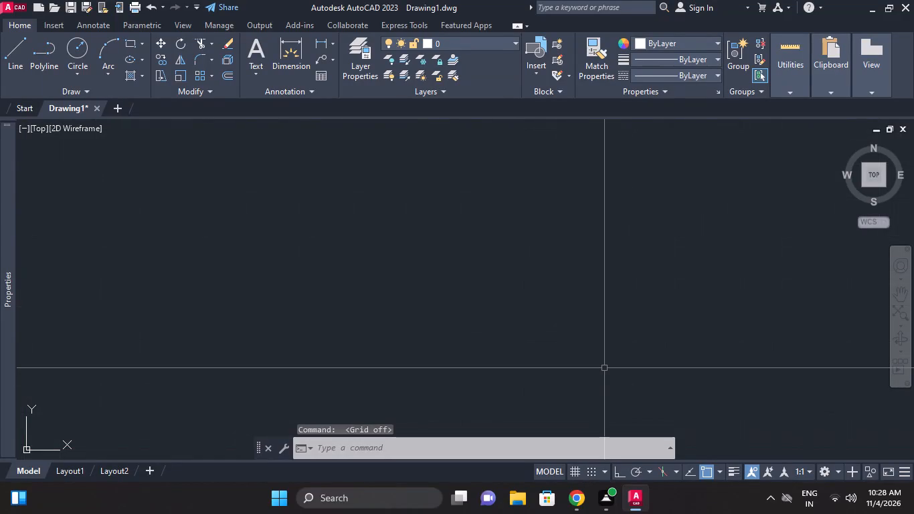
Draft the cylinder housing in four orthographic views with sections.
Configure the drawing units with length precision 0 and millimeters as the insertion scale.
text(un)
key(space)
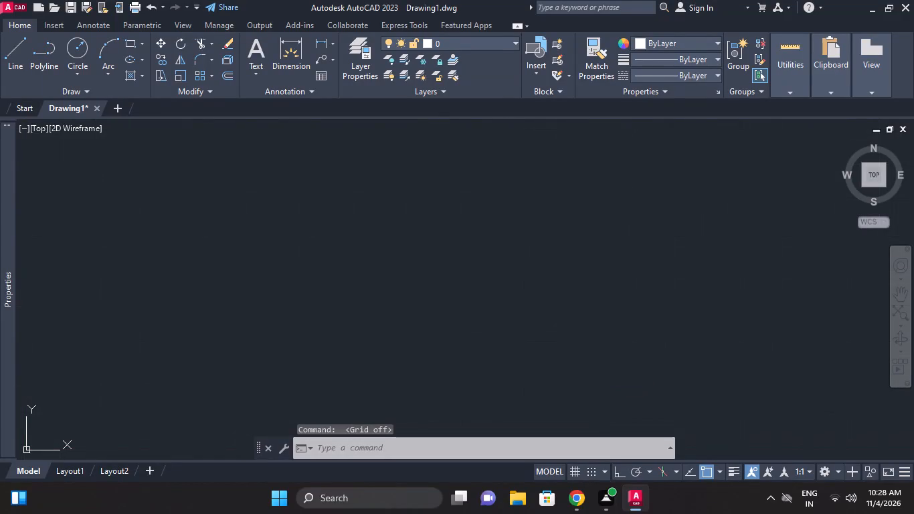
click(278, 176)
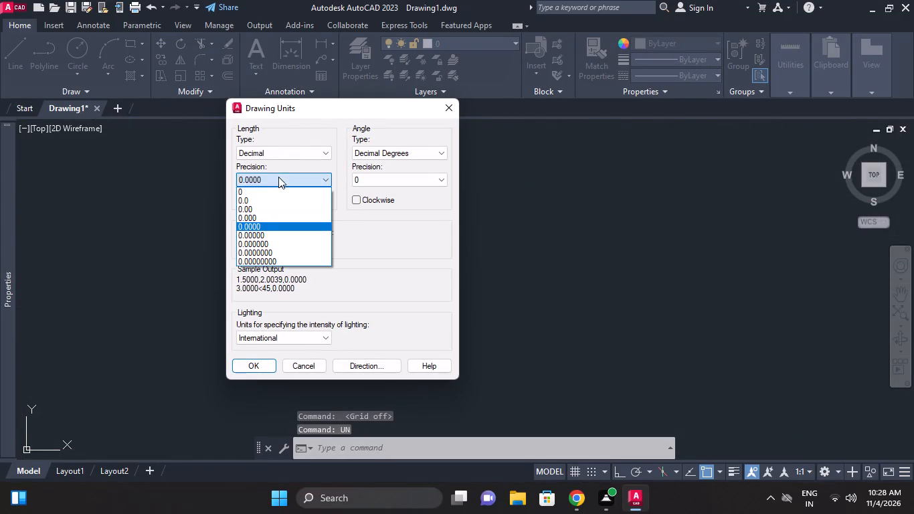
click(269, 188)
click(270, 245)
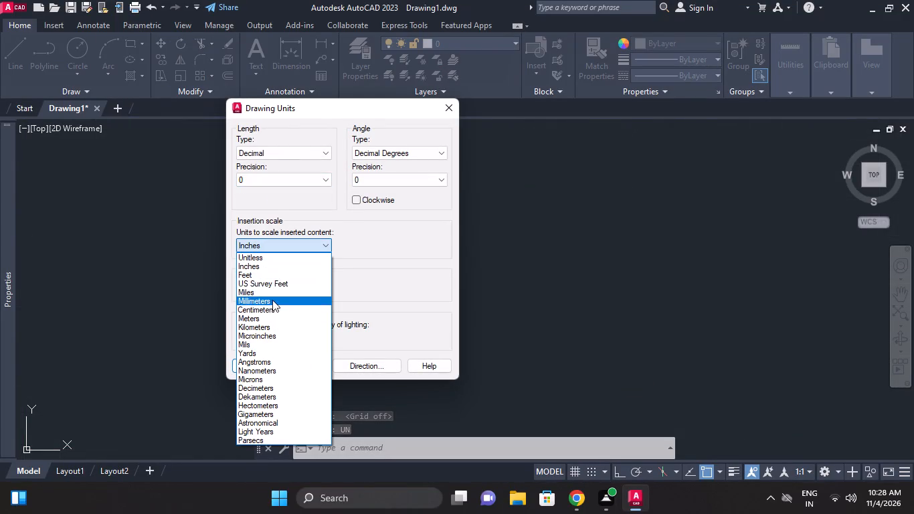
click(272, 300)
click(264, 365)
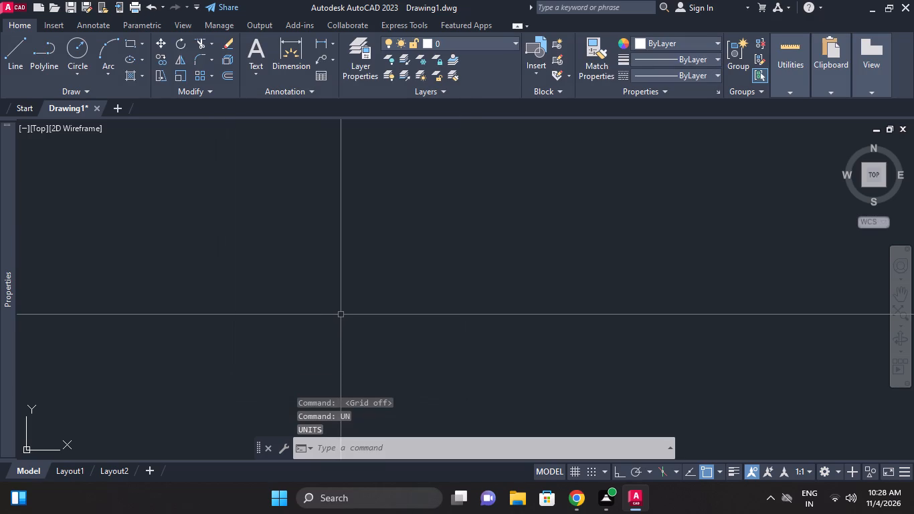
Modify the Standard dimension style so its extension lines use color 251.
key(d)
key(space)
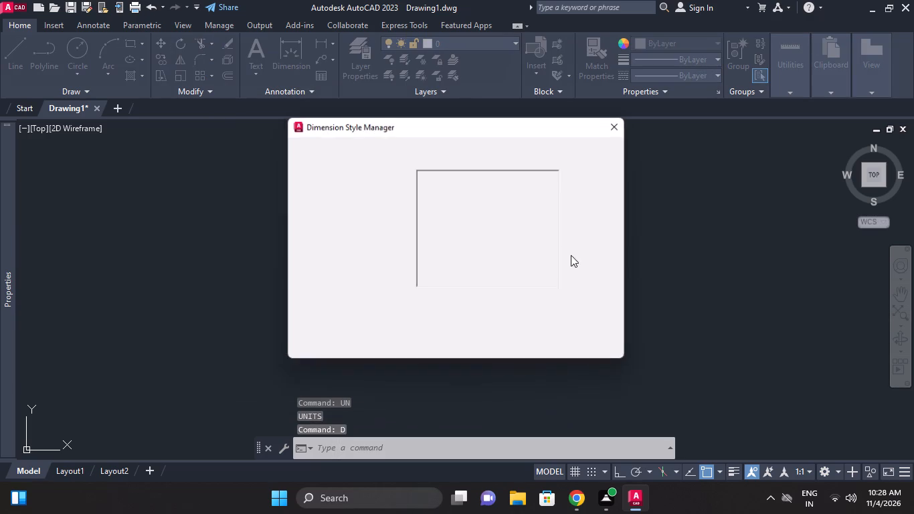
click(591, 226)
click(590, 220)
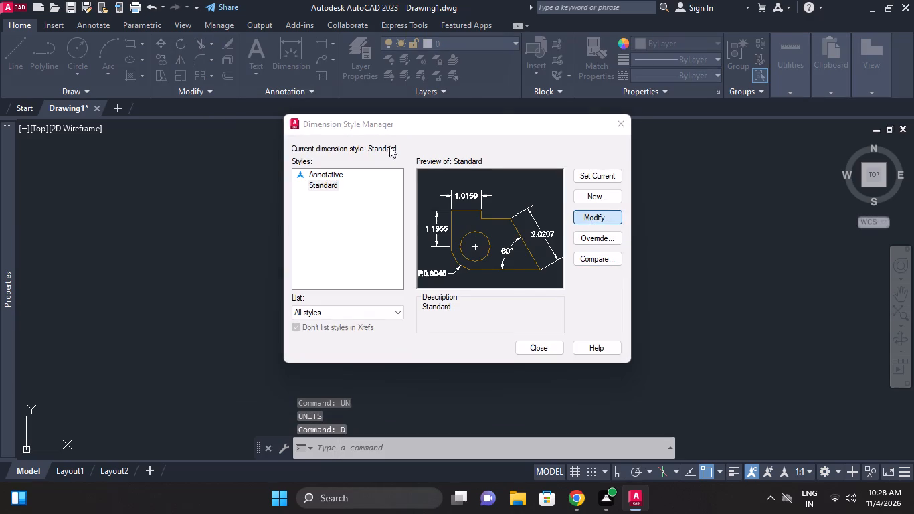
click(179, 96)
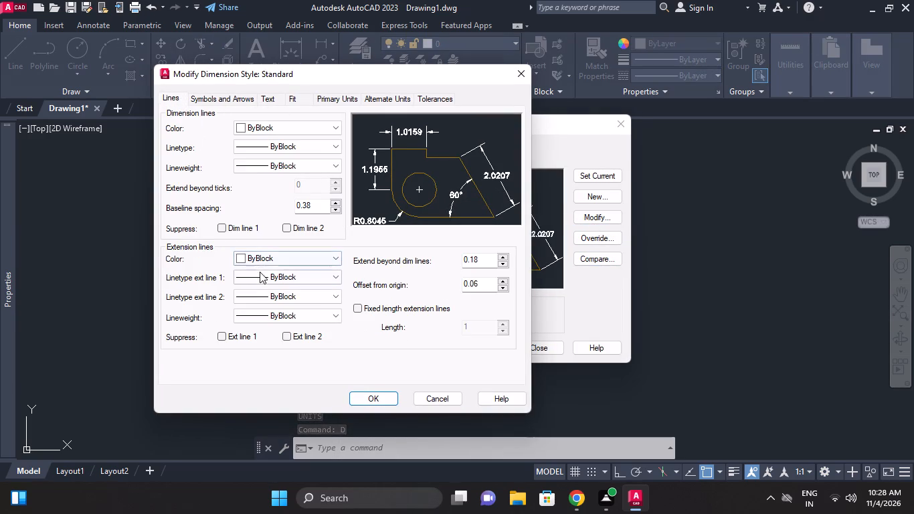
click(261, 264)
click(262, 375)
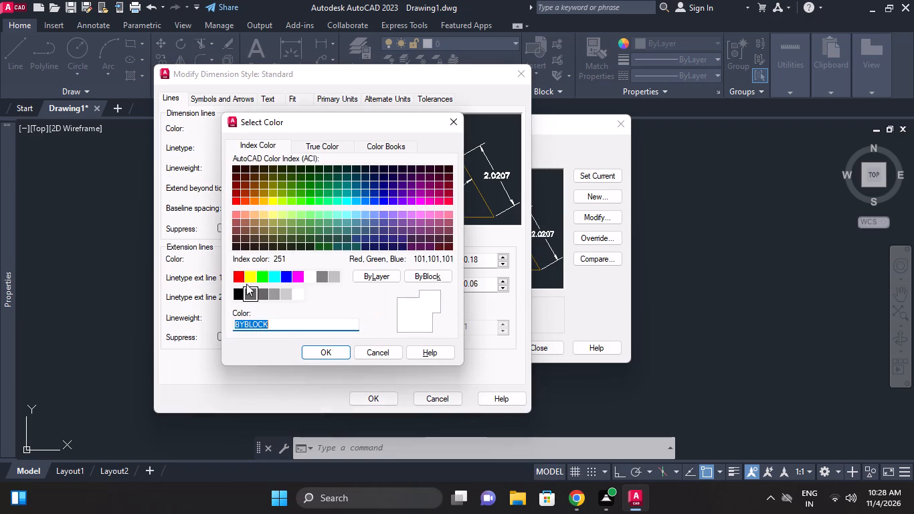
click(250, 295)
click(317, 358)
Set the dimension style's arrow size to 3.5.
click(243, 92)
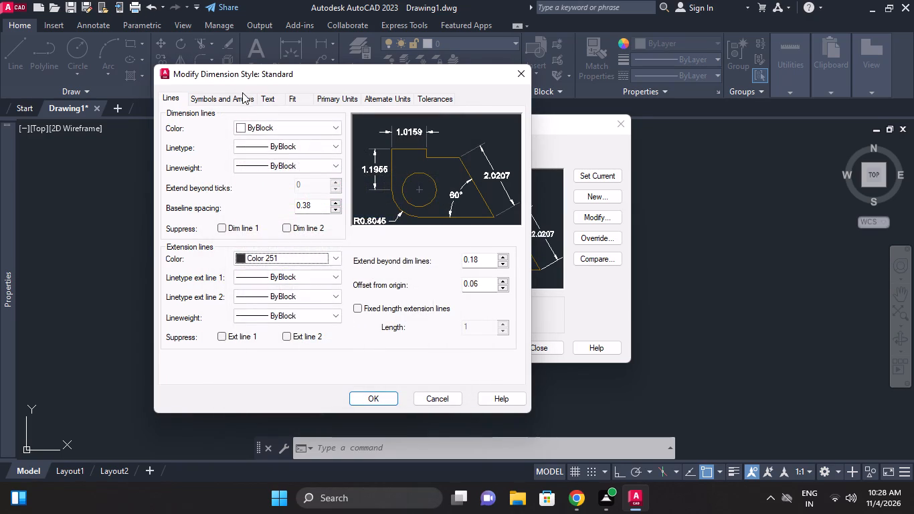
click(242, 98)
drag(193, 228, 160, 238)
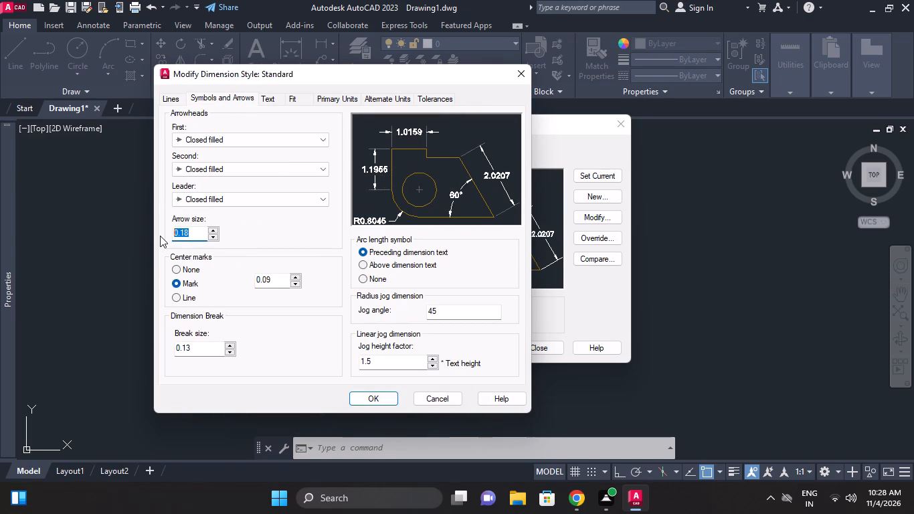
text(3.5)
key(Return)
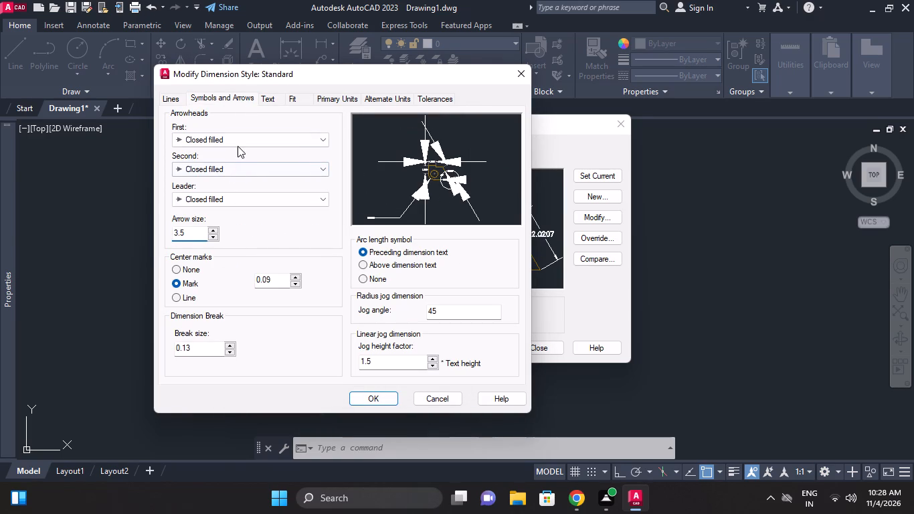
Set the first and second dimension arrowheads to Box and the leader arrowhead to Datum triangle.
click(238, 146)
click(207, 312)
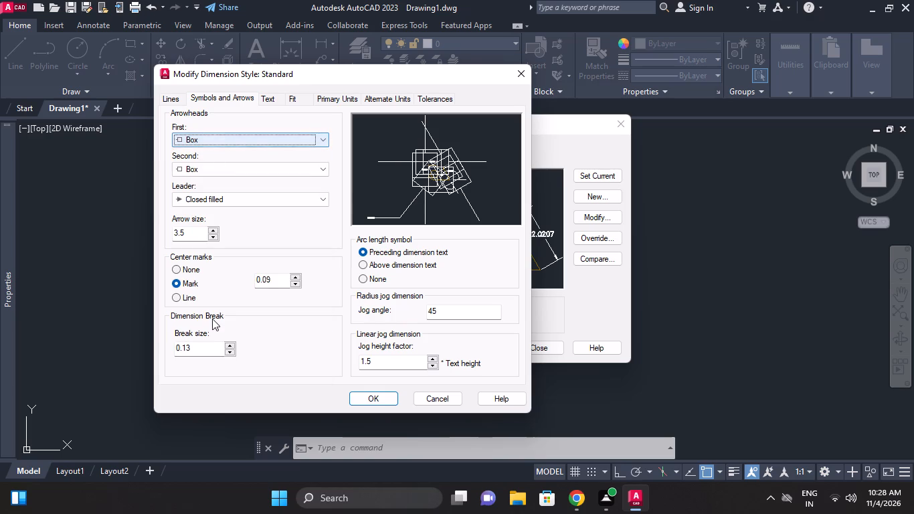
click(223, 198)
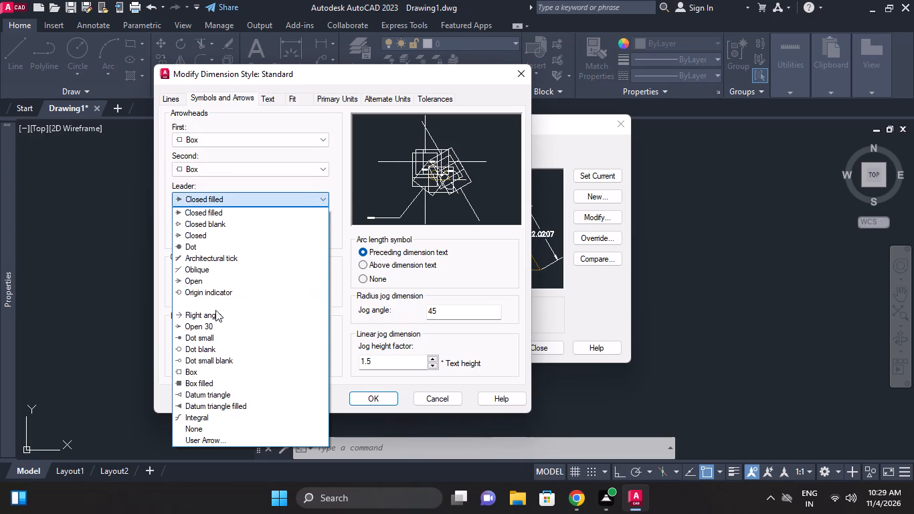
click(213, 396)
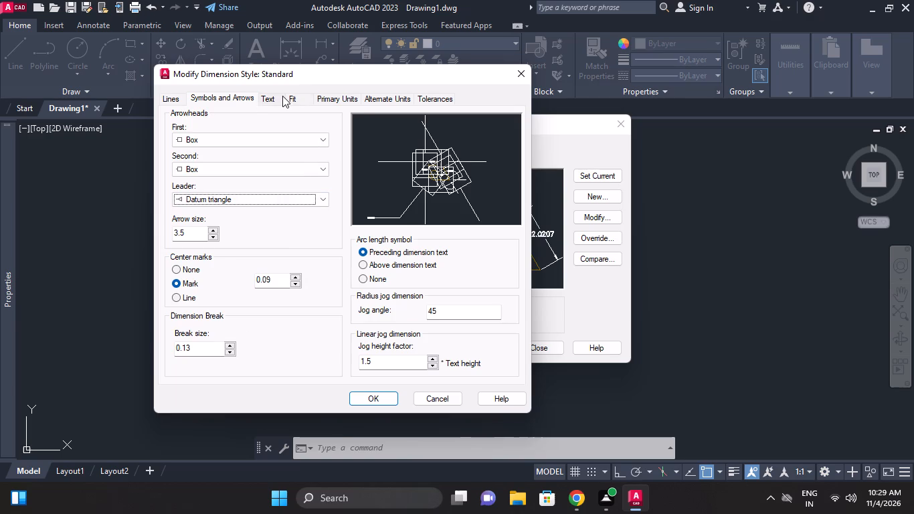
Set the dimension style's text height to 3.5.
click(282, 96)
drag(308, 199, 241, 189)
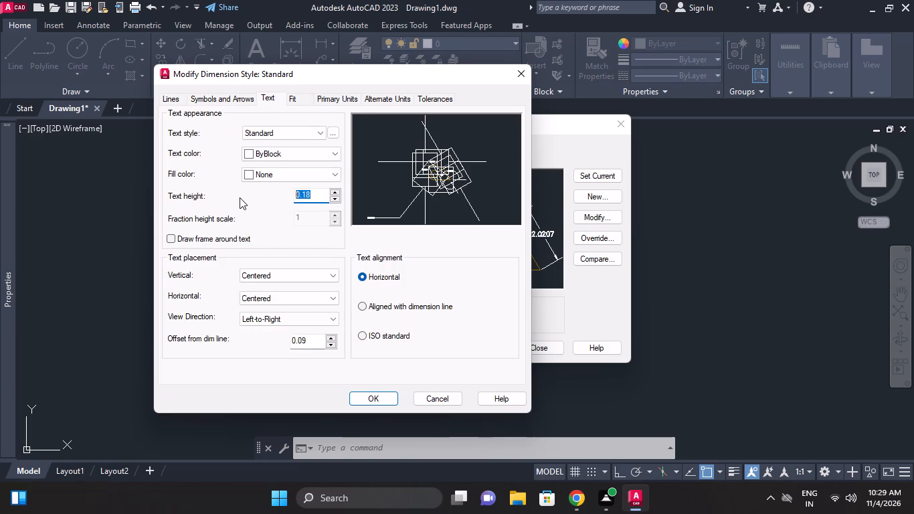
text(3.5)
key(Return)
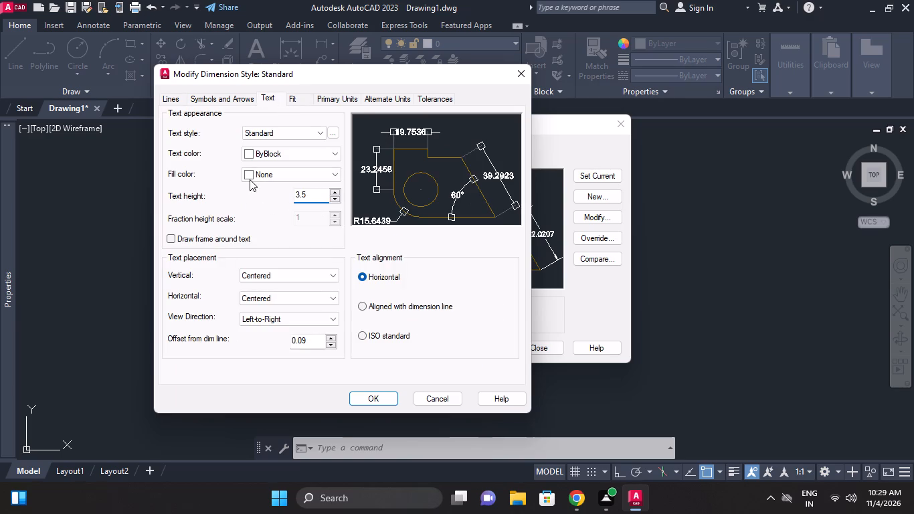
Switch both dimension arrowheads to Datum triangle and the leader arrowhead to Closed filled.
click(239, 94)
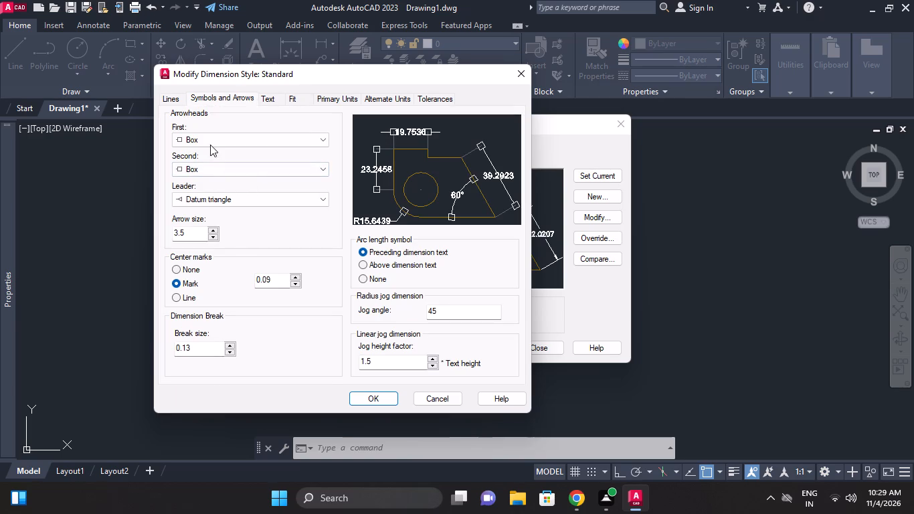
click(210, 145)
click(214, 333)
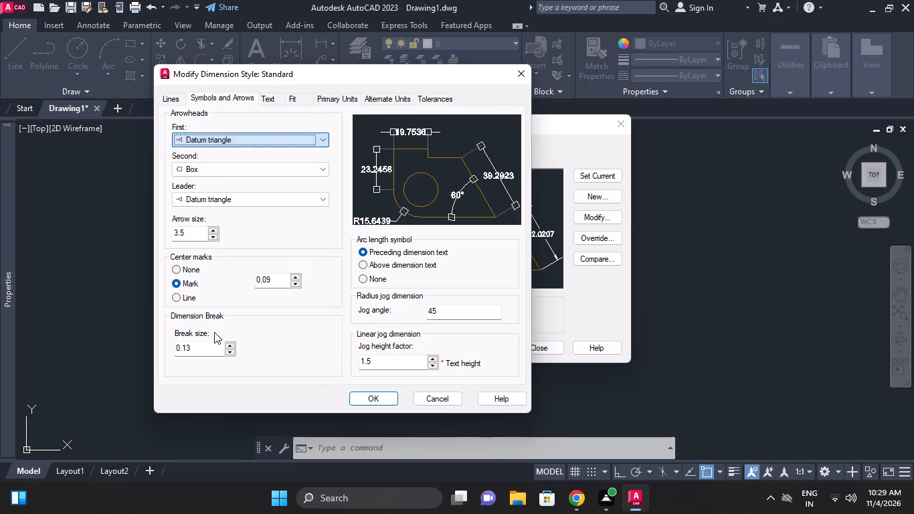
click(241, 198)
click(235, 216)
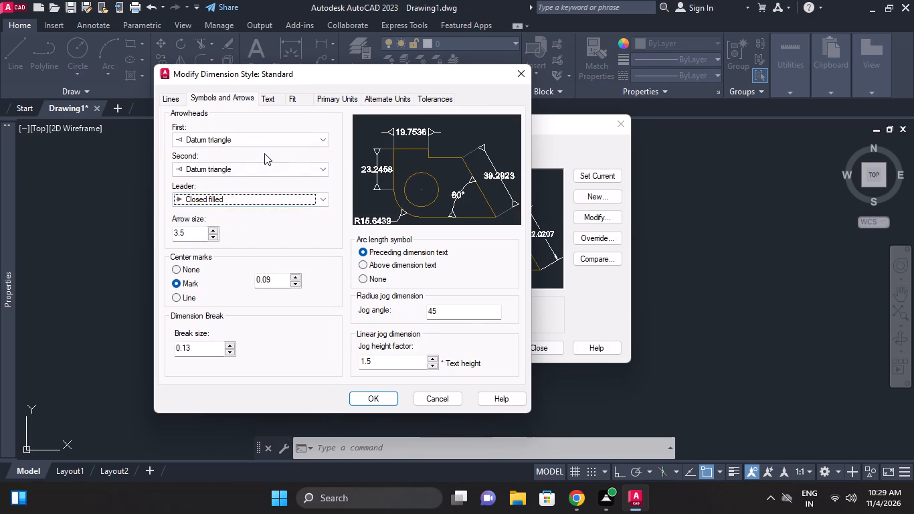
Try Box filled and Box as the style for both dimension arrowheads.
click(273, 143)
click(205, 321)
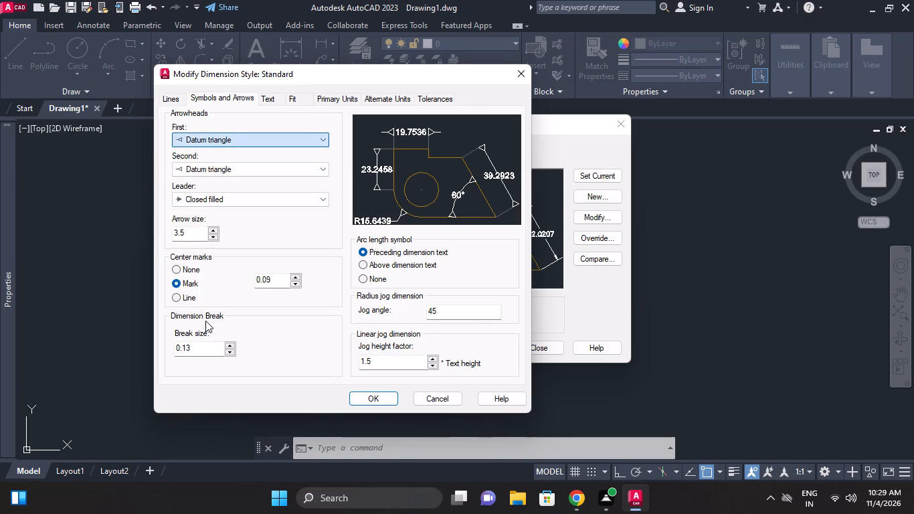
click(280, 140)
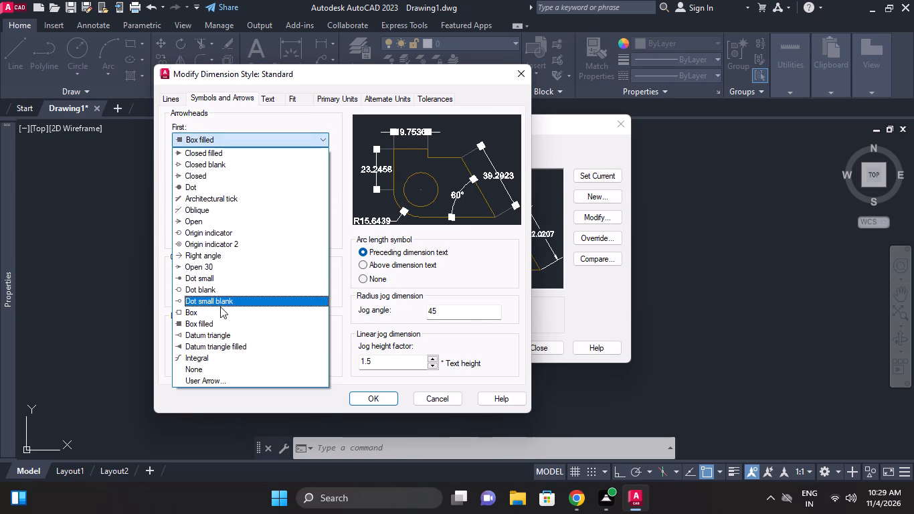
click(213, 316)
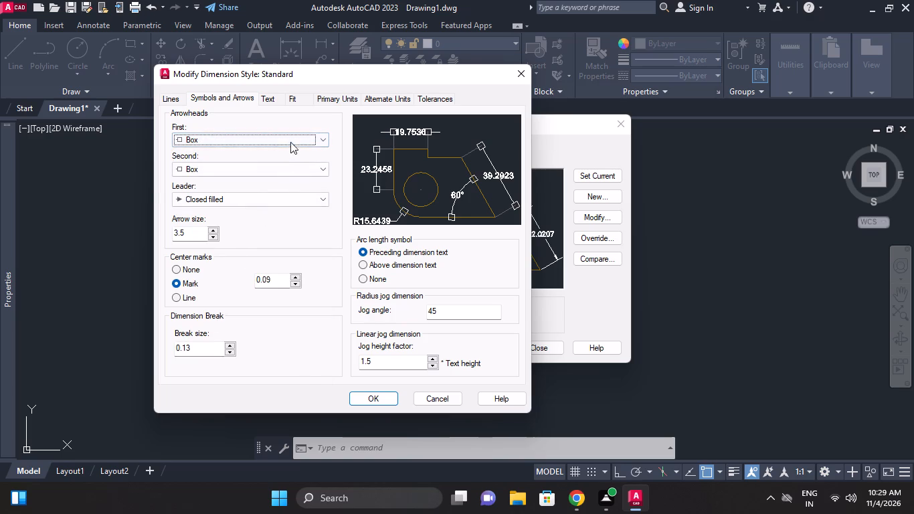
Set the first and second dimension arrowheads to Integral.
click(290, 141)
scroll(269, 260, down, 3)
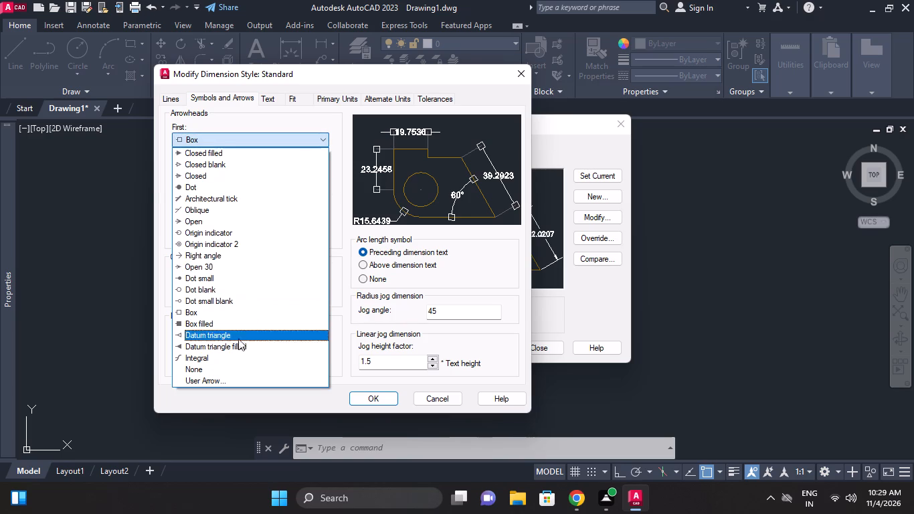
click(230, 355)
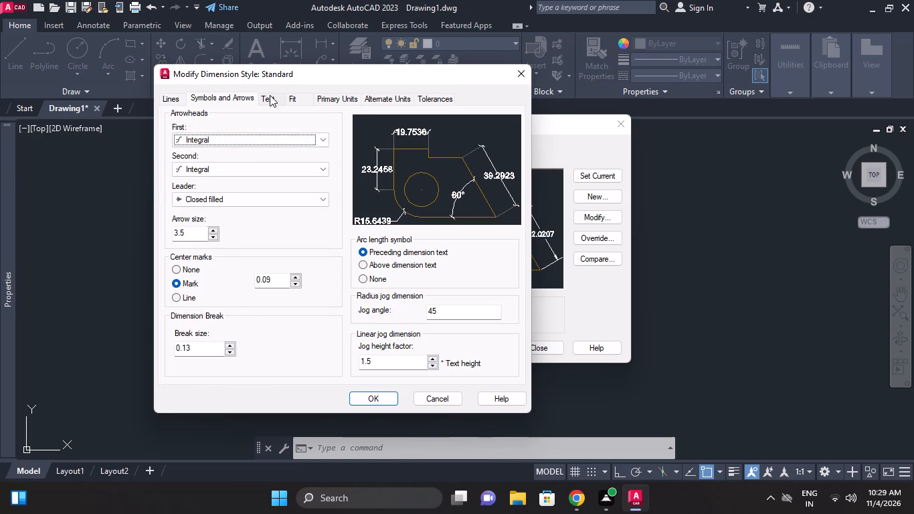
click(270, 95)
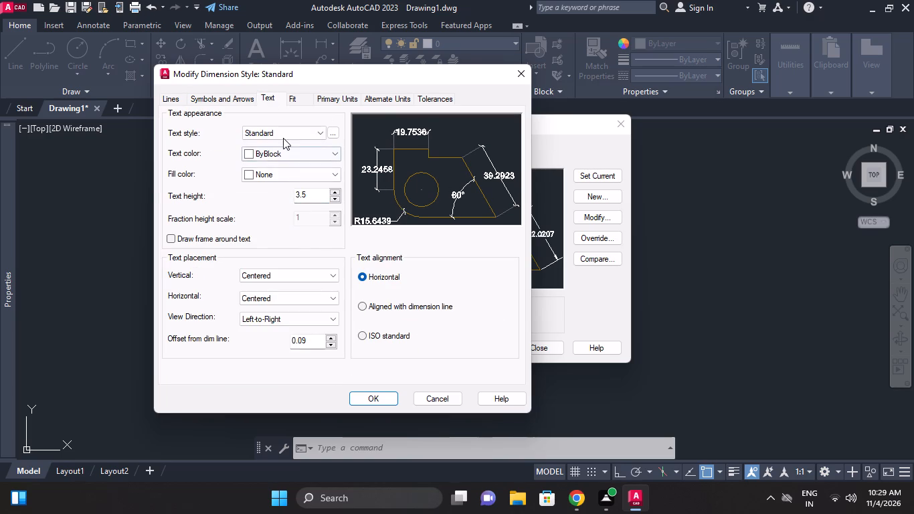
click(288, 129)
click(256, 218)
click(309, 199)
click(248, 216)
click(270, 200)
Set the precision of the primary linear dimension units to 0.
click(308, 98)
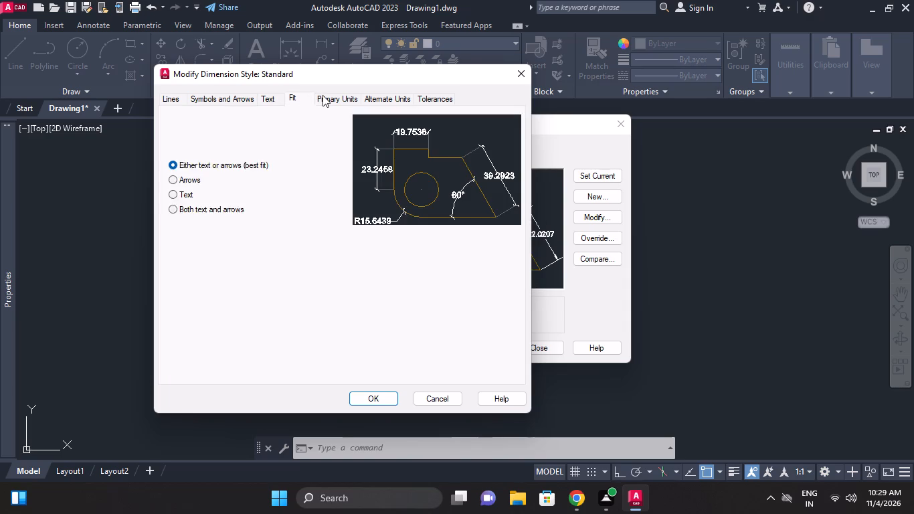
click(323, 95)
click(278, 149)
click(268, 162)
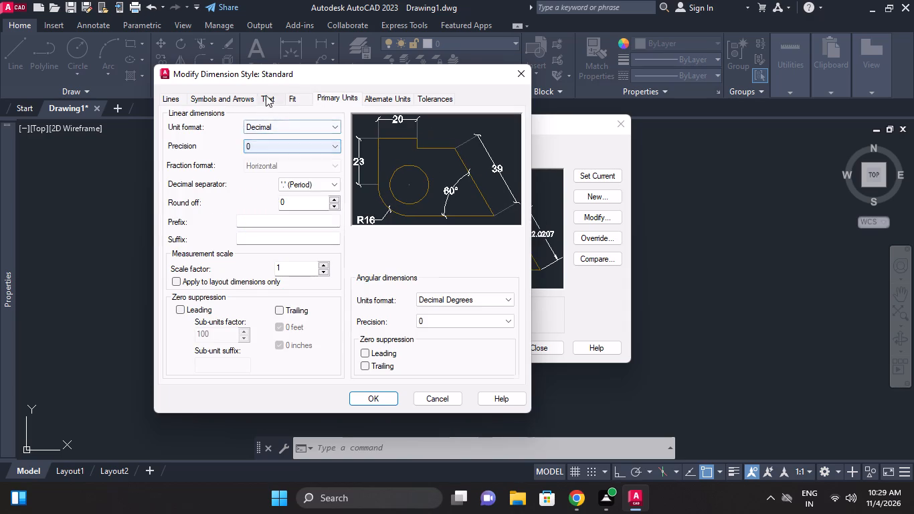
Align the dimension text with the dimension line, place it vertically Above, and apply the style changes.
click(266, 95)
click(360, 309)
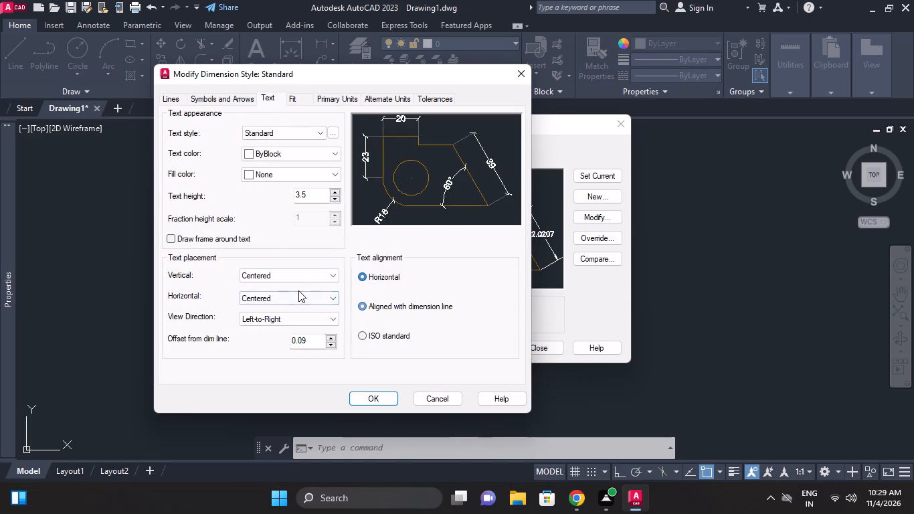
click(295, 277)
click(274, 290)
click(296, 290)
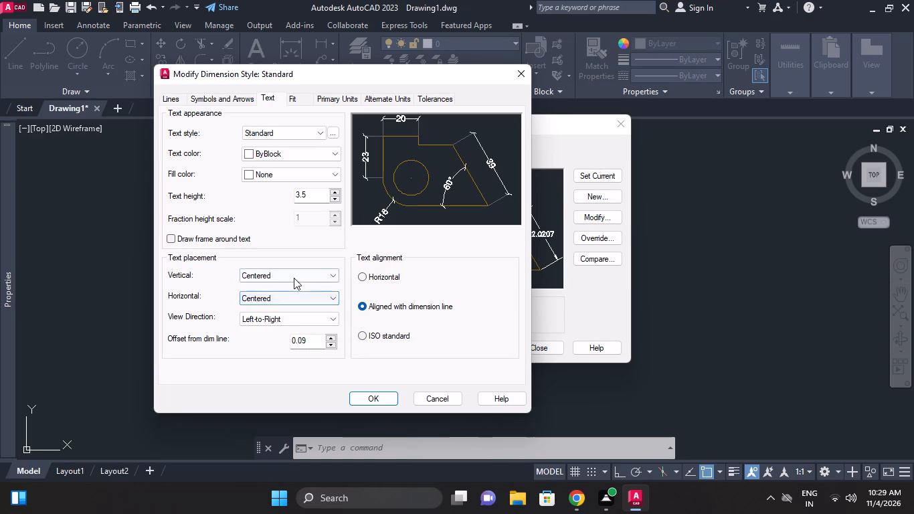
click(294, 278)
click(275, 297)
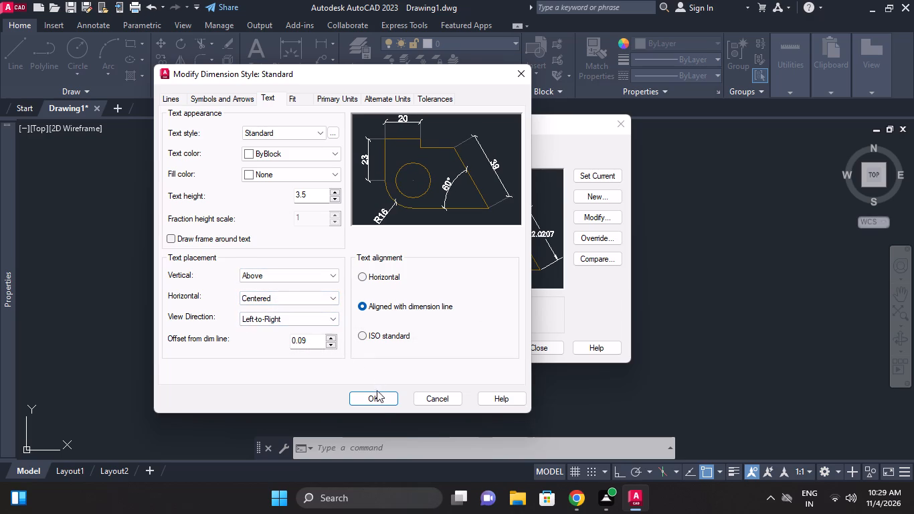
click(378, 396)
Make the Standard dimension style current and close the Dimension Style Manager.
double_click(601, 173)
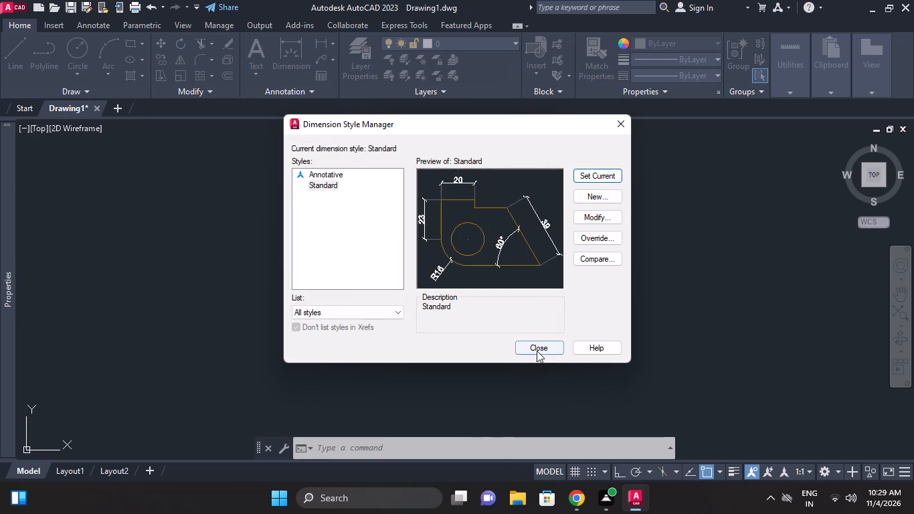
click(537, 351)
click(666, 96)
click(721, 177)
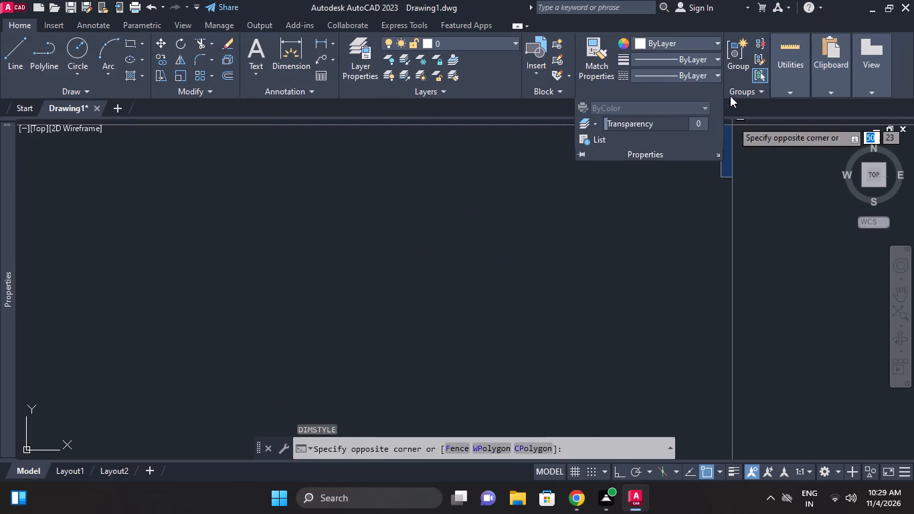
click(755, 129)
Open the Linetype Manager and load the CENTER linetype from acad.lin.
click(705, 73)
click(675, 143)
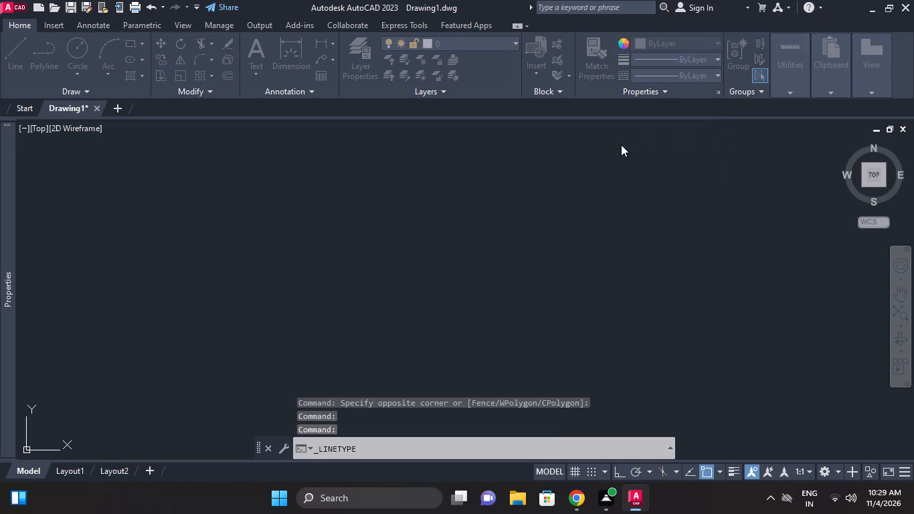
click(452, 135)
scroll(300, 219, down, 7)
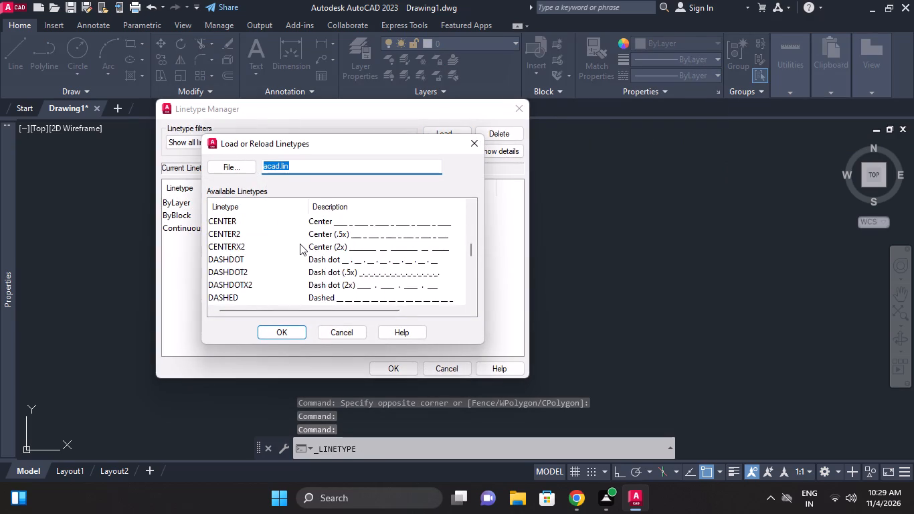
scroll(300, 244, down, 3)
scroll(292, 252, up, 5)
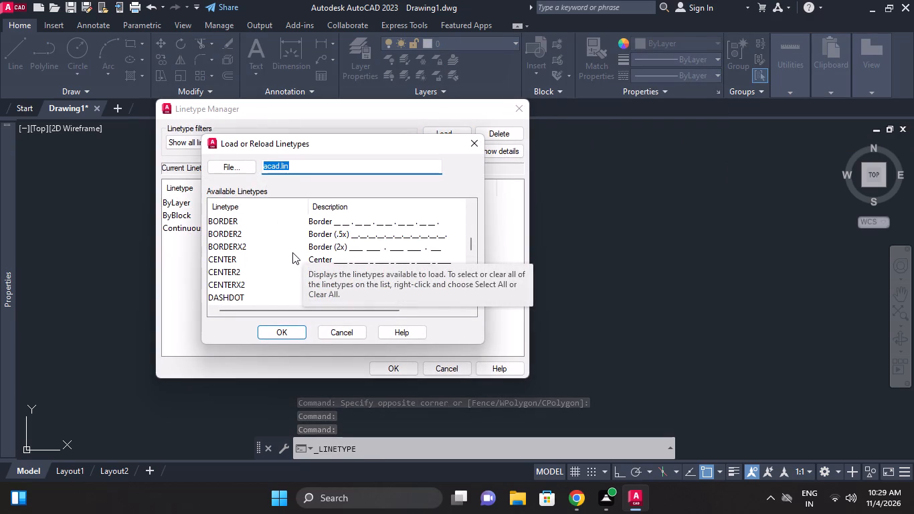
click(238, 254)
click(286, 330)
Load the HIDDEN linetype from acad.lin and close the Linetype Manager, accepting the changes.
click(453, 133)
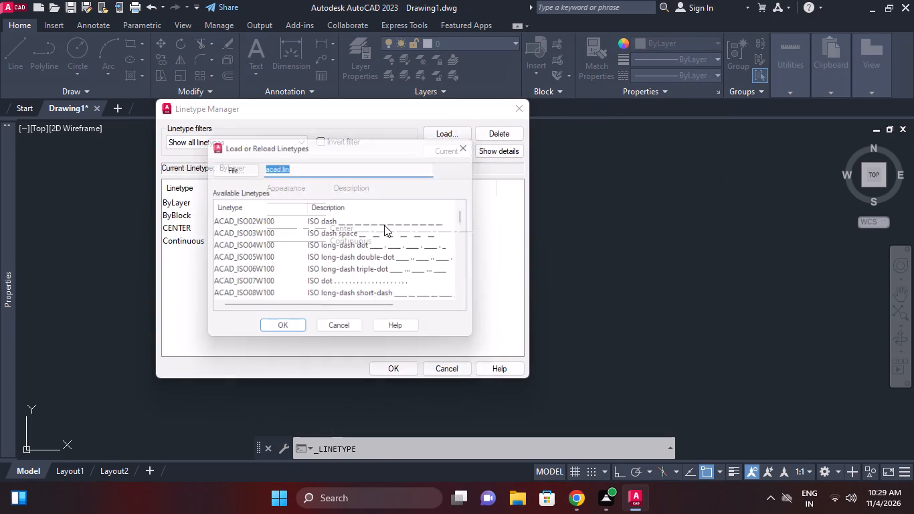
scroll(373, 248, down, 10)
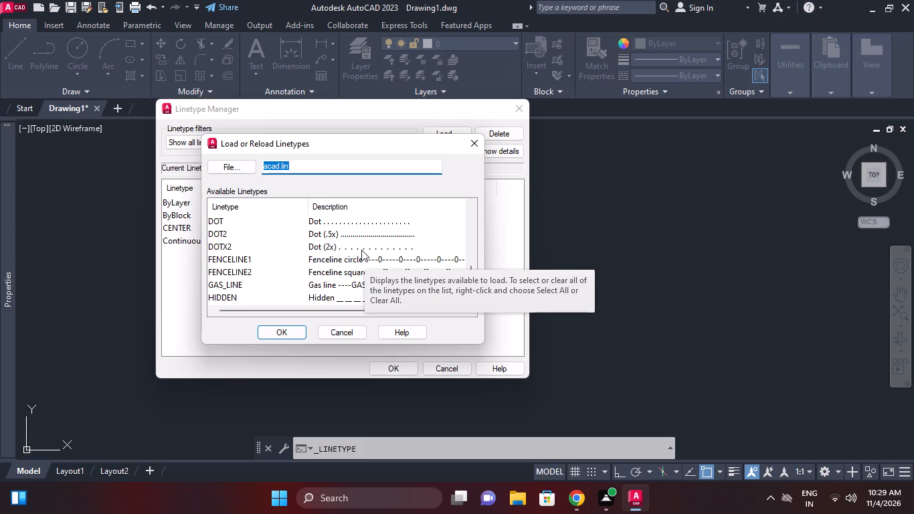
scroll(361, 250, down, 2)
scroll(326, 252, up, 1)
click(258, 259)
click(287, 324)
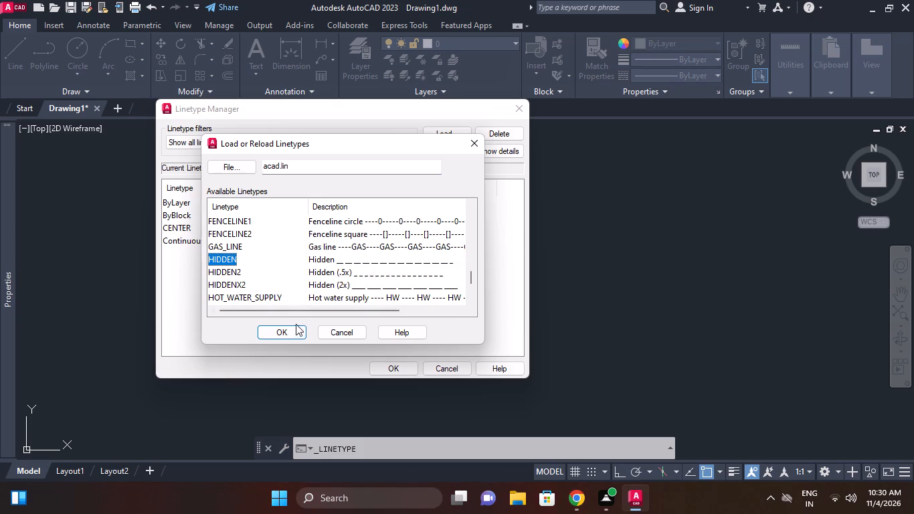
double_click(296, 325)
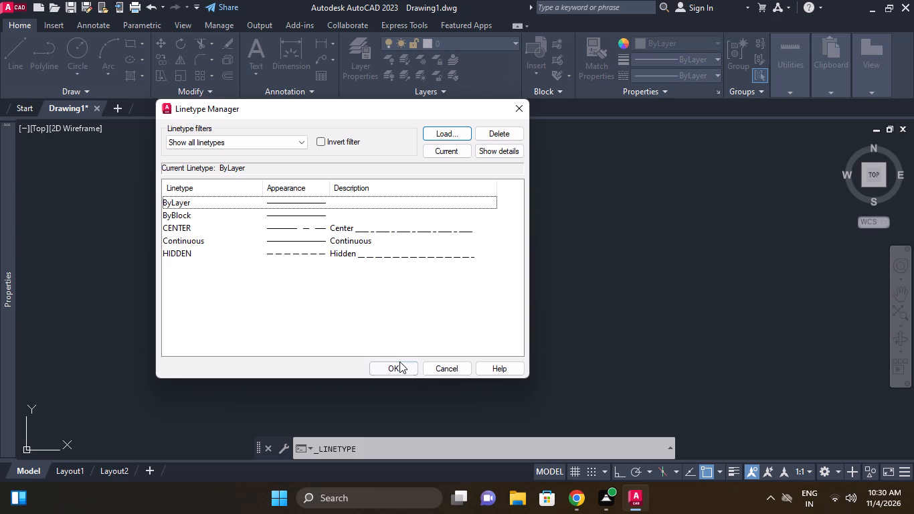
click(399, 361)
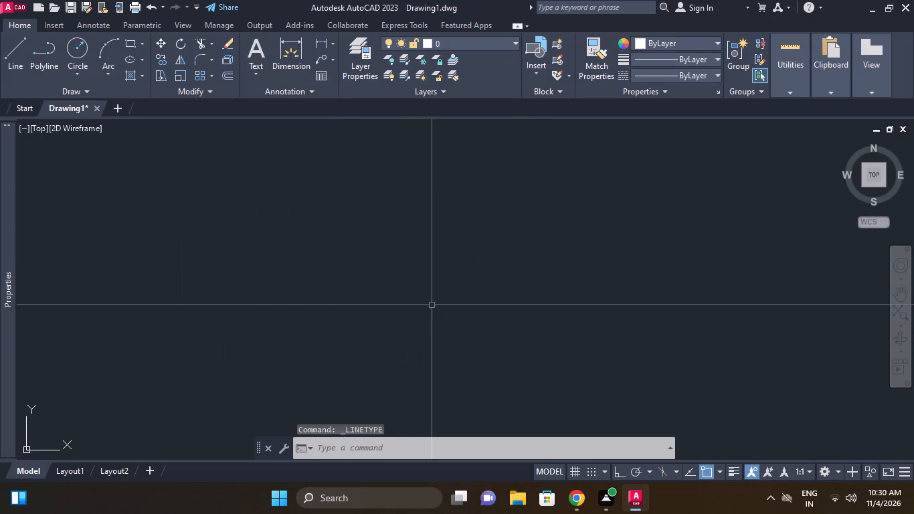
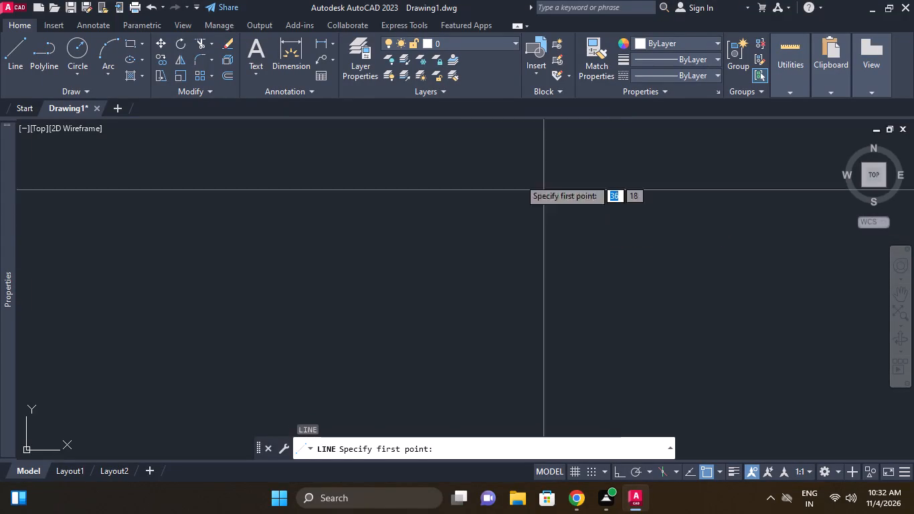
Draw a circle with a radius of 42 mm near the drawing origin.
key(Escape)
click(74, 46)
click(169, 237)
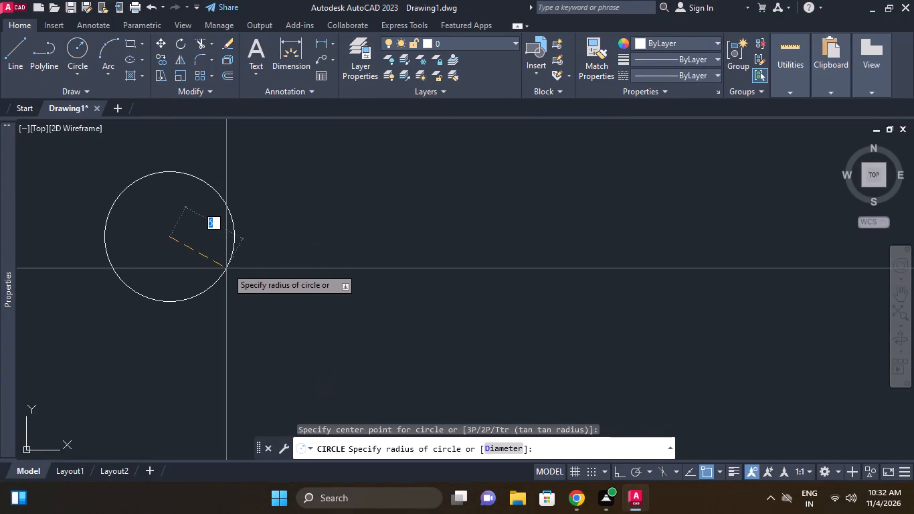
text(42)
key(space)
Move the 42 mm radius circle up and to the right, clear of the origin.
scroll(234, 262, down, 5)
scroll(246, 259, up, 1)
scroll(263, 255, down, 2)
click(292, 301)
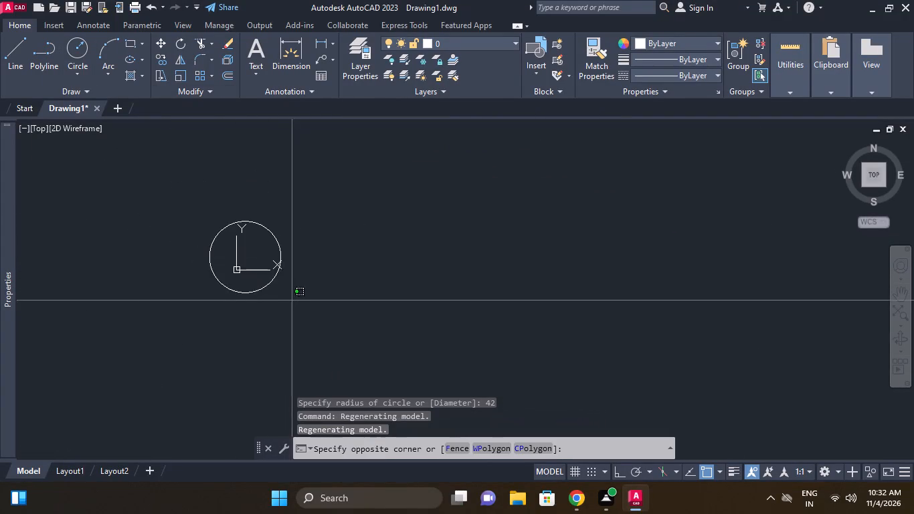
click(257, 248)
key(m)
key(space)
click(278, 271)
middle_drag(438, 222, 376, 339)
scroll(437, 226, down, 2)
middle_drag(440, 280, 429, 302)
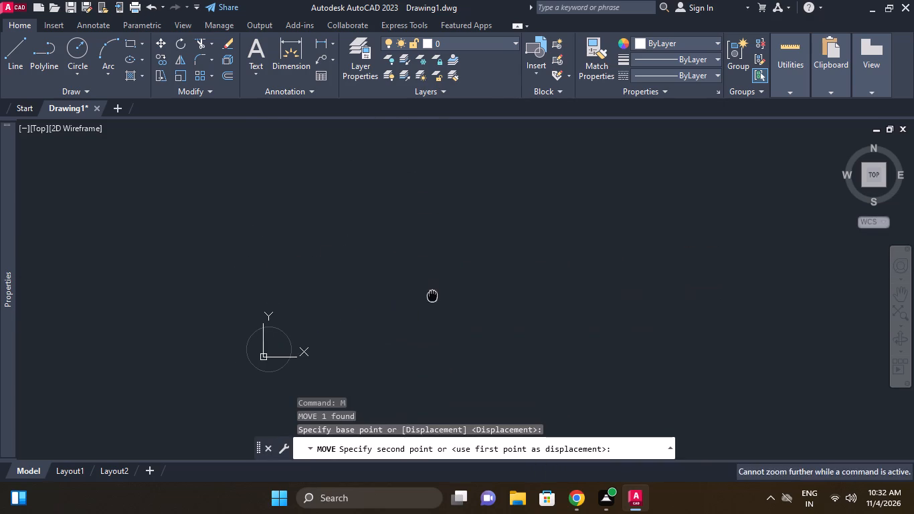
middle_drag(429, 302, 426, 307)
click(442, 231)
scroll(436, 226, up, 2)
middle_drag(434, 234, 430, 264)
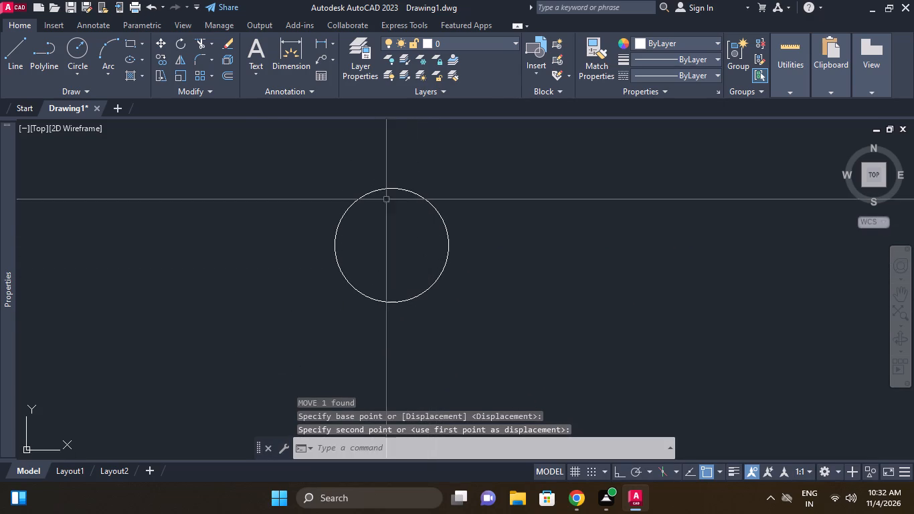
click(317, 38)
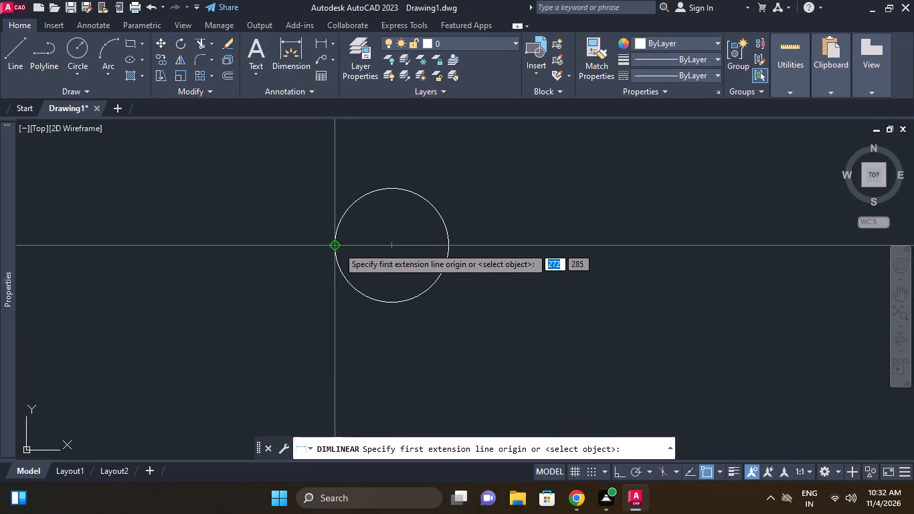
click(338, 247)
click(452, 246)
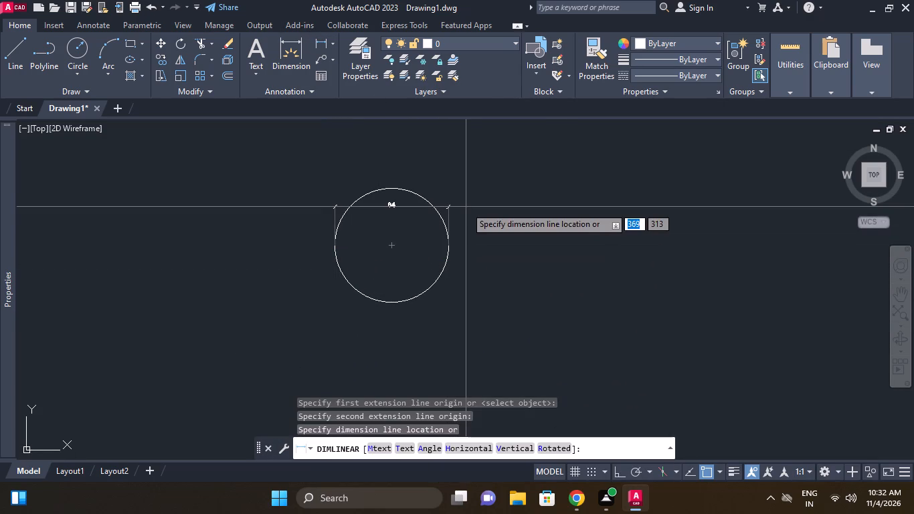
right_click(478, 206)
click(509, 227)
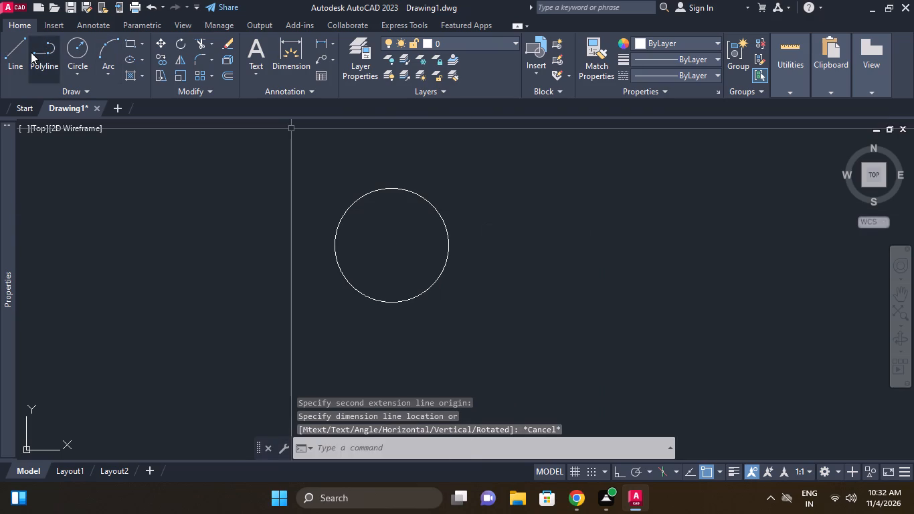
Draw a horizontal line 84 mm long to the right of the circle with Ortho turned on.
click(23, 52)
click(576, 266)
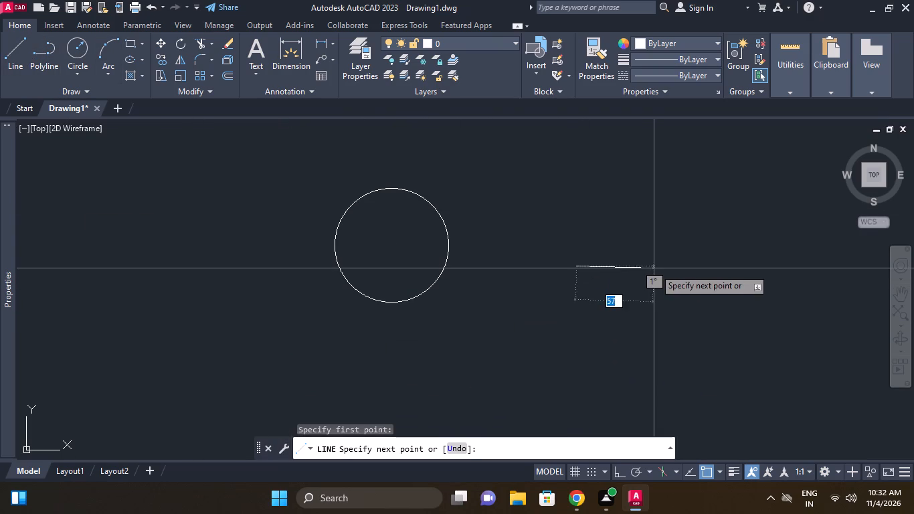
click(612, 467)
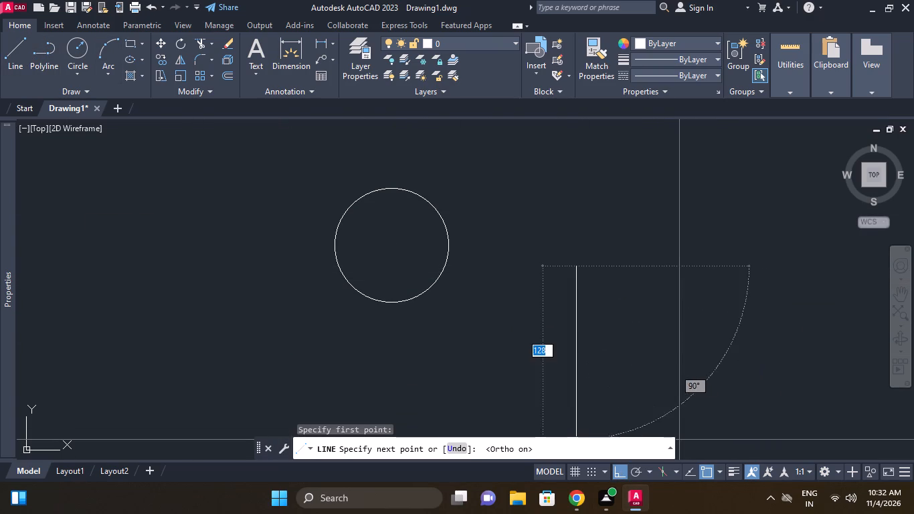
text(84)
key(Return)
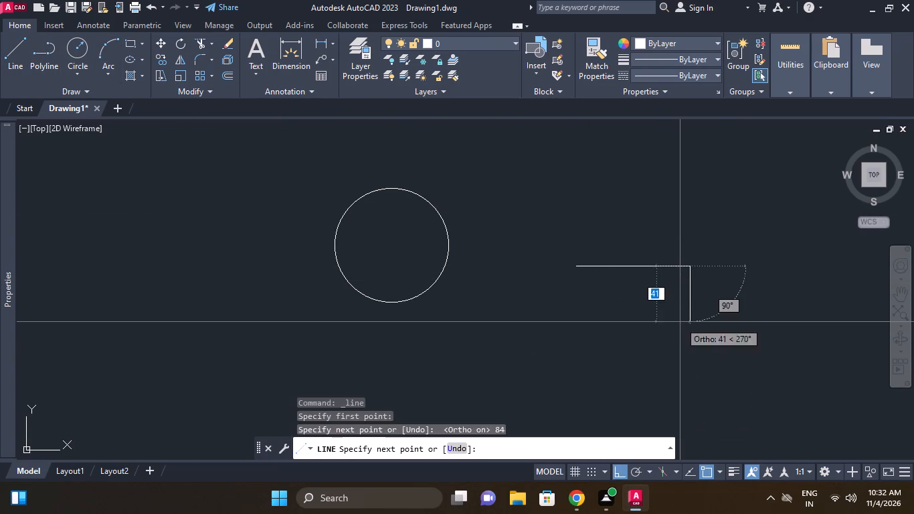
key(Return)
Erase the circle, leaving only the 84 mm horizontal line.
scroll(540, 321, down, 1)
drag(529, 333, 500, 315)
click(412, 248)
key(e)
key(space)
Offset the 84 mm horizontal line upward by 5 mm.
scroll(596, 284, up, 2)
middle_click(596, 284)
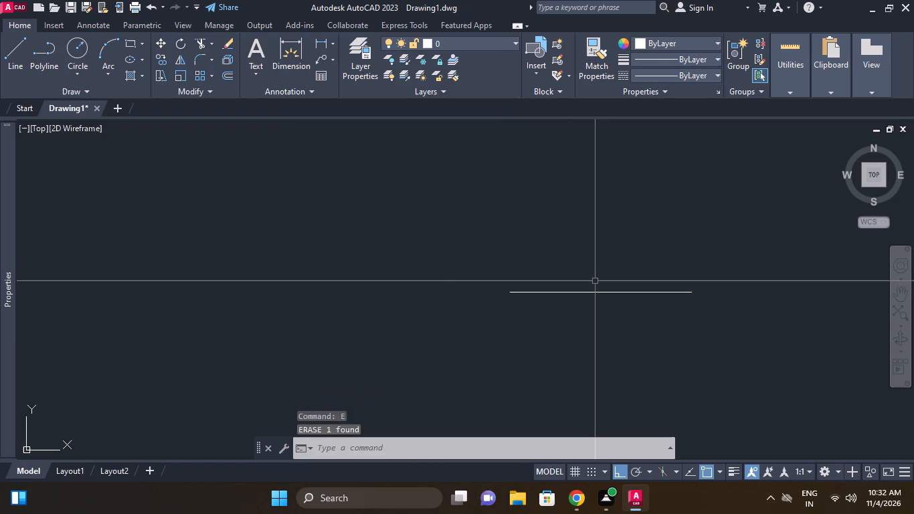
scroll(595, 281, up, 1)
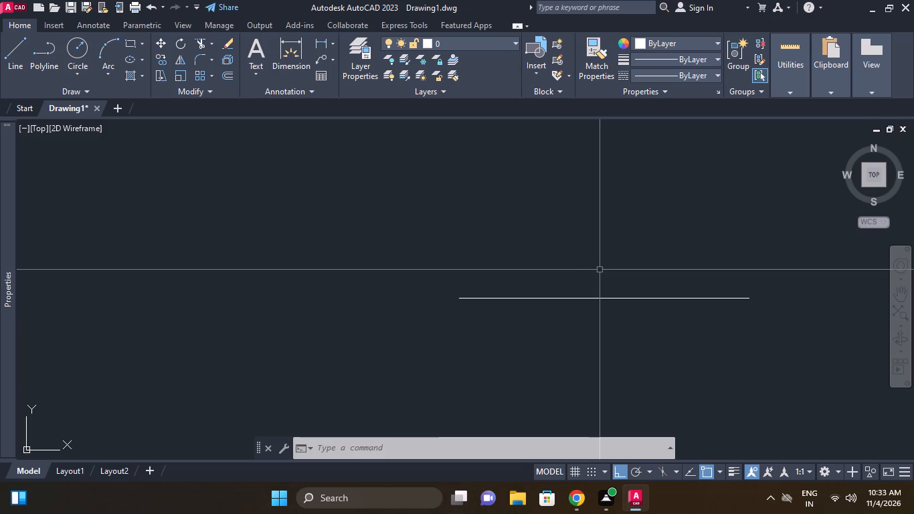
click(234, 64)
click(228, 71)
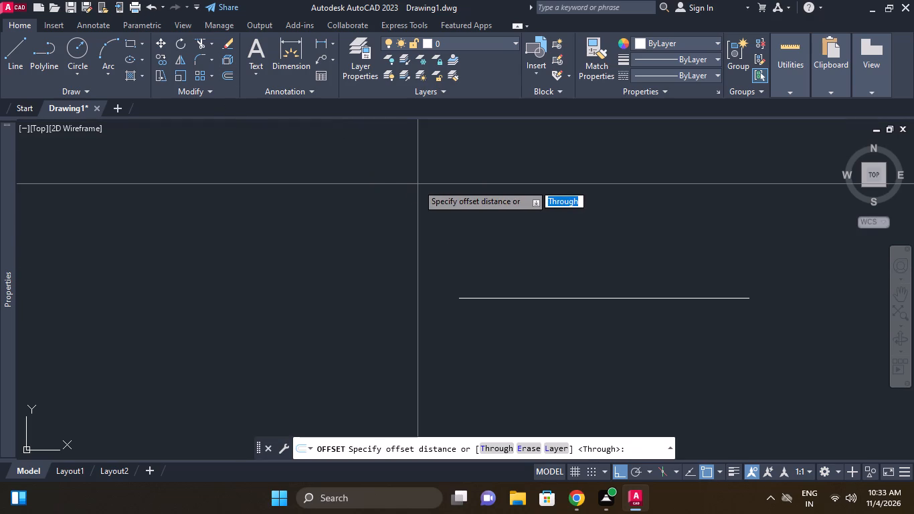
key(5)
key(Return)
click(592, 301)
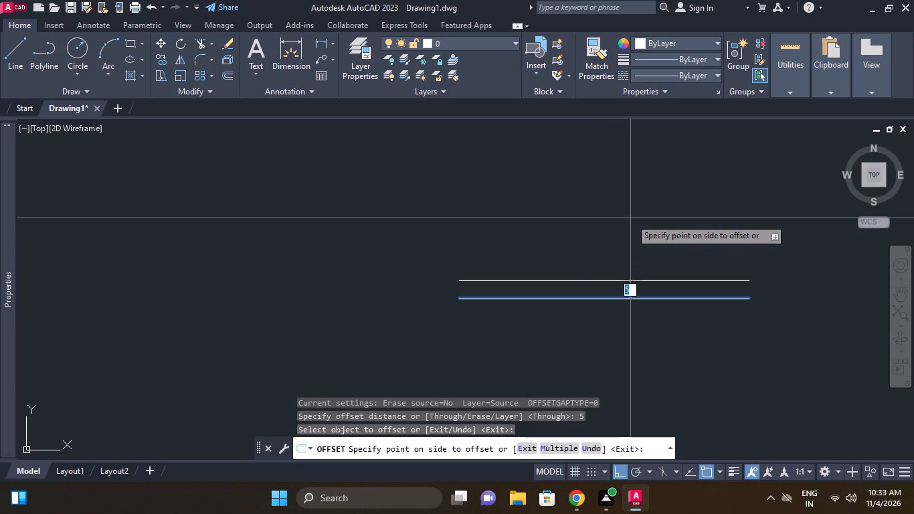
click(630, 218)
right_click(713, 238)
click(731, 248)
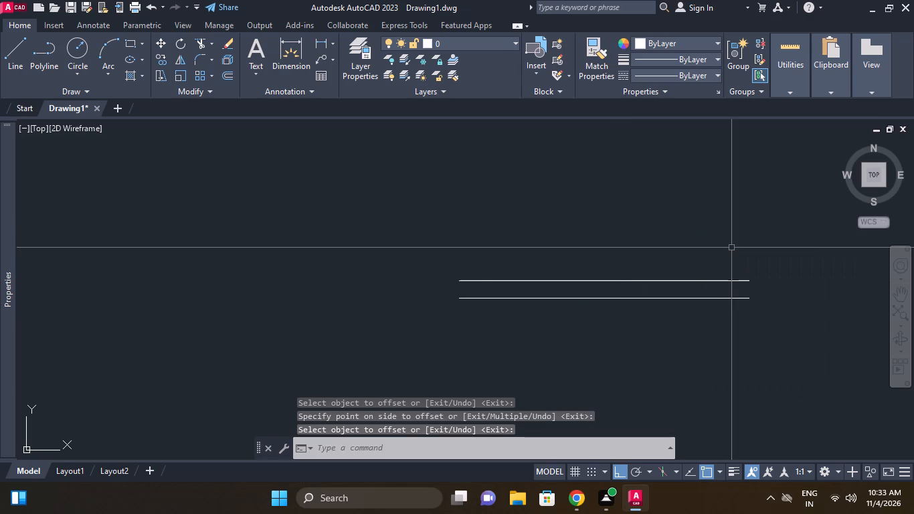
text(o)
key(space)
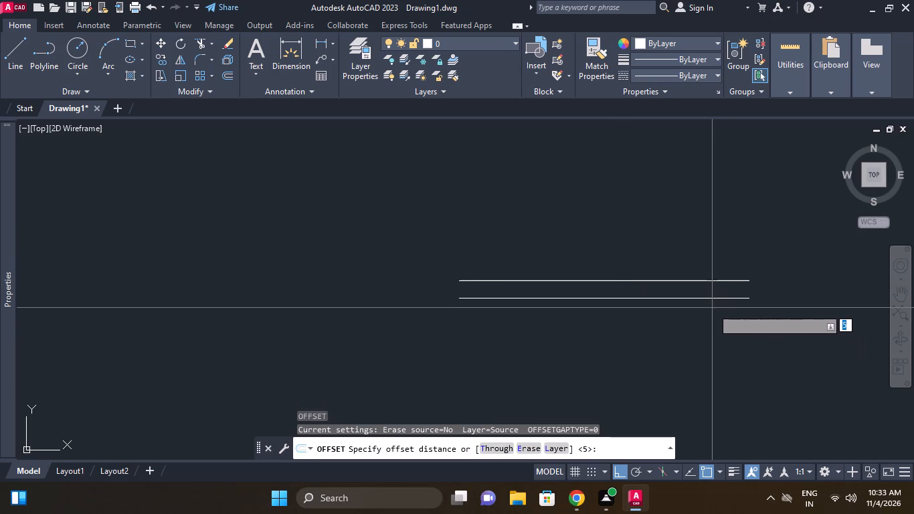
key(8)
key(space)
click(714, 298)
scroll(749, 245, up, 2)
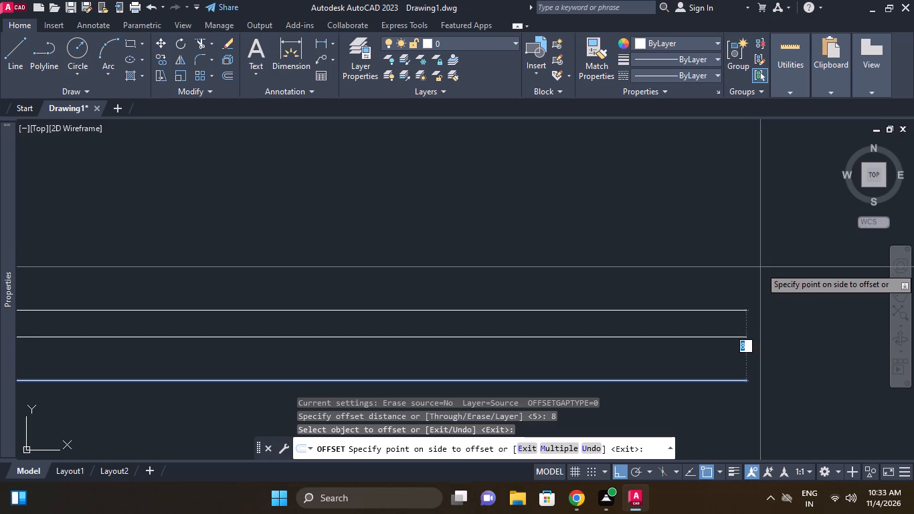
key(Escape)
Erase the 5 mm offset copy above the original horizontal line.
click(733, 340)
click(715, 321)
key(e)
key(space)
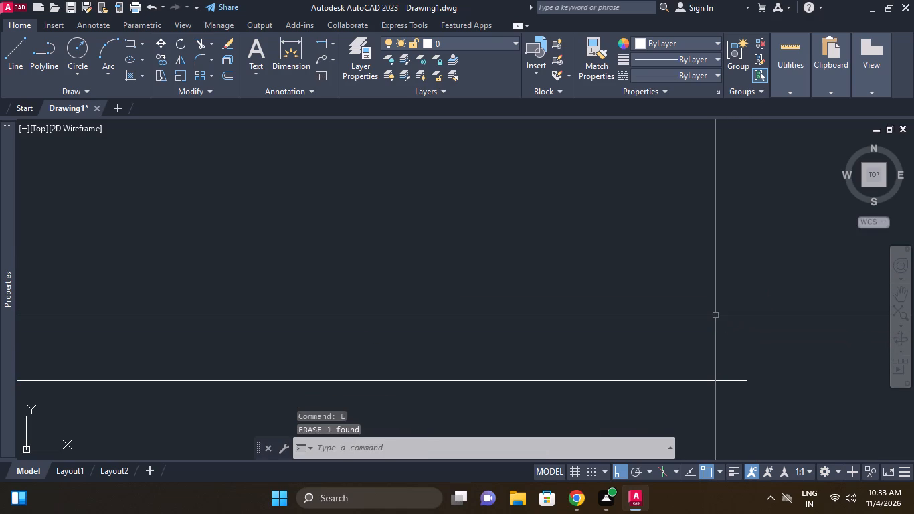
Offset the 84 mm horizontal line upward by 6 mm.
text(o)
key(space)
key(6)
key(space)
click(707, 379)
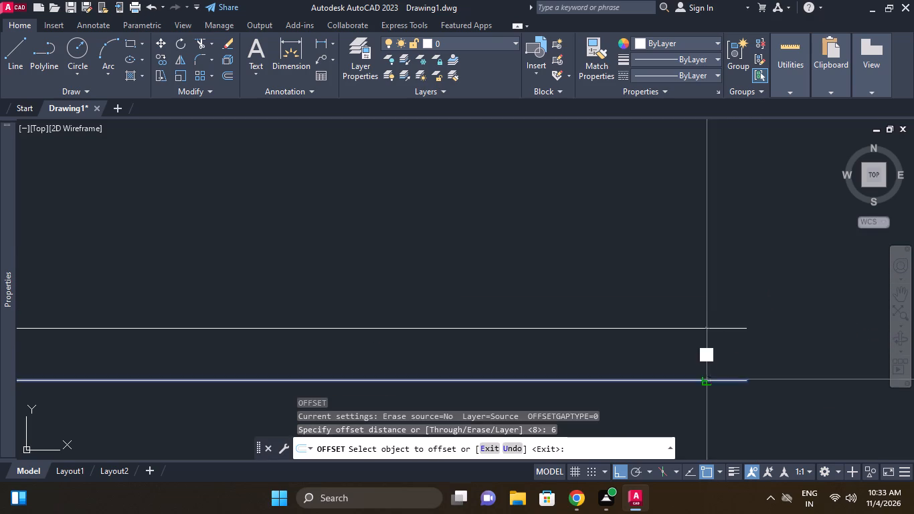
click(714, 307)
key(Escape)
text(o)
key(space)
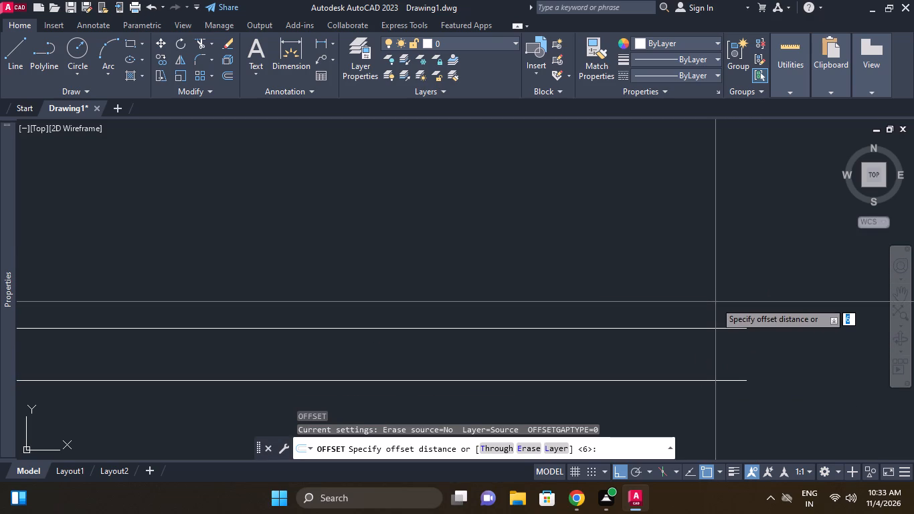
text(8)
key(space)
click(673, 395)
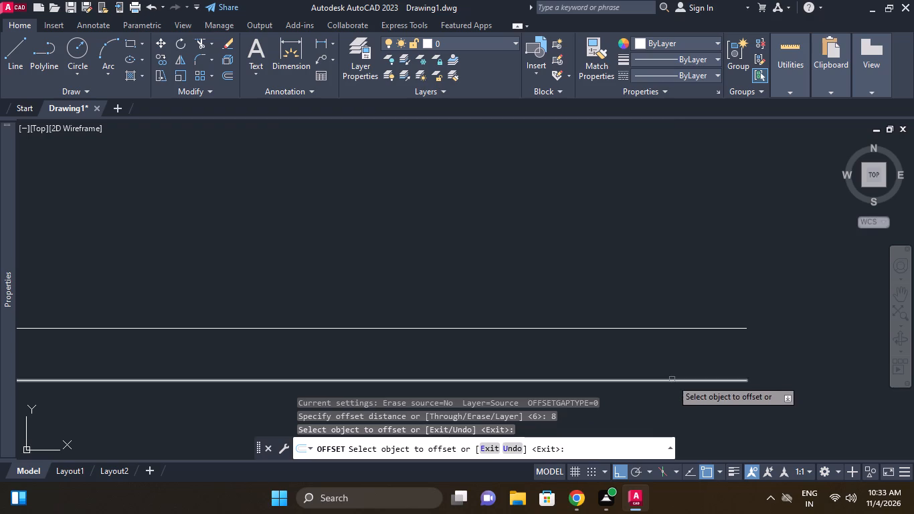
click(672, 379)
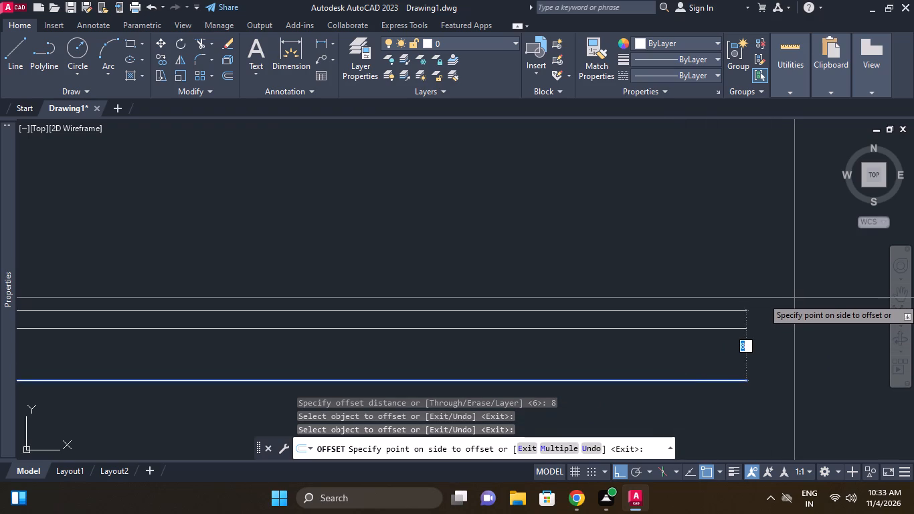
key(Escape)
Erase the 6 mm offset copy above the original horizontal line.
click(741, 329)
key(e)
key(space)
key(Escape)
Offset the 84 mm horizontal line upward by 7 mm.
text(o)
key(space)
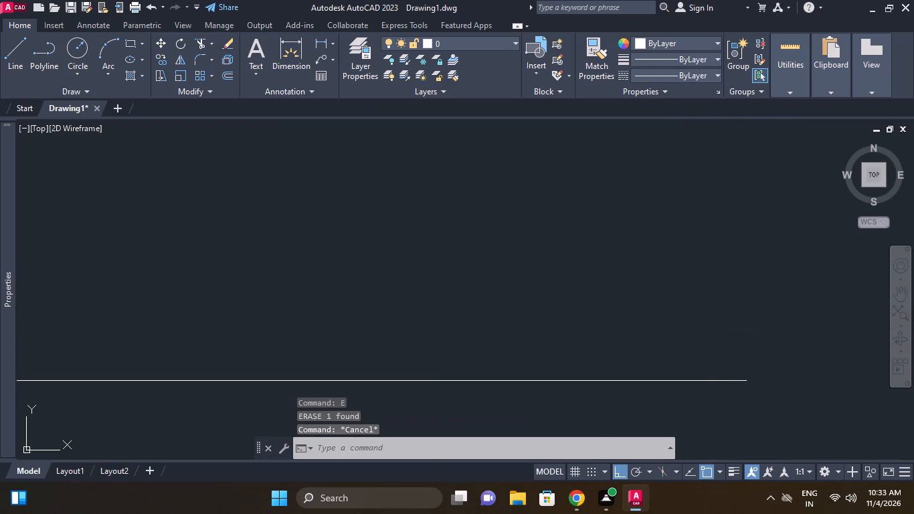
key(7)
key(space)
click(712, 381)
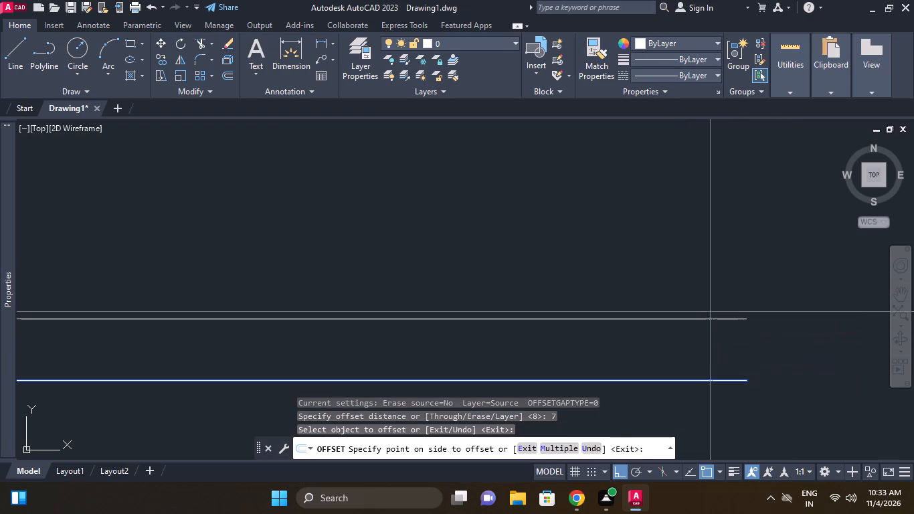
click(710, 312)
middle_click(728, 273)
scroll(728, 273, down, 1)
key(Escape)
Close the left end of the two parallel lines with a vertical line between their endpoints.
middle_click(728, 273)
scroll(728, 273, down, 2)
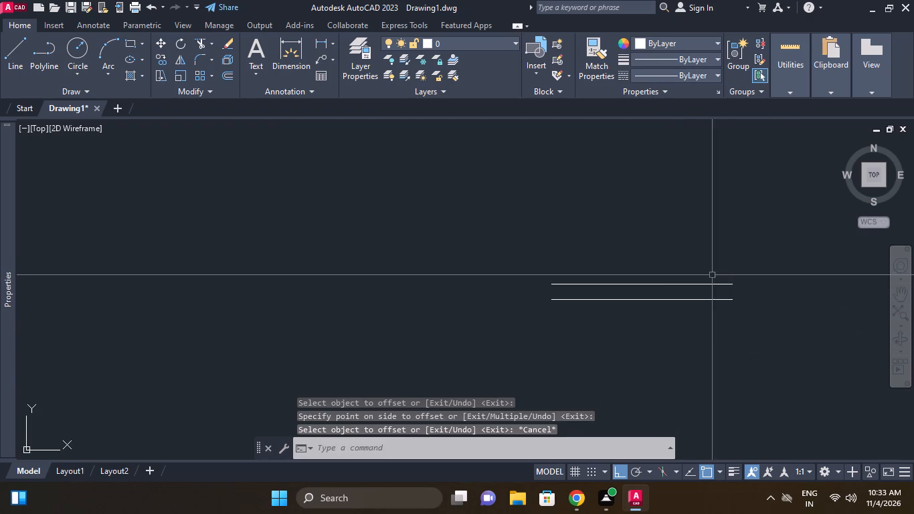
click(23, 59)
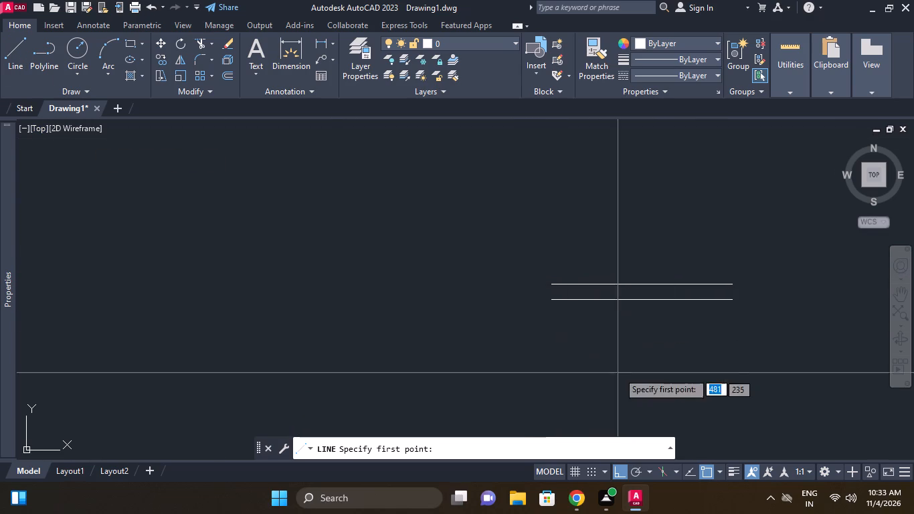
click(550, 297)
click(549, 284)
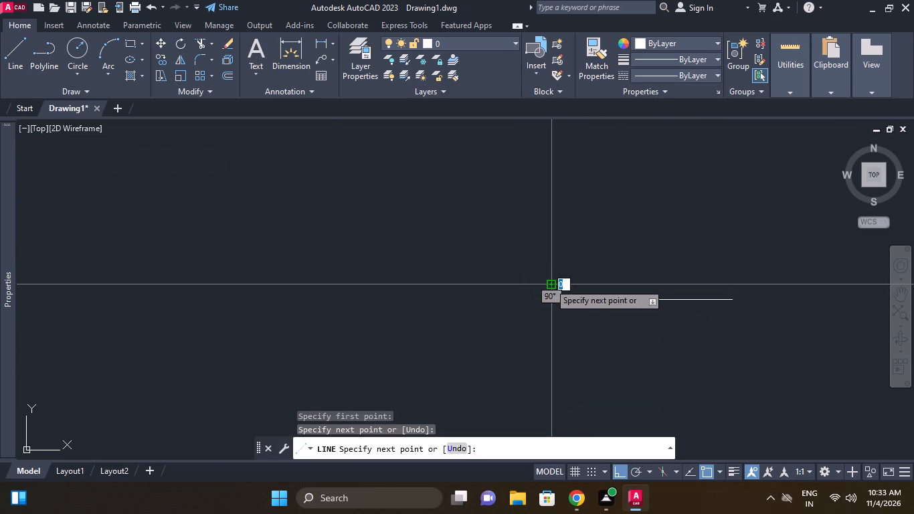
right_click(577, 266)
click(617, 271)
Close the right end of the two parallel lines with a vertical line to complete the rectangle.
right_click(613, 263)
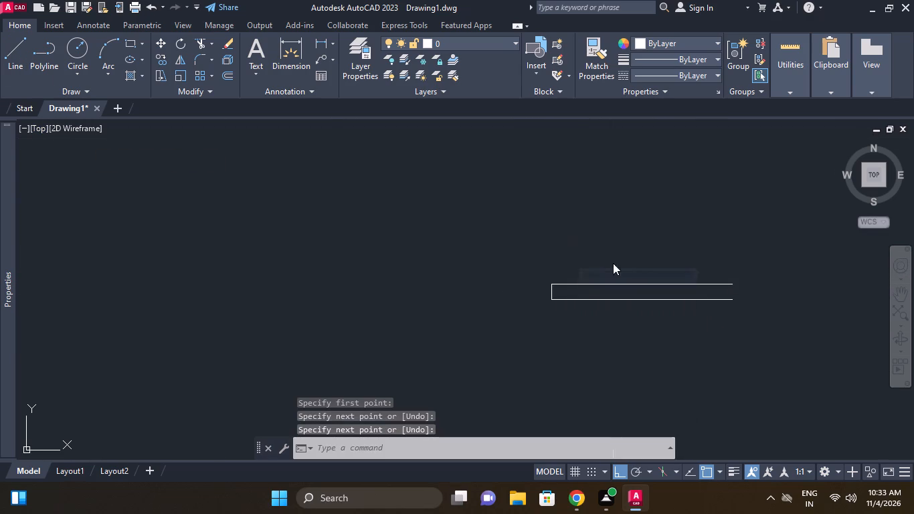
click(665, 222)
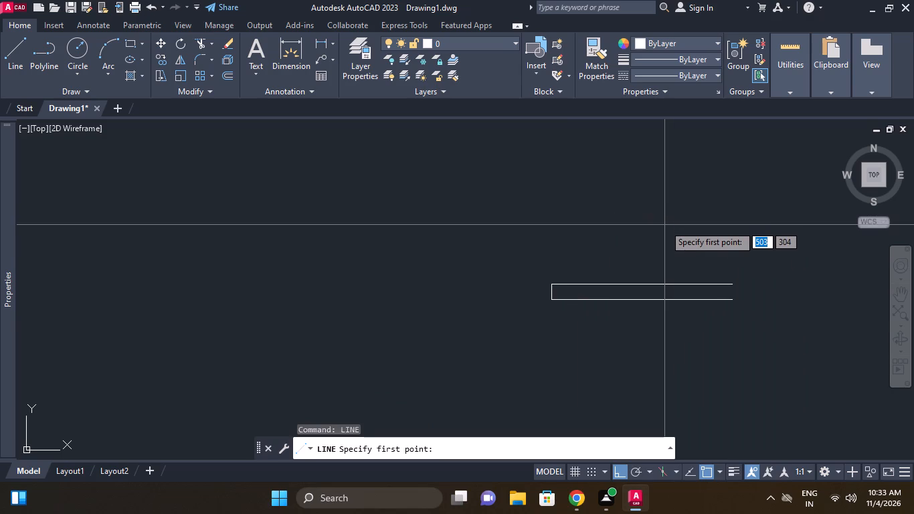
click(735, 304)
click(731, 282)
right_click(745, 264)
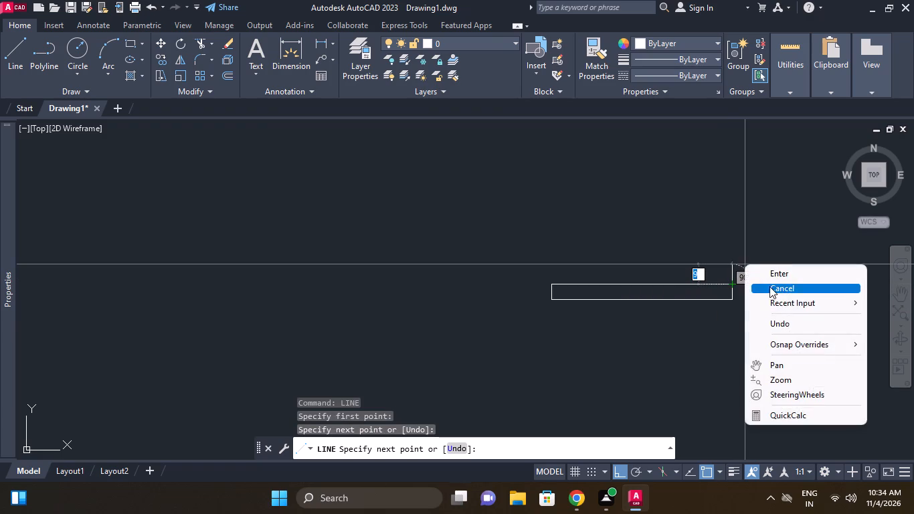
click(770, 287)
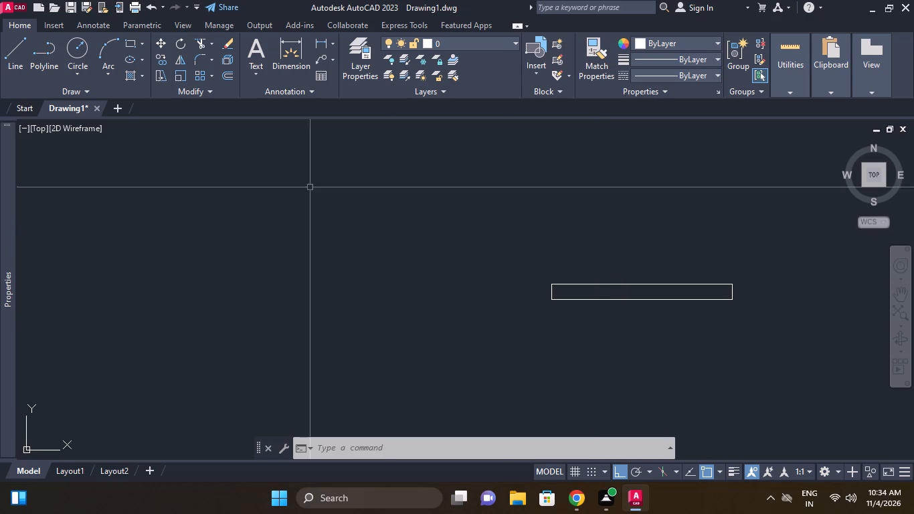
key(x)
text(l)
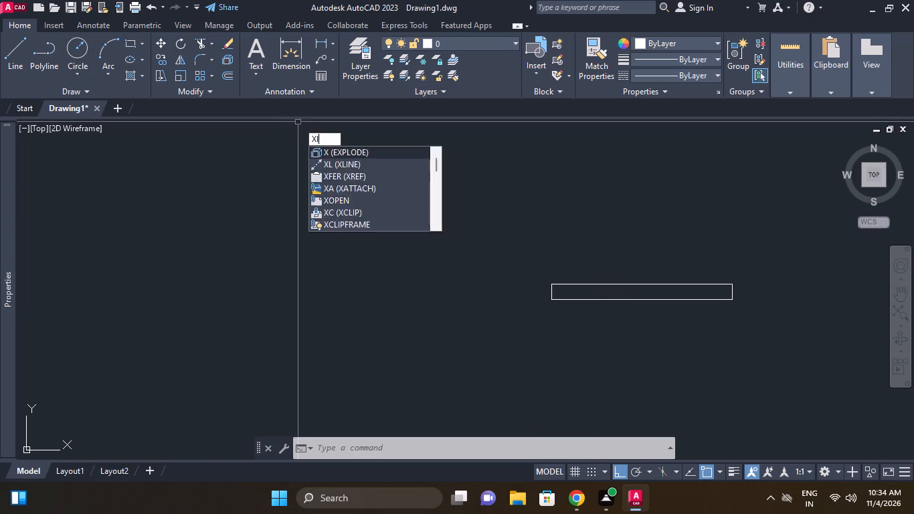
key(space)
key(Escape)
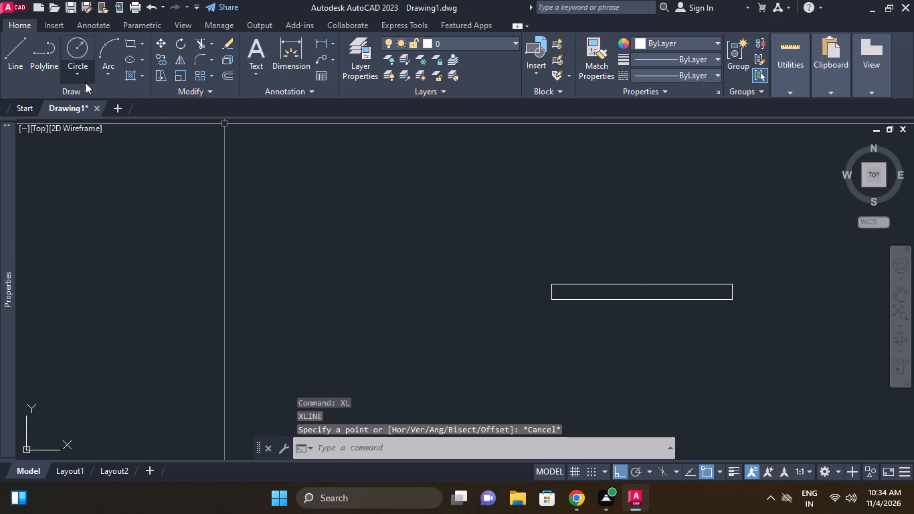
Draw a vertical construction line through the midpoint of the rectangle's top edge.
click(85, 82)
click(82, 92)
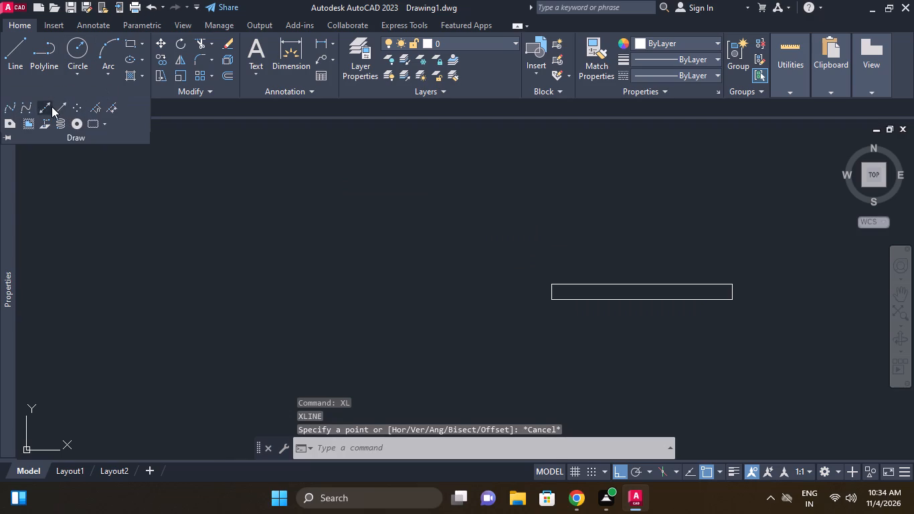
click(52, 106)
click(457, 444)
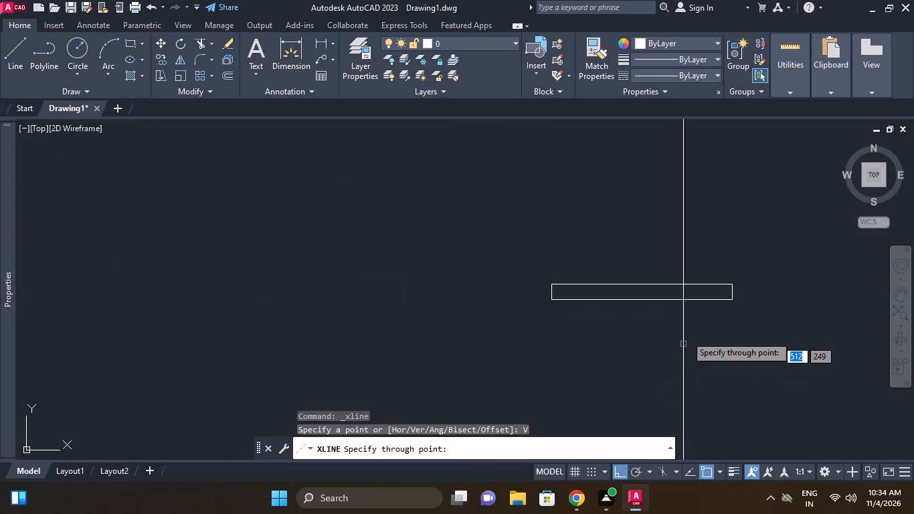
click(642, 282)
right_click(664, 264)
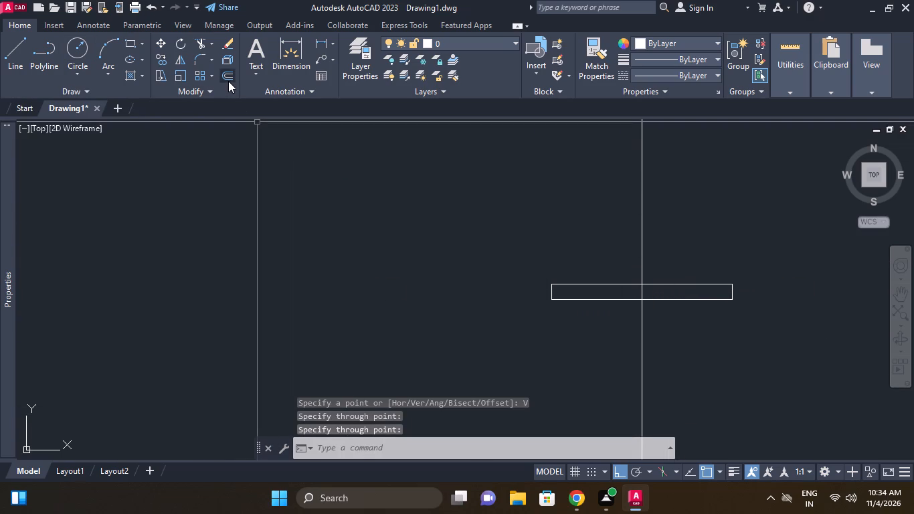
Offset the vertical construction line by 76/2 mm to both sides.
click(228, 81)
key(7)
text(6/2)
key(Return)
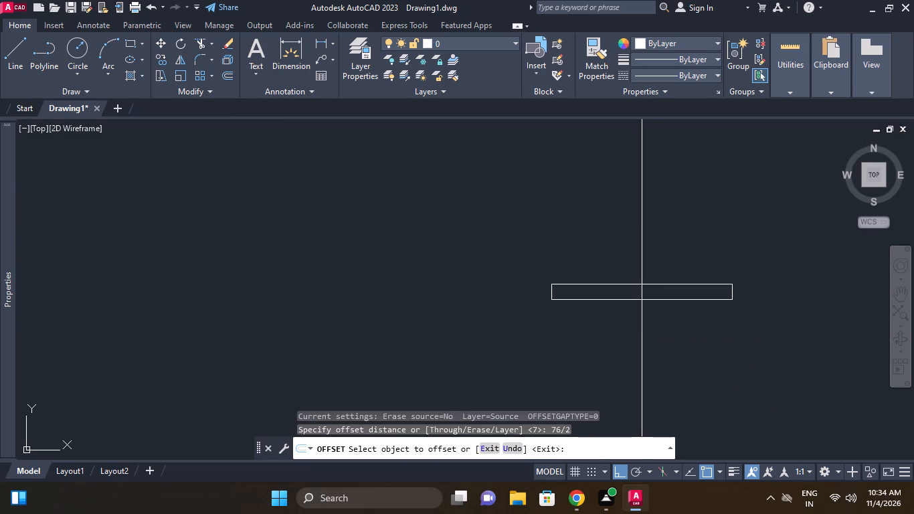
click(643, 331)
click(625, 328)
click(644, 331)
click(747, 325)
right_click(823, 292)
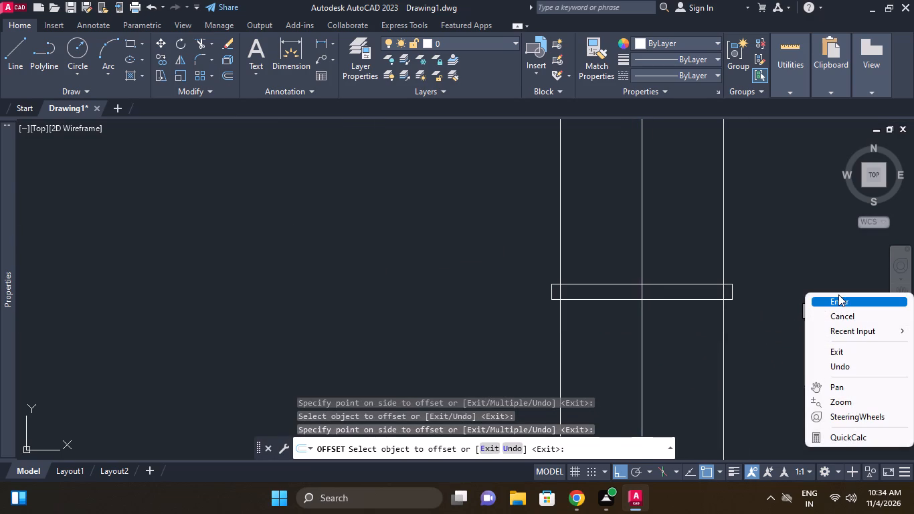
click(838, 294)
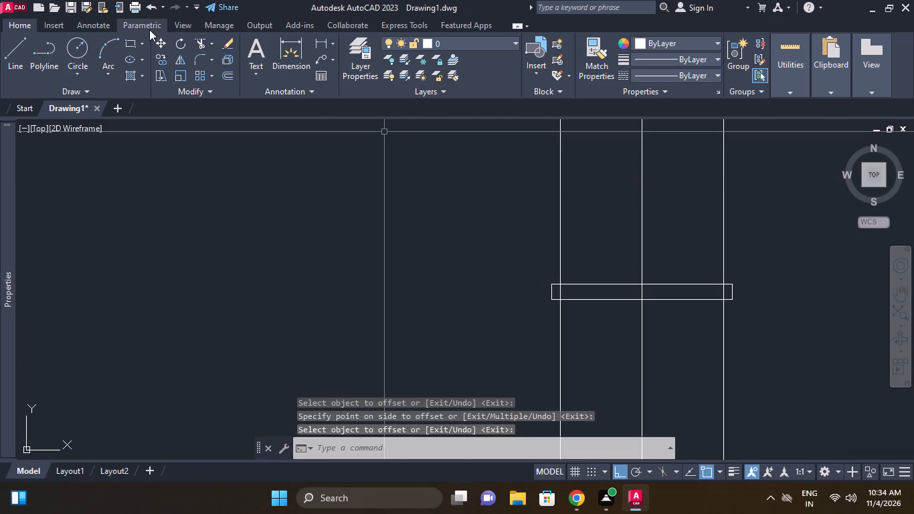
Check the horizontal distance between the two outer construction lines with a temporary linear dimension, without placing it.
click(321, 43)
middle_drag(366, 199, 366, 178)
middle_drag(417, 244, 398, 230)
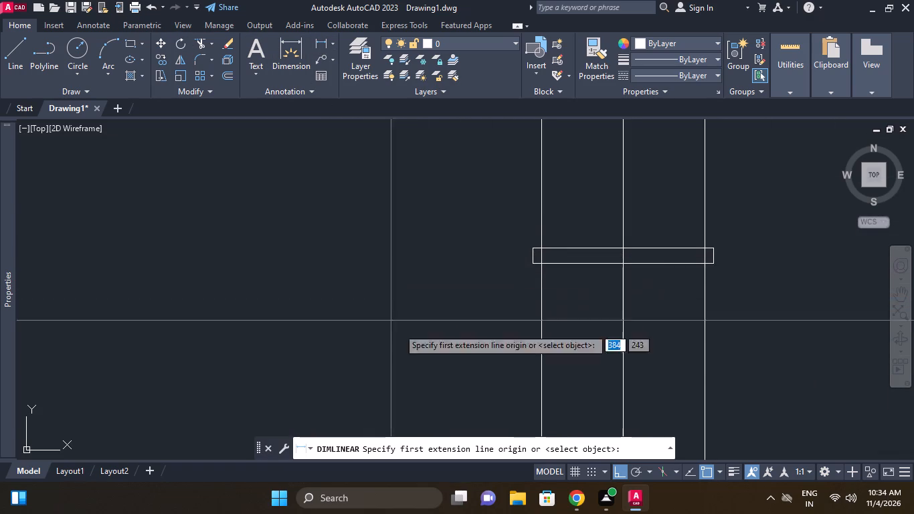
click(539, 293)
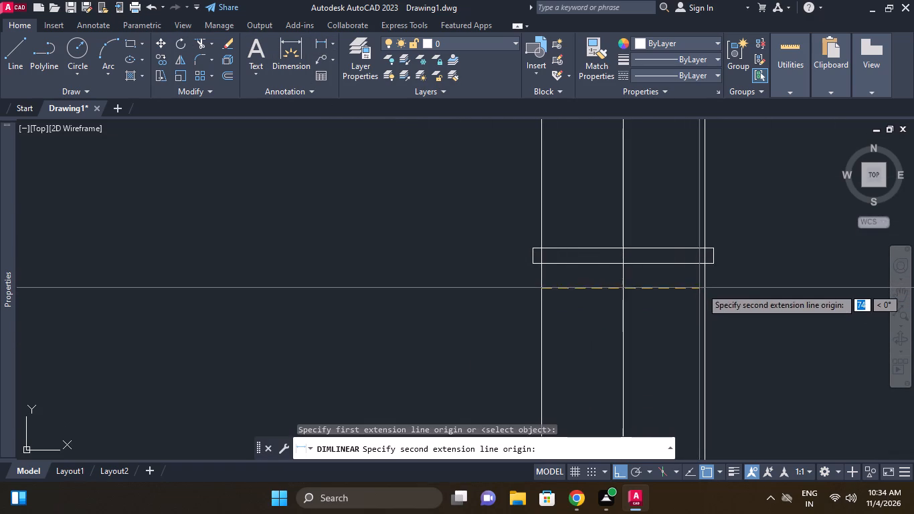
click(703, 288)
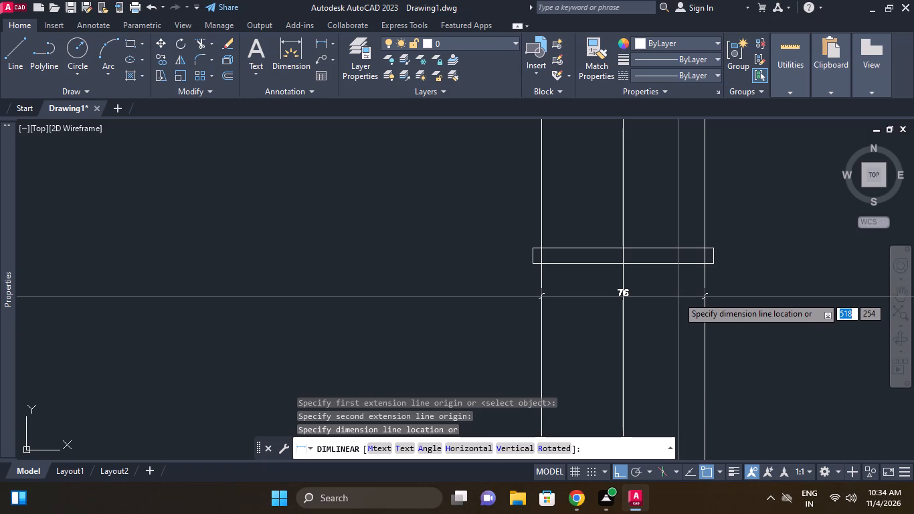
right_click(678, 296)
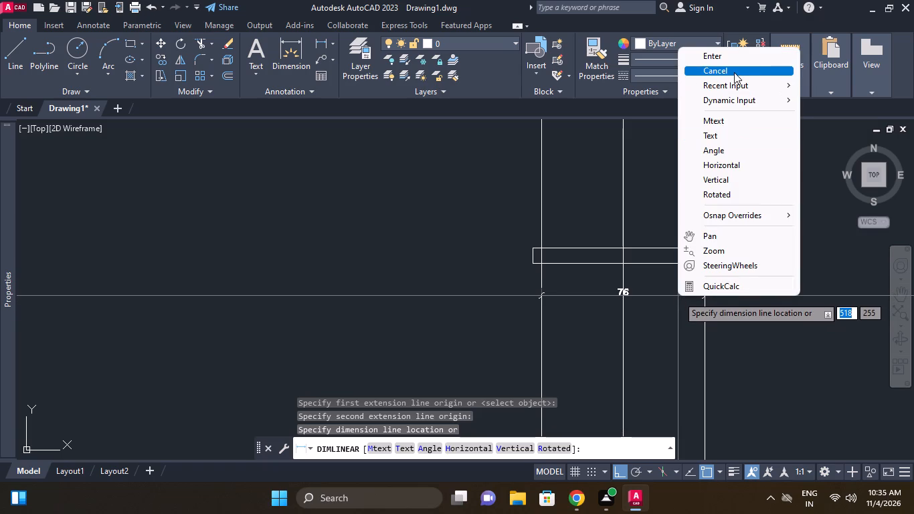
click(734, 72)
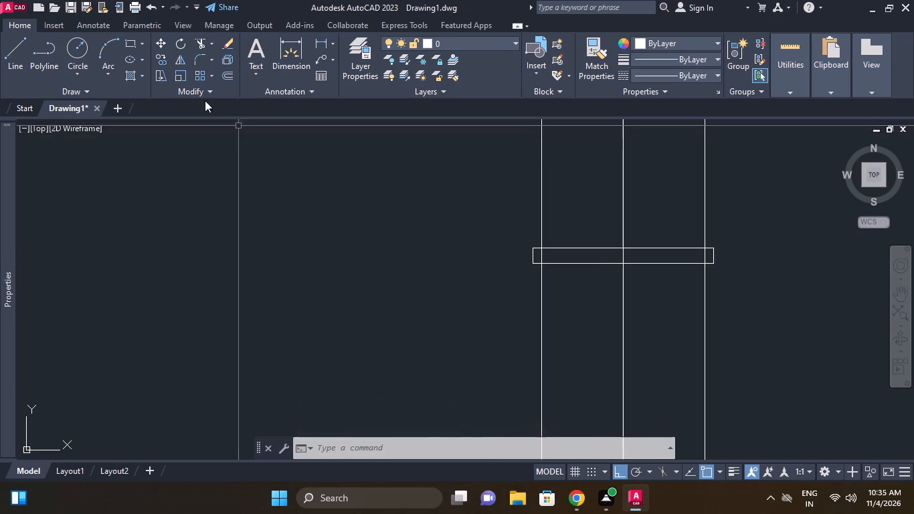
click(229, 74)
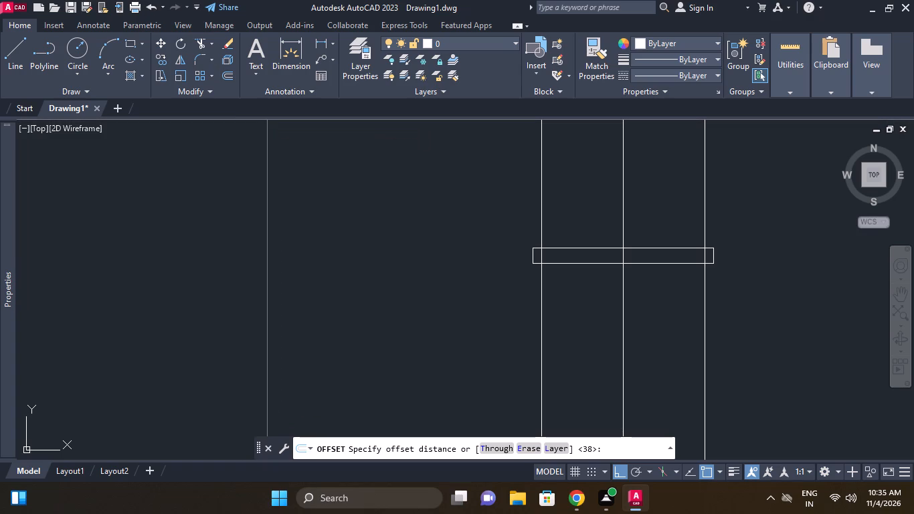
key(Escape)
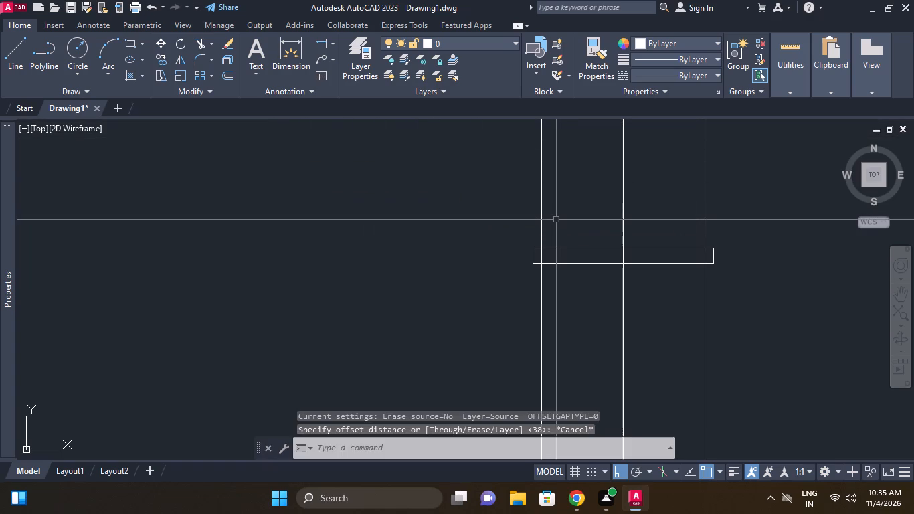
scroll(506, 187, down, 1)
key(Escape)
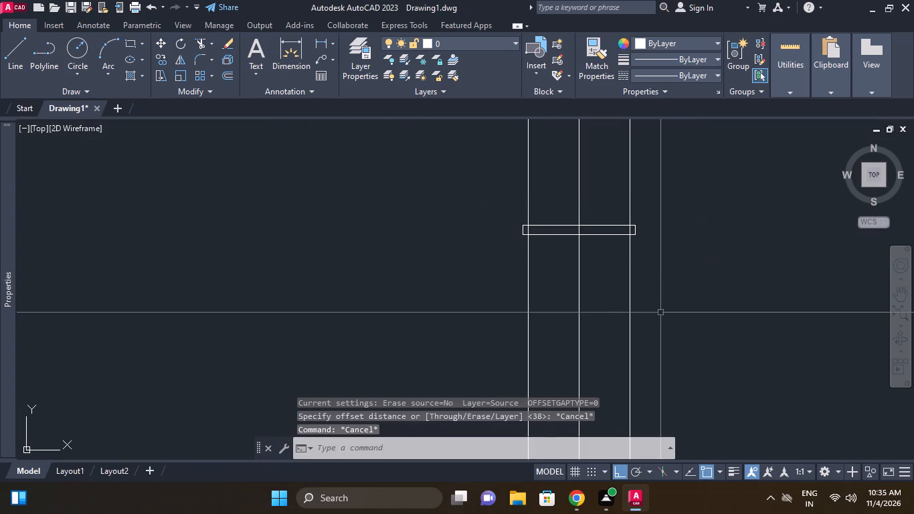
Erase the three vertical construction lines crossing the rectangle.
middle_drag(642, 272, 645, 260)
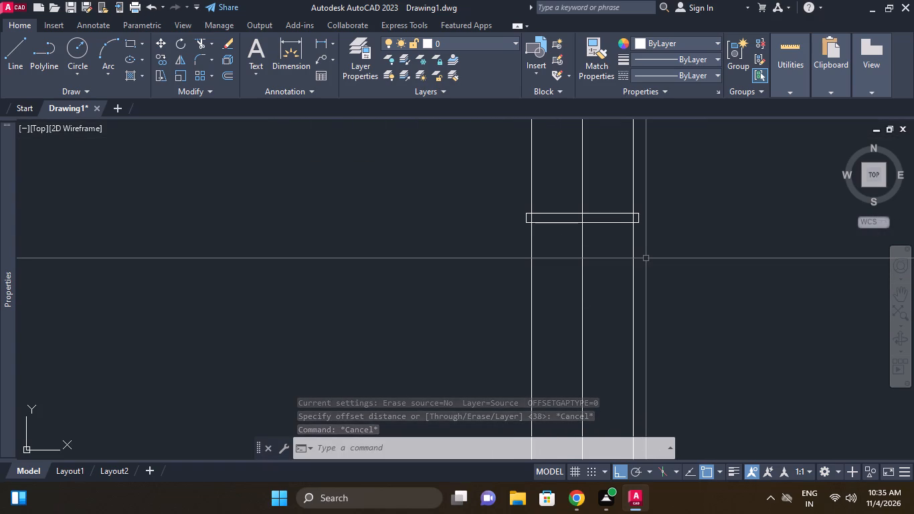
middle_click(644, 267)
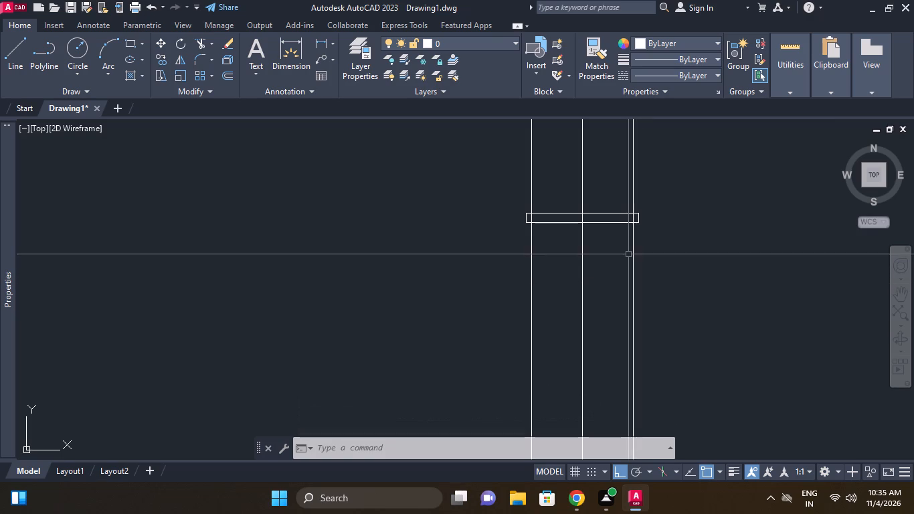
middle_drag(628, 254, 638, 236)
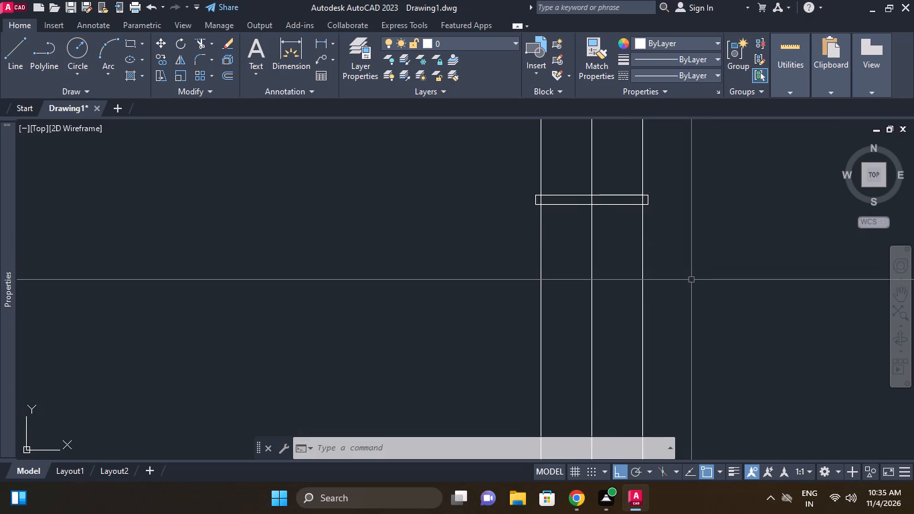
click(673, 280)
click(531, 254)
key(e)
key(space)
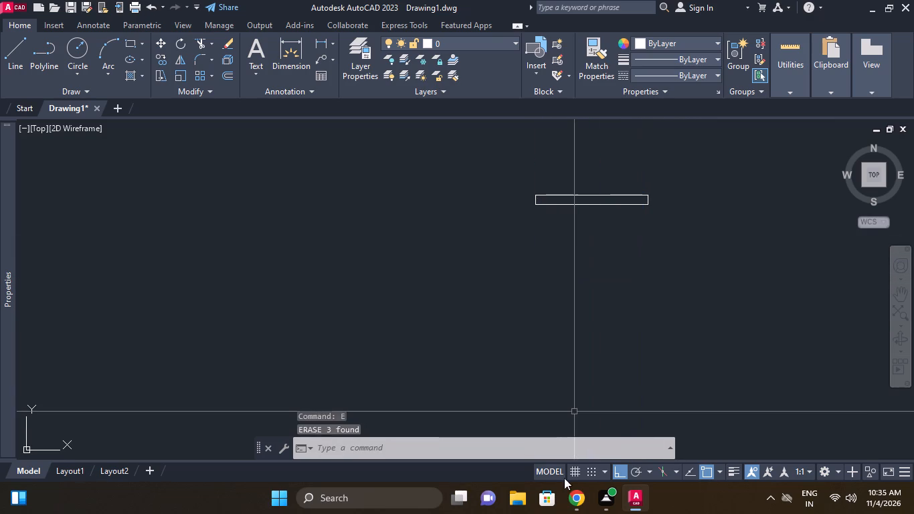
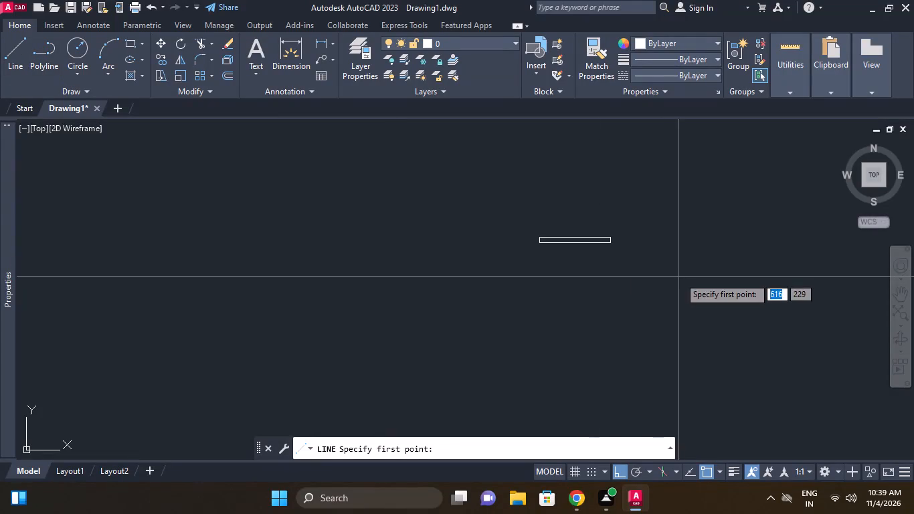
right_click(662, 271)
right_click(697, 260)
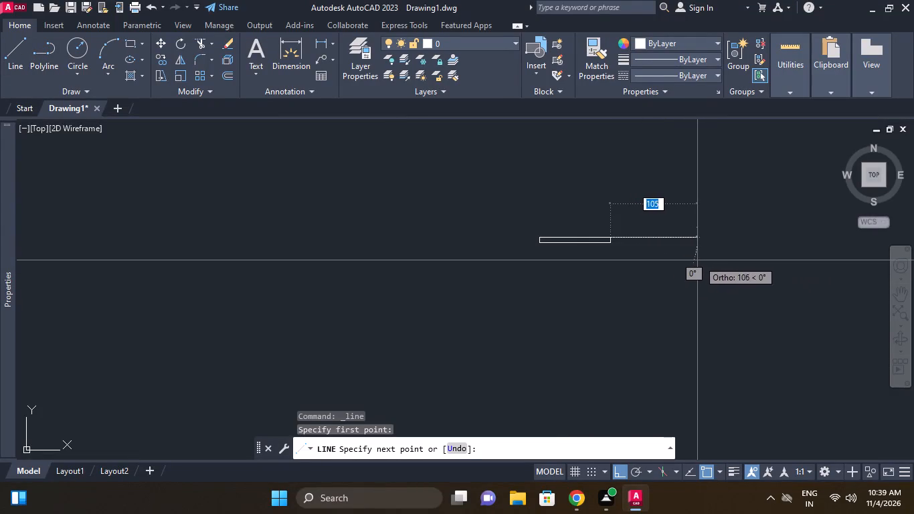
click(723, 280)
Draw a vertical construction line through the midpoint of the rectangle's long side.
right_click(664, 216)
click(715, 238)
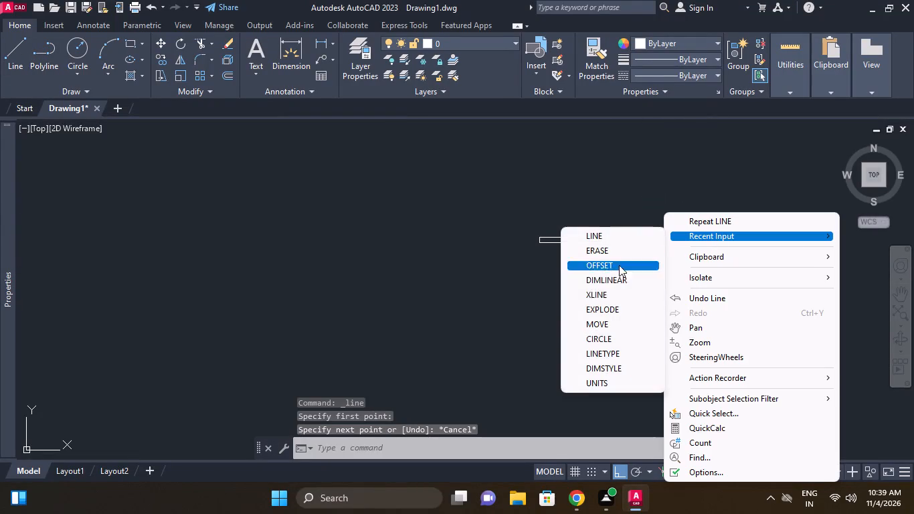
click(616, 293)
click(464, 448)
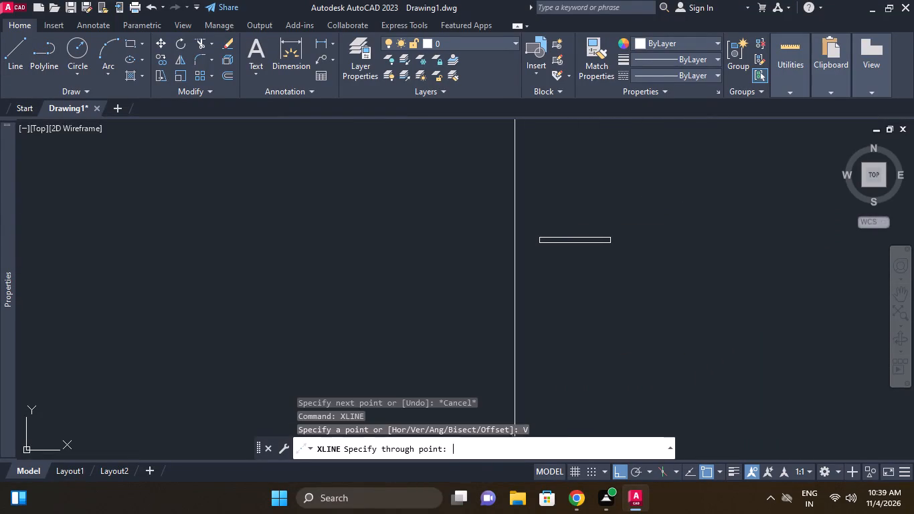
click(575, 244)
right_click(622, 233)
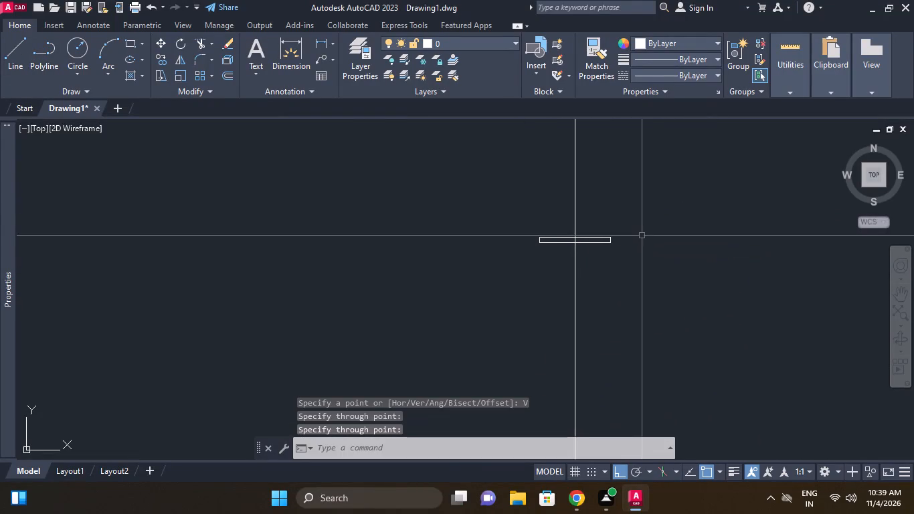
Draw a circle of radius 42 mm centred on the vertical construction line below the rectangle.
middle_drag(484, 252, 500, 217)
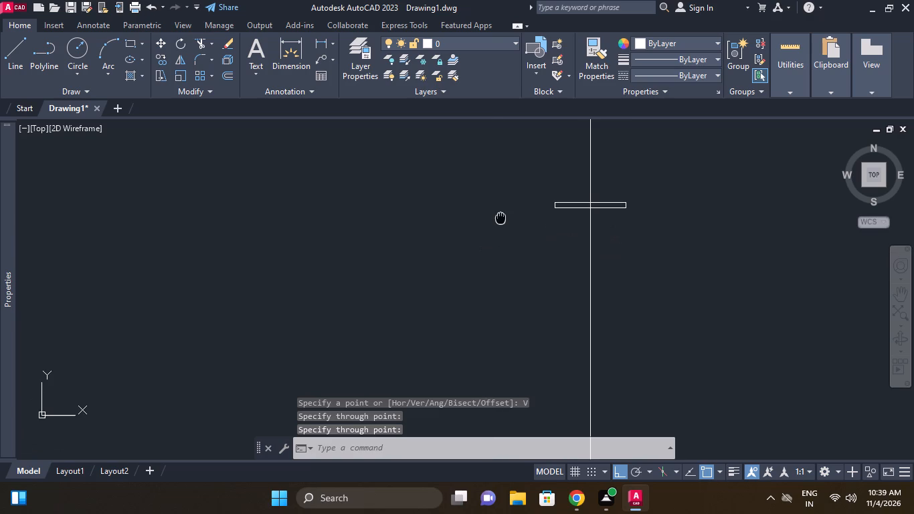
middle_drag(500, 217, 498, 219)
click(79, 49)
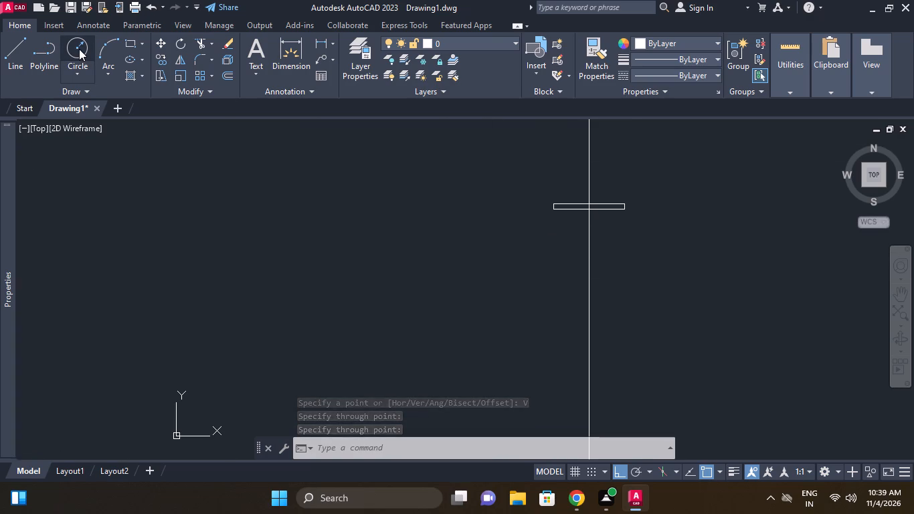
click(590, 294)
text(42)
key(Return)
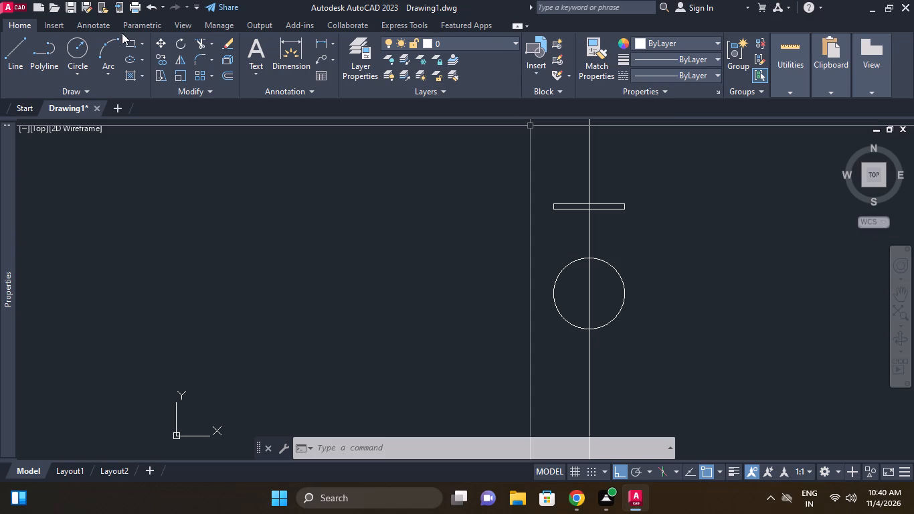
Draw a concentric circle of diameter 76 mm inside the large circle.
click(80, 74)
click(105, 124)
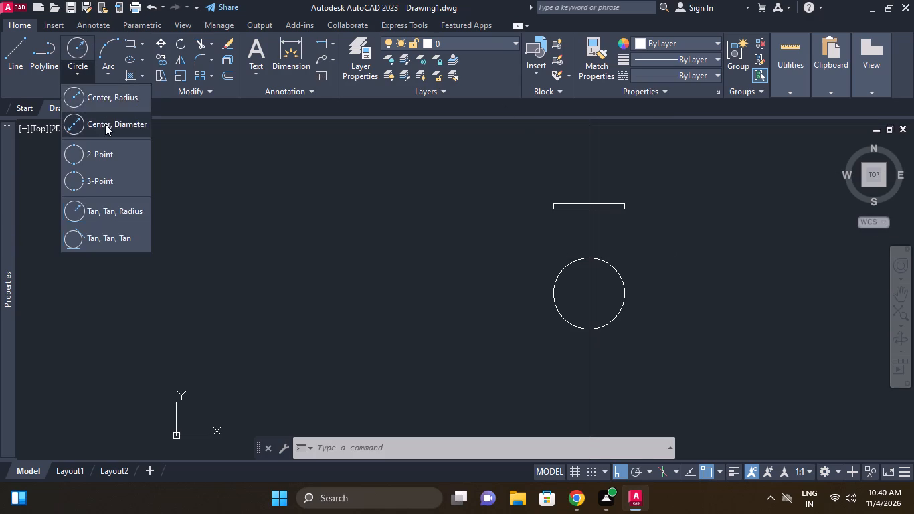
click(586, 293)
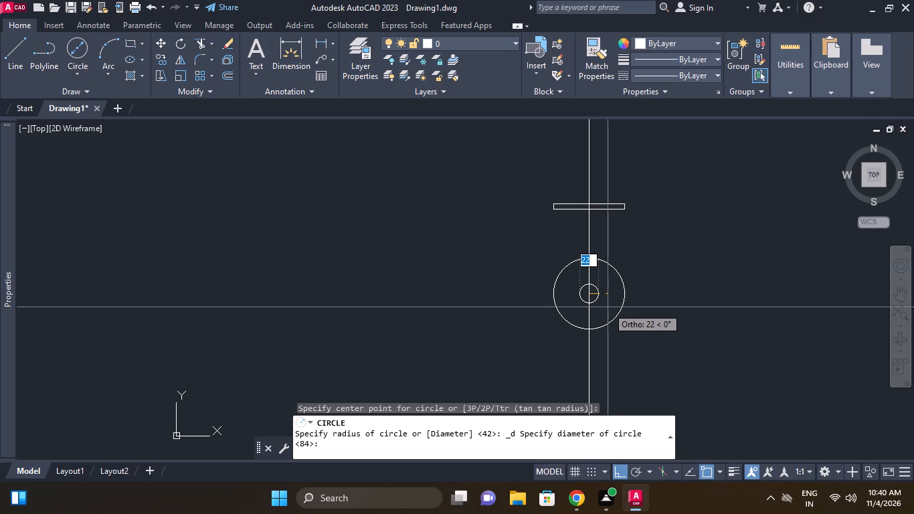
text(76)
key(Return)
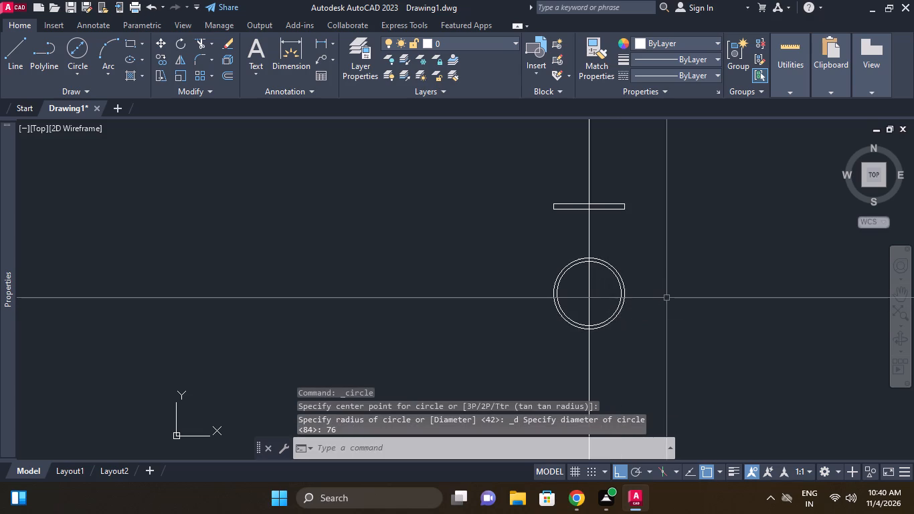
Draw a circle of diameter 7 mm centred on the right quadrant of the 76 mm circle.
scroll(672, 299, up, 3)
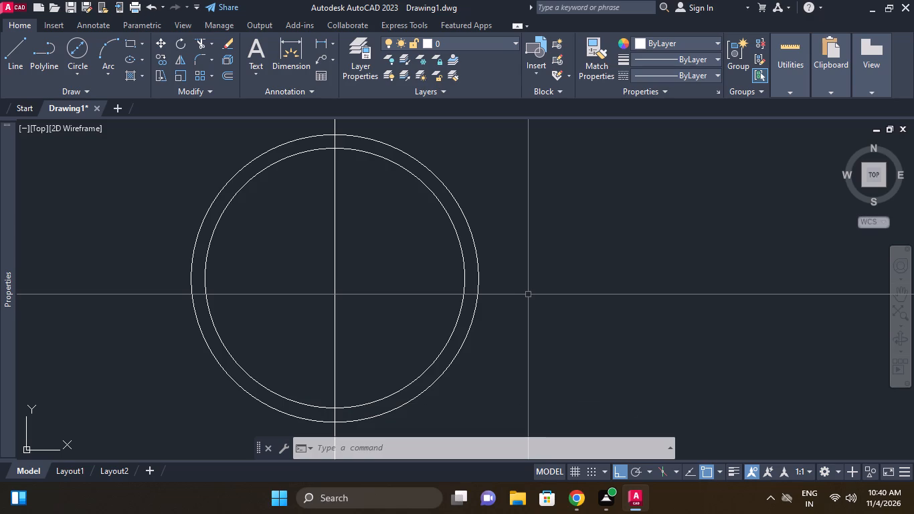
click(84, 56)
click(466, 276)
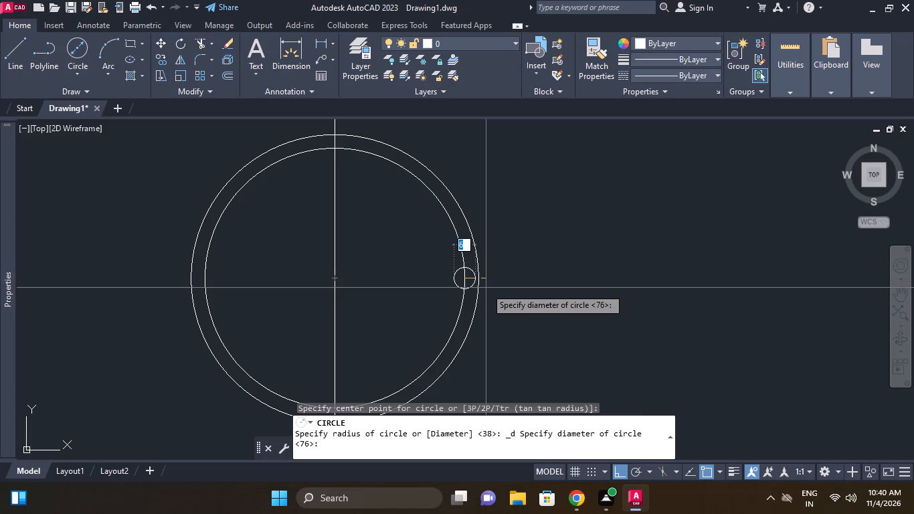
key(7)
key(Return)
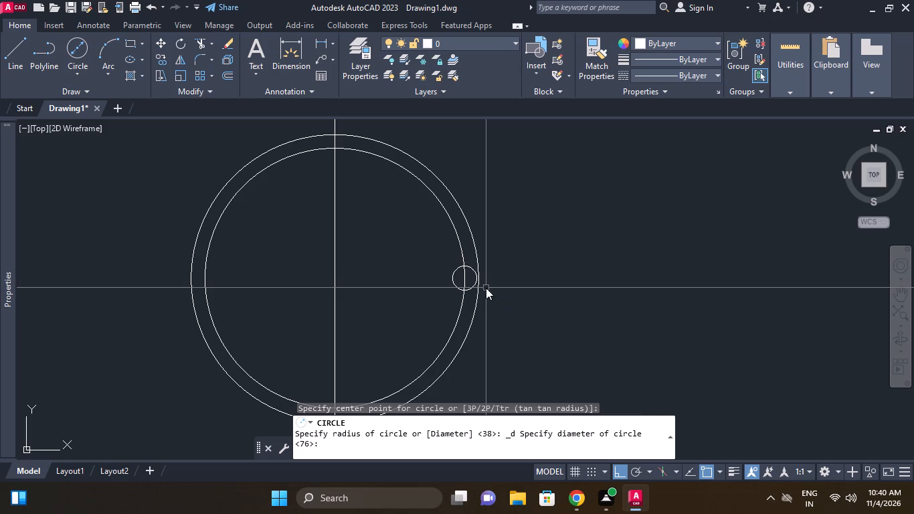
Draw a circle of radius 7.5 mm concentric with the 7 mm hole.
key(Return)
scroll(486, 288, up, 2)
click(435, 262)
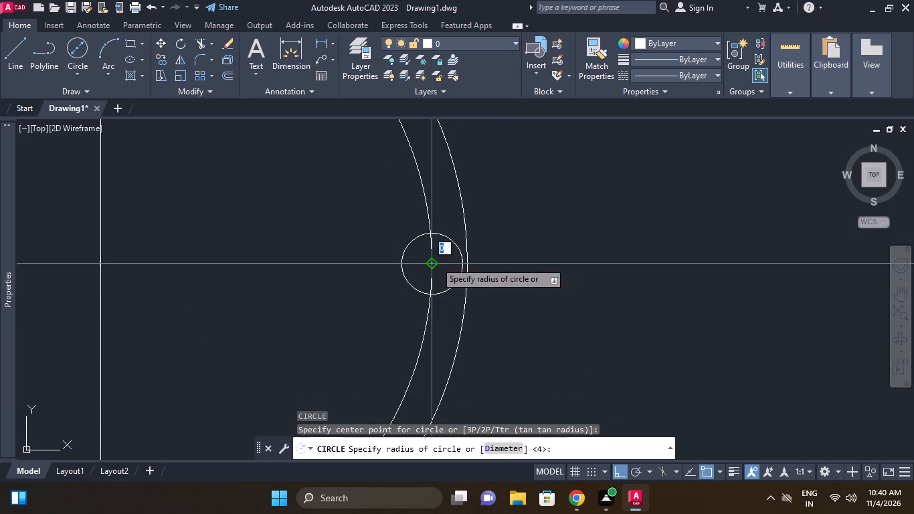
text(7.5)
key(Return)
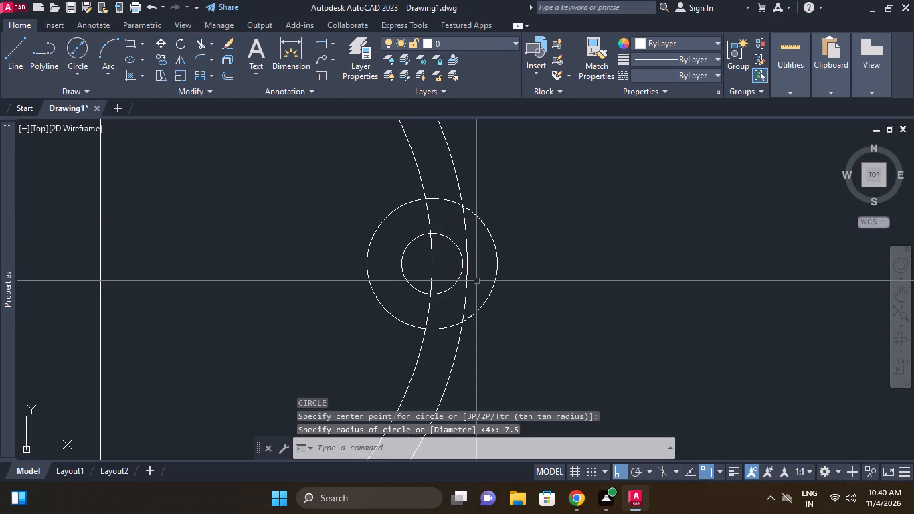
Polar-array the two small concentric circles around the large circles' centre with 4 items.
scroll(516, 267, down, 3)
scroll(518, 276, up, 1)
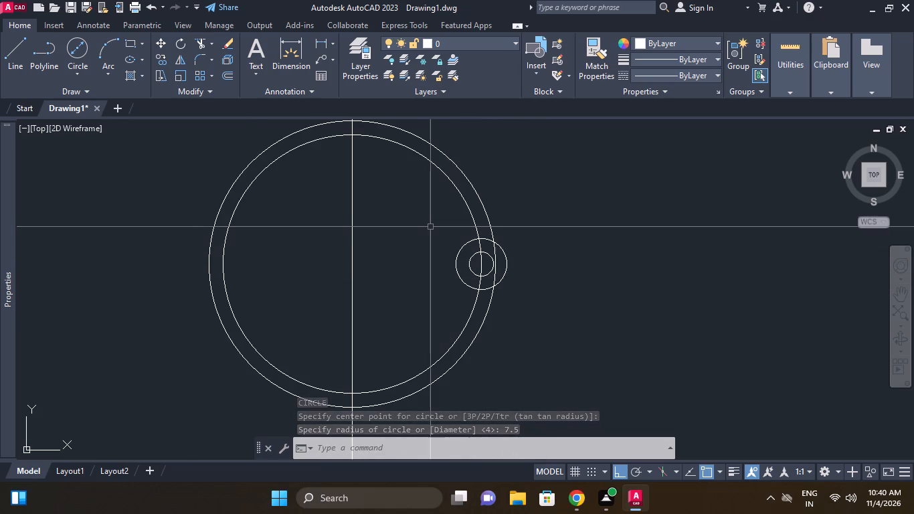
click(430, 225)
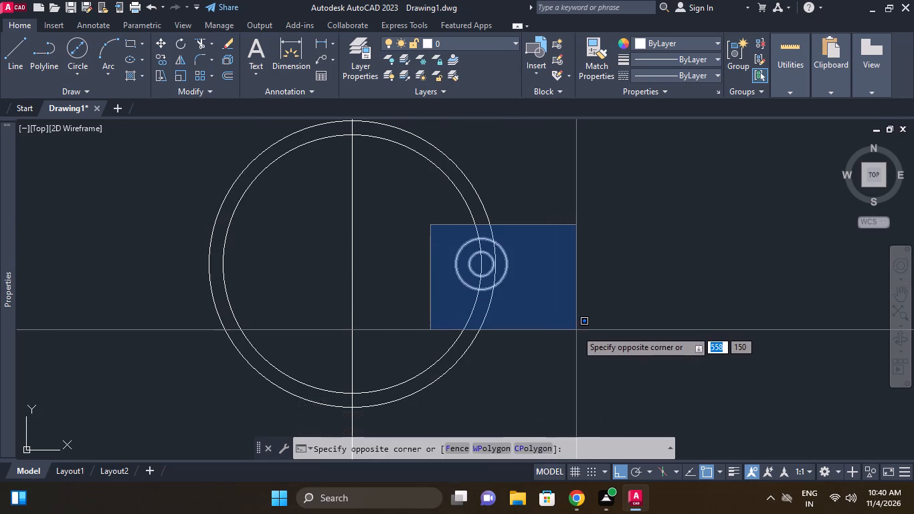
click(576, 328)
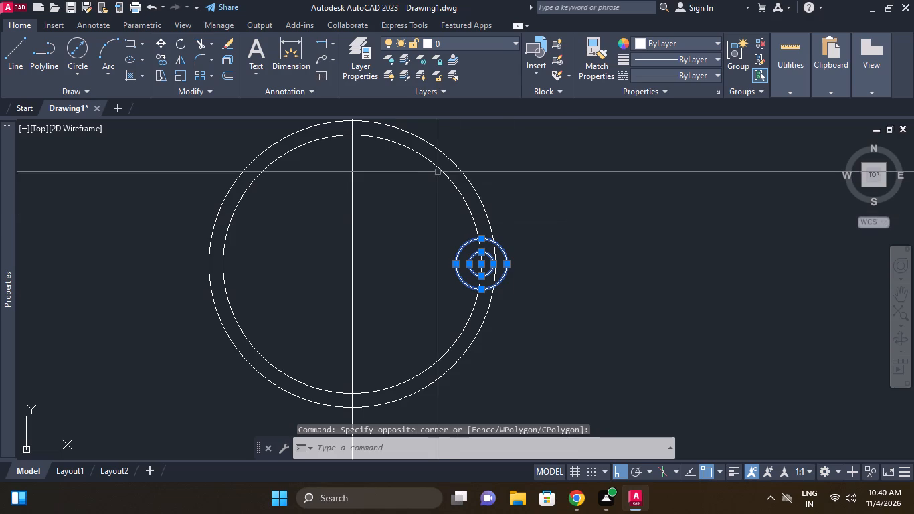
click(213, 74)
click(232, 151)
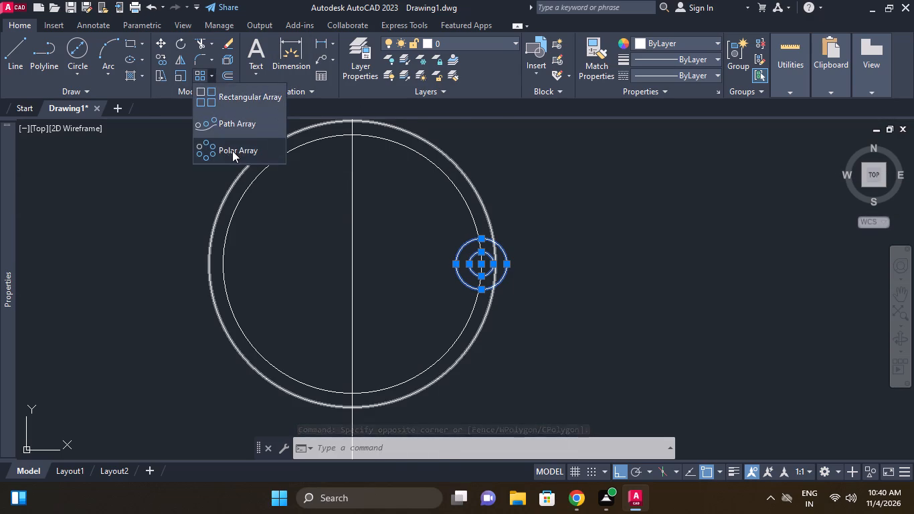
click(350, 266)
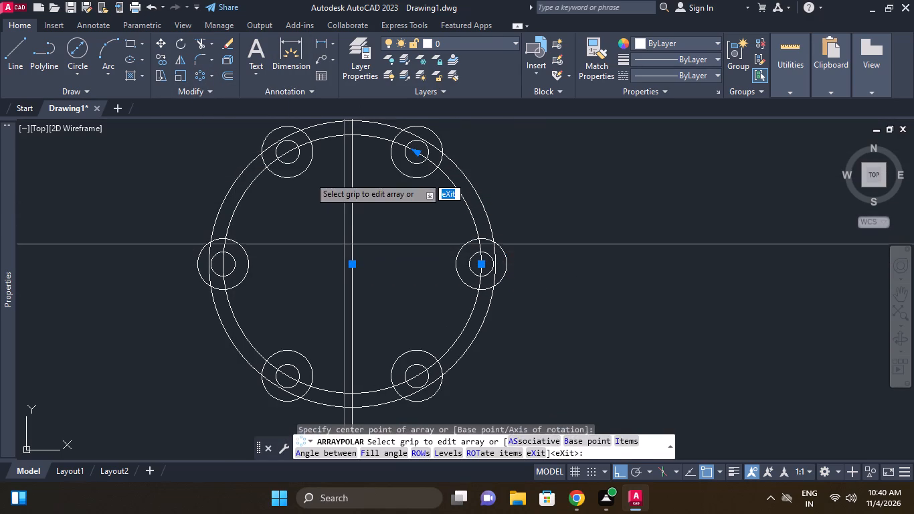
drag(144, 46, 107, 46)
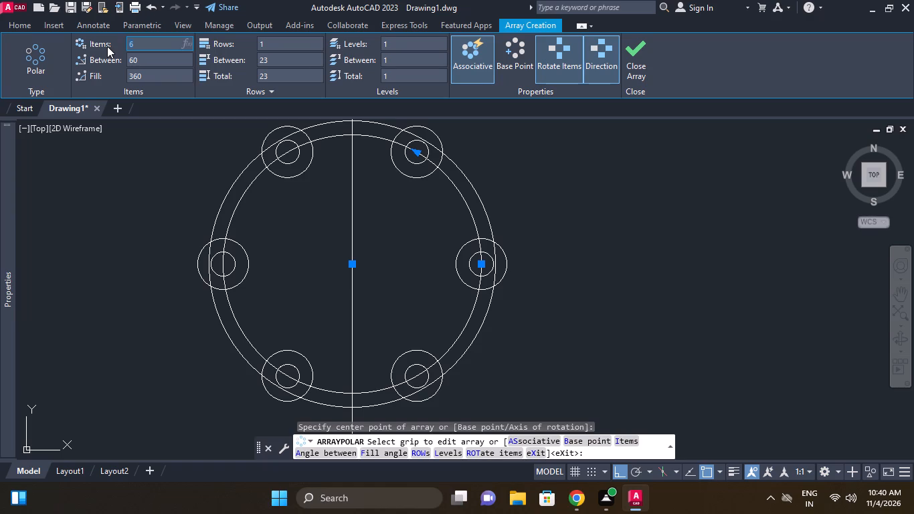
key(4)
key(Return)
click(640, 59)
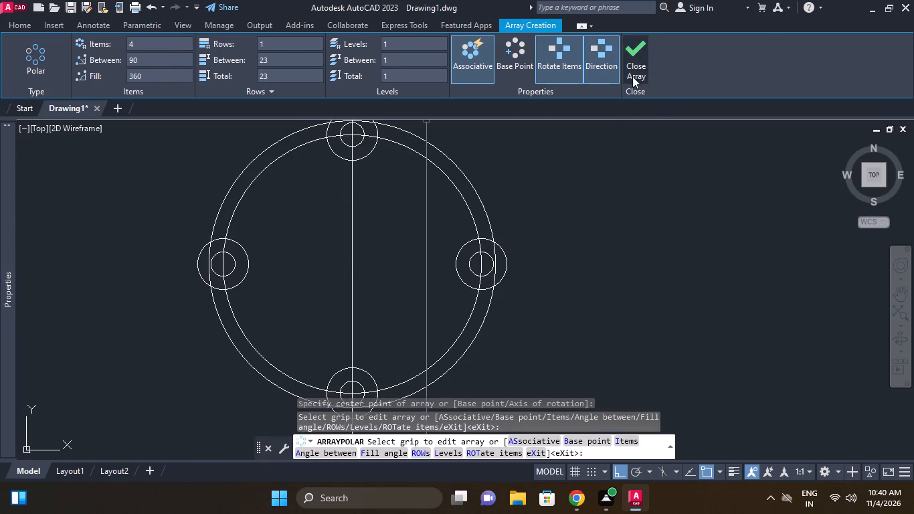
Copy the vertical construction line to the outermost quadrants of the right and left 7.5 mm radius circles.
scroll(529, 195, down, 2)
middle_drag(529, 201, 535, 216)
scroll(532, 205, down, 1)
middle_drag(532, 205, 533, 248)
scroll(538, 232, up, 1)
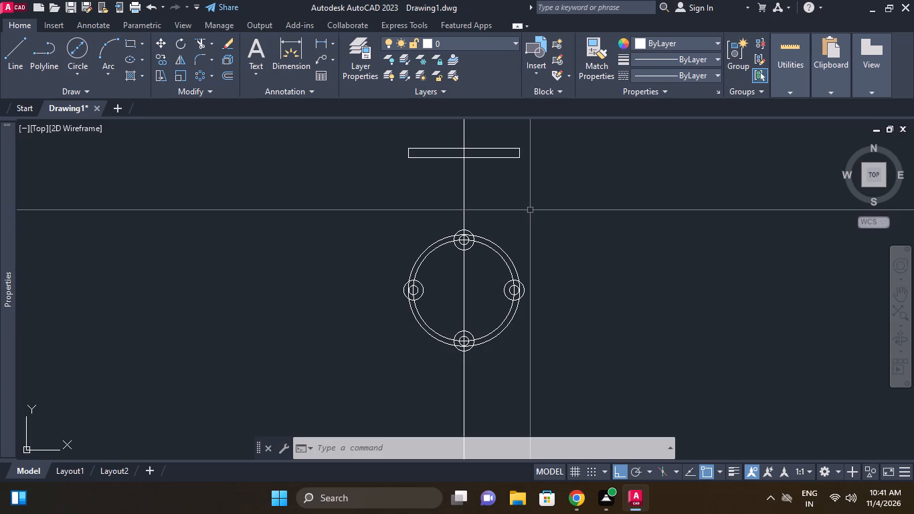
scroll(458, 222, up, 1)
middle_drag(571, 270, 573, 282)
click(468, 191)
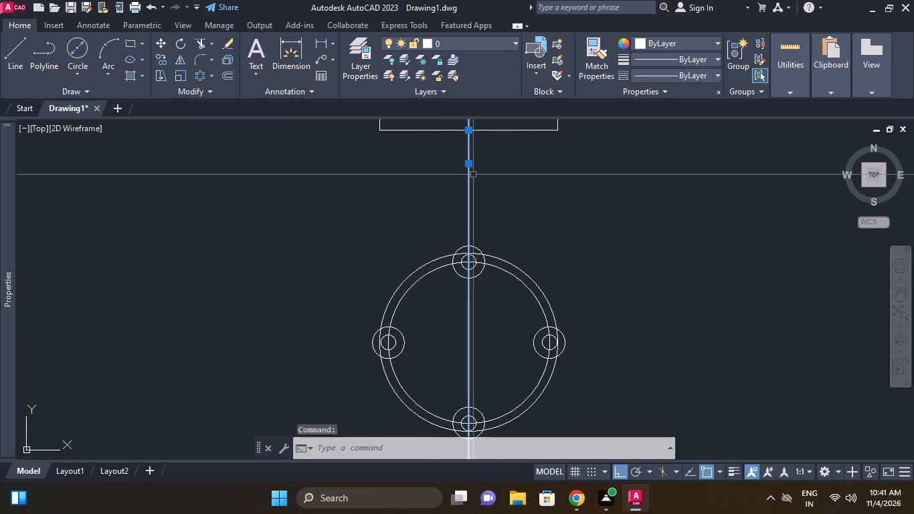
right_click(474, 172)
click(549, 248)
middle_drag(567, 315, 557, 203)
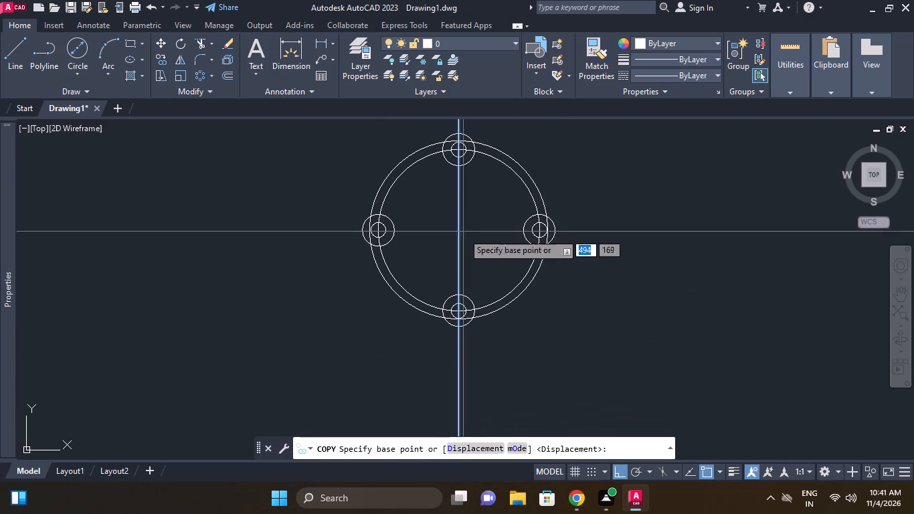
click(458, 295)
scroll(571, 243, up, 2)
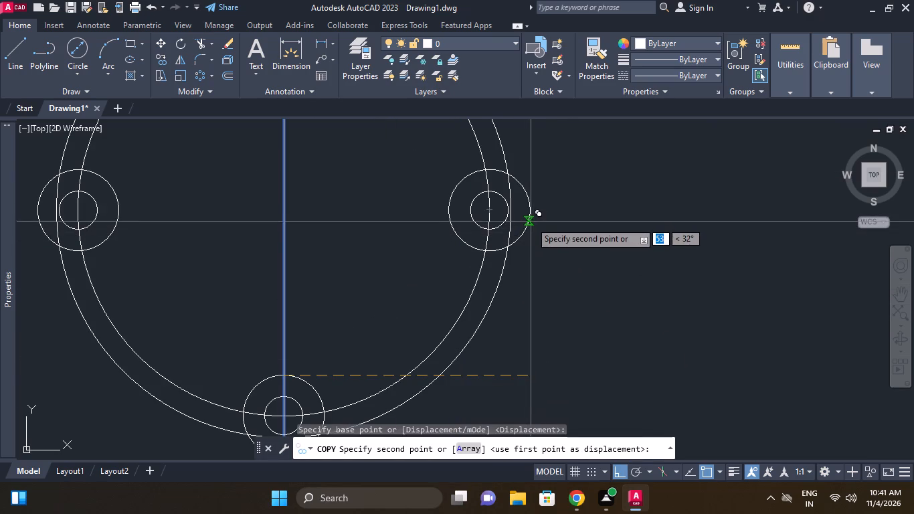
click(531, 209)
middle_drag(635, 248, 782, 278)
scroll(652, 260, down, 1)
scroll(383, 254, up, 1)
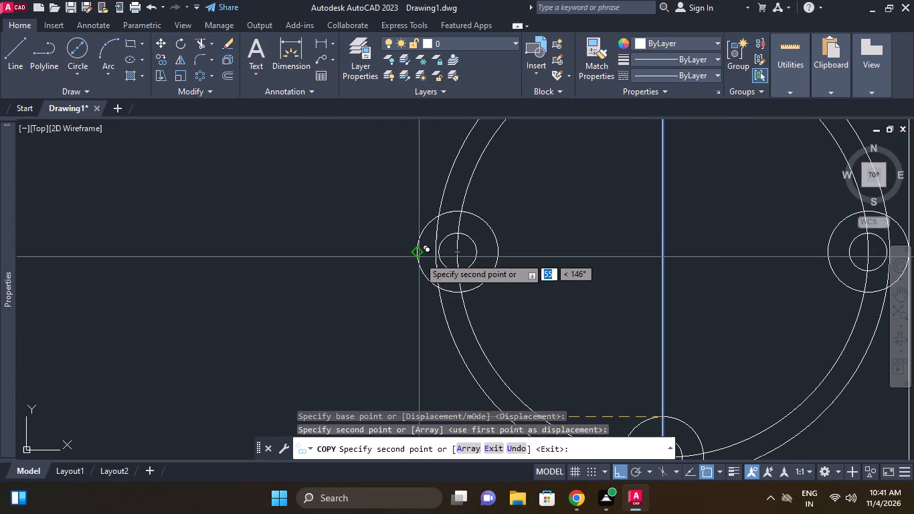
click(416, 254)
right_click(565, 213)
click(616, 220)
Move the rectangle's left edge horizontally onto the left construction line.
scroll(577, 199, down, 1)
middle_drag(576, 207, 571, 294)
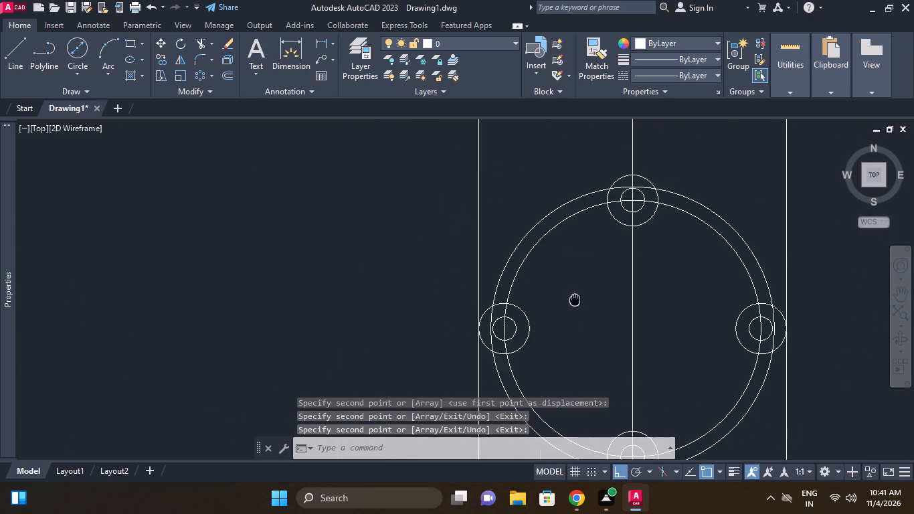
scroll(509, 185, down, 1)
middle_drag(508, 193, 506, 334)
scroll(492, 192, up, 2)
click(492, 192)
scroll(493, 185, up, 2)
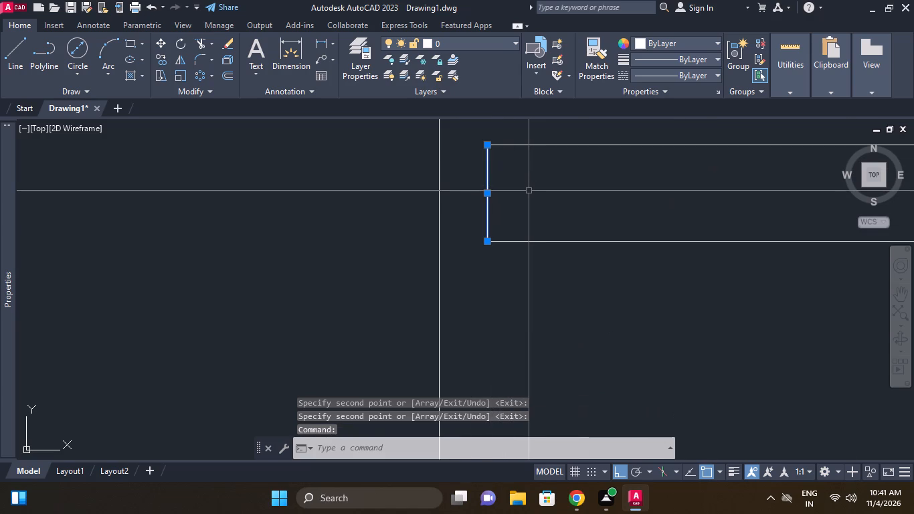
middle_drag(597, 190, 418, 201)
scroll(585, 193, down, 1)
right_click(394, 157)
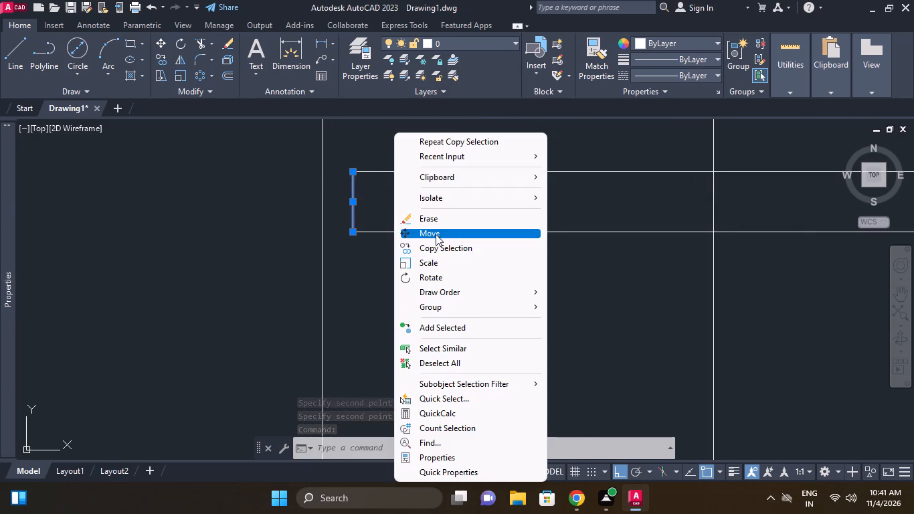
click(436, 234)
scroll(337, 157, up, 1)
click(365, 179)
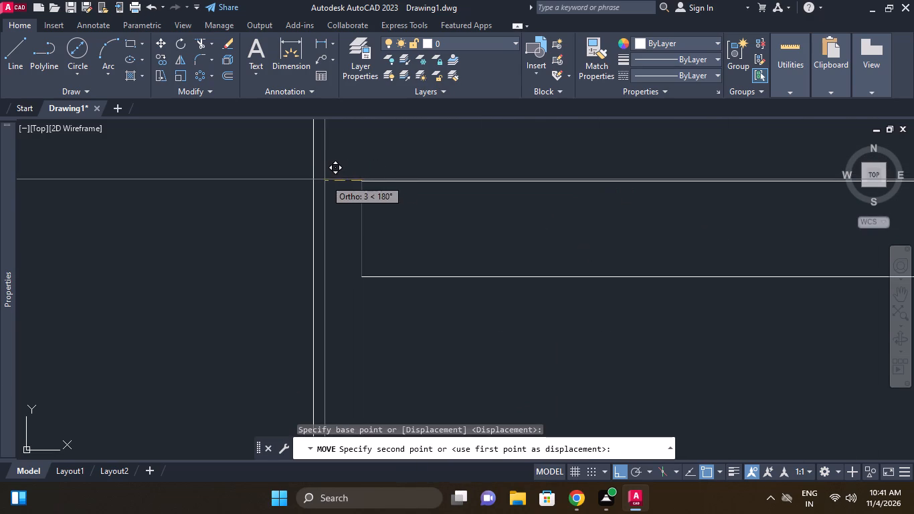
click(313, 182)
Move the rectangle's right edge horizontally onto the right construction line.
right_click(385, 170)
click(412, 179)
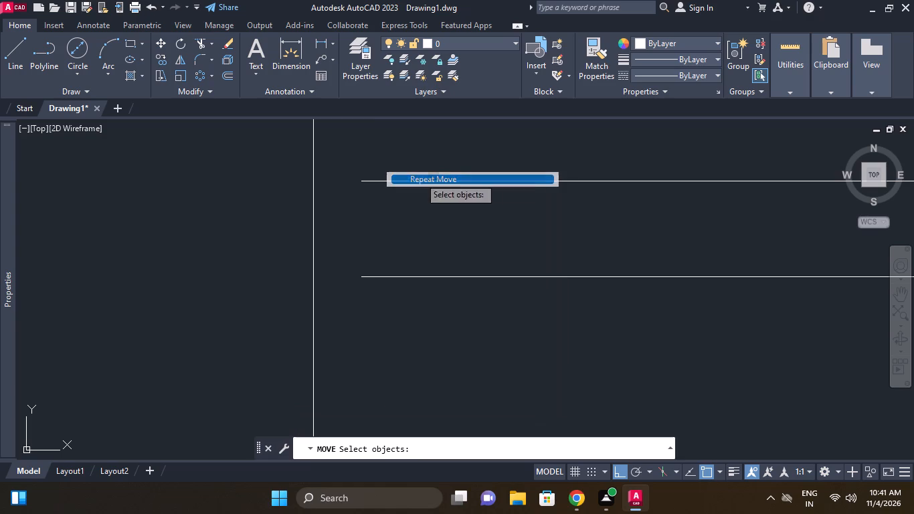
scroll(520, 183, down, 3)
middle_drag(463, 193, 335, 201)
middle_drag(527, 201, 467, 205)
scroll(529, 204, up, 2)
click(600, 203)
right_click(659, 181)
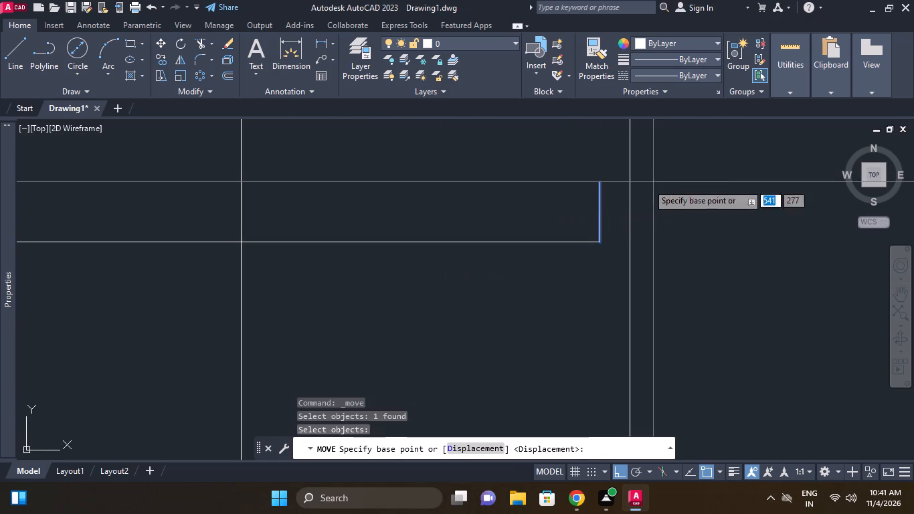
click(596, 179)
click(630, 182)
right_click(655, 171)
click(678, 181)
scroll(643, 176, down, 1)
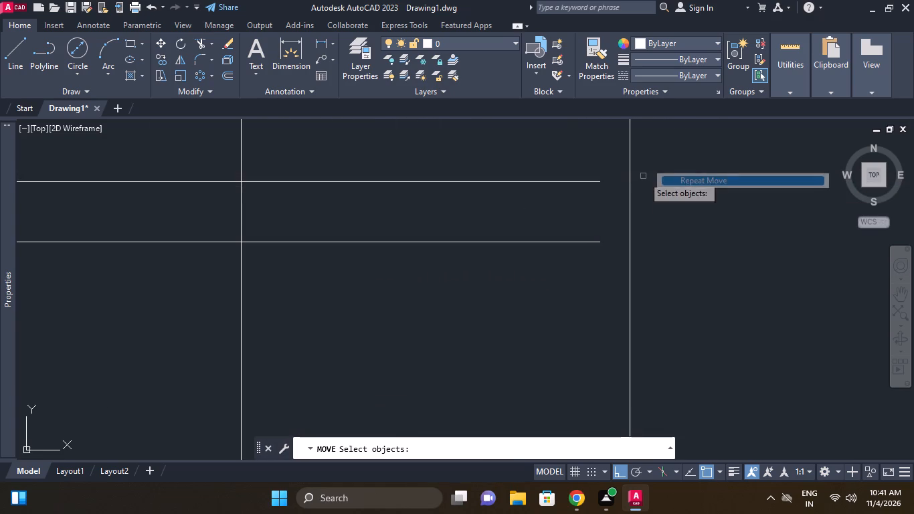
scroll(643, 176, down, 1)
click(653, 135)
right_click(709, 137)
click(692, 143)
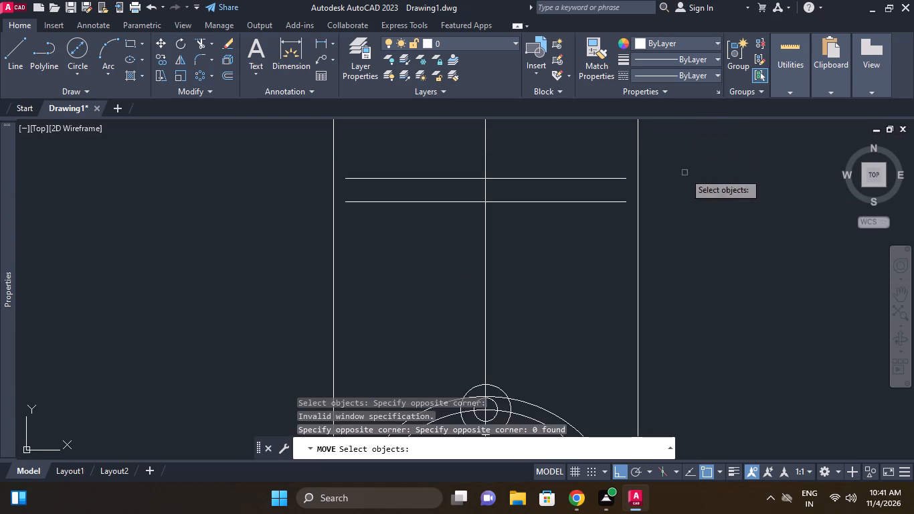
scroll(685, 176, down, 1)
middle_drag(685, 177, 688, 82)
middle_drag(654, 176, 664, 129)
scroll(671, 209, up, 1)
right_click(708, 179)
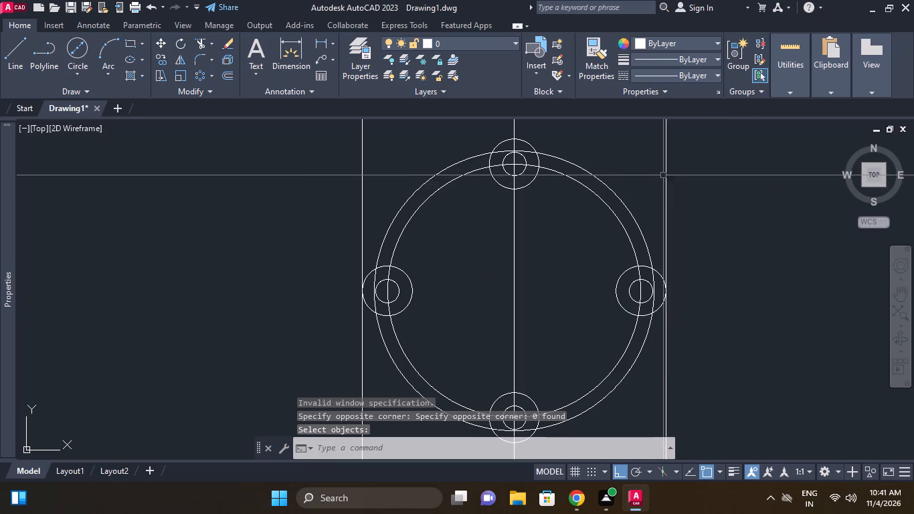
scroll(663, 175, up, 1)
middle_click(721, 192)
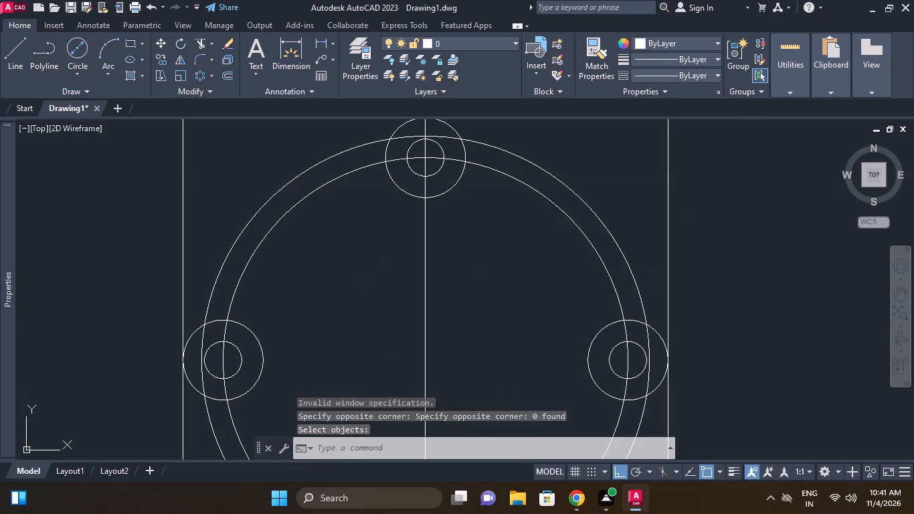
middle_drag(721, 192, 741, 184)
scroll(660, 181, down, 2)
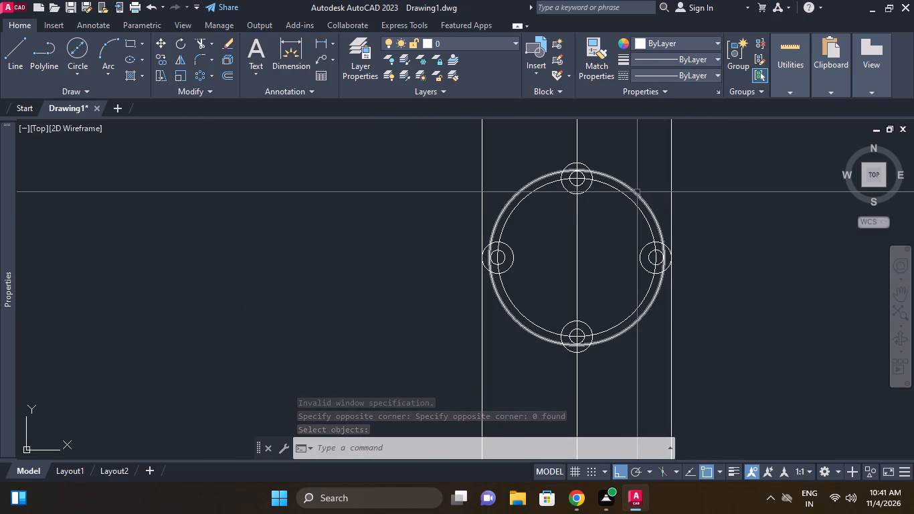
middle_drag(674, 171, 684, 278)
Erase the two outer vertical construction lines on either side of the rectangle and plan circles.
click(511, 200)
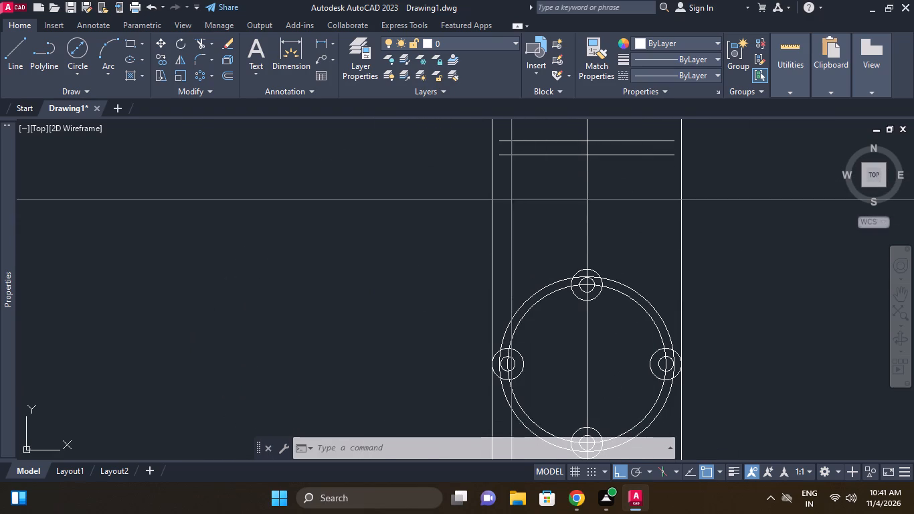
click(456, 221)
click(680, 239)
right_click(756, 225)
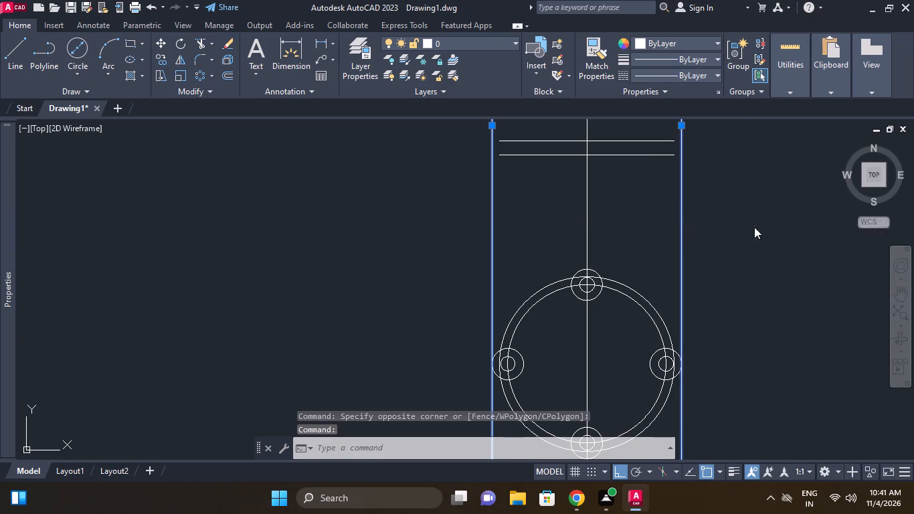
click(784, 239)
Extend the rectangle's top and bottom lines to meet its left edge.
middle_drag(452, 181, 496, 243)
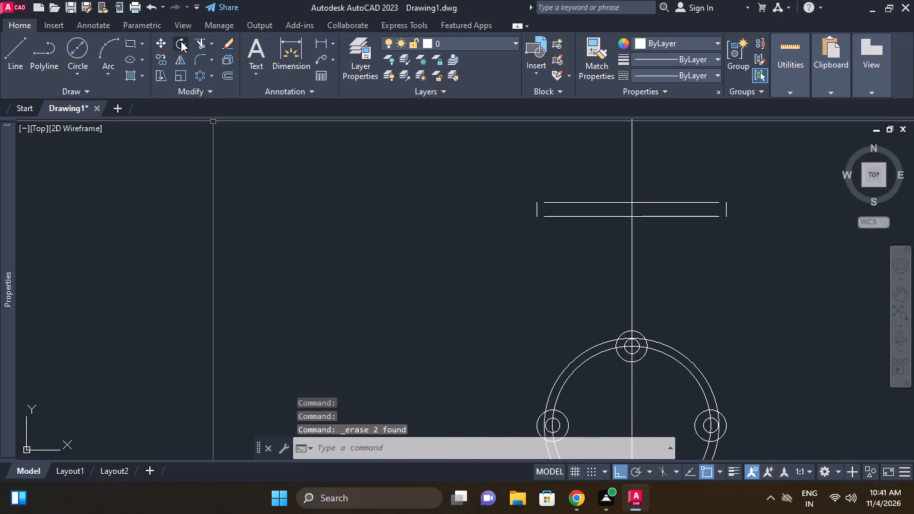
click(207, 44)
click(209, 39)
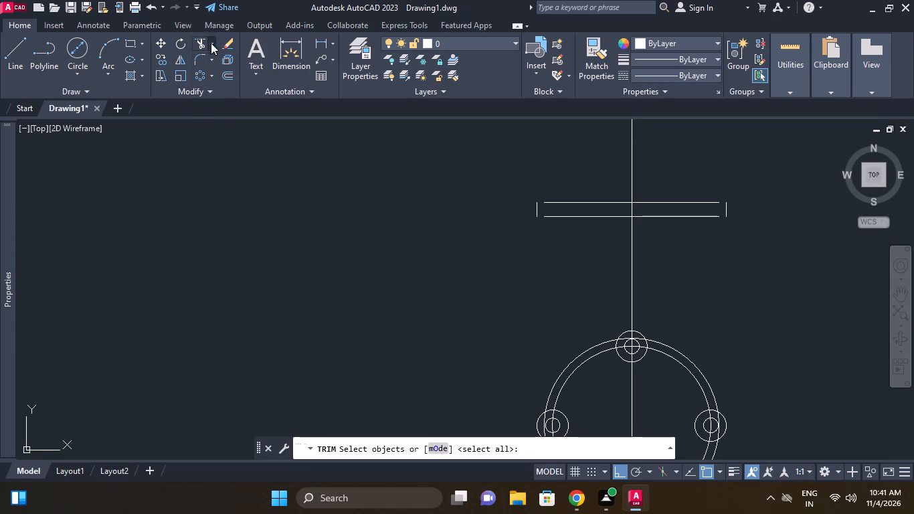
click(219, 86)
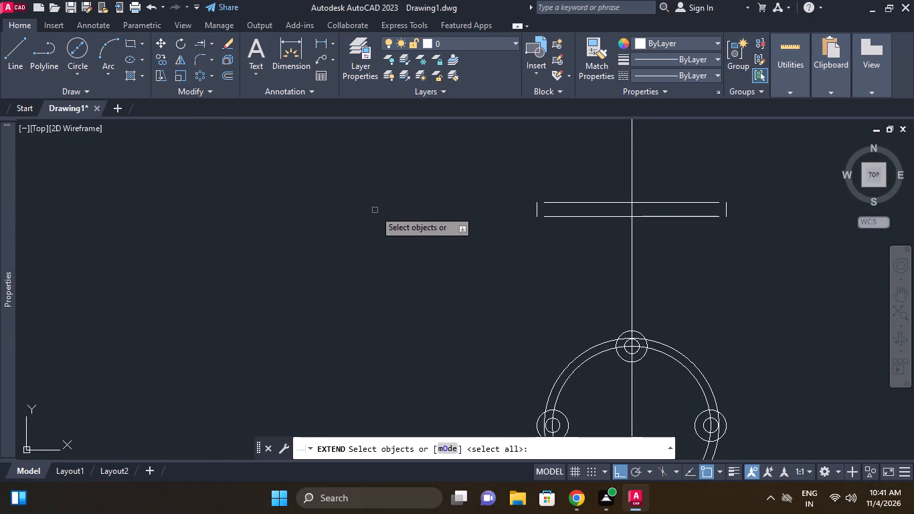
right_click(375, 210)
click(417, 214)
scroll(561, 212, up, 2)
click(544, 186)
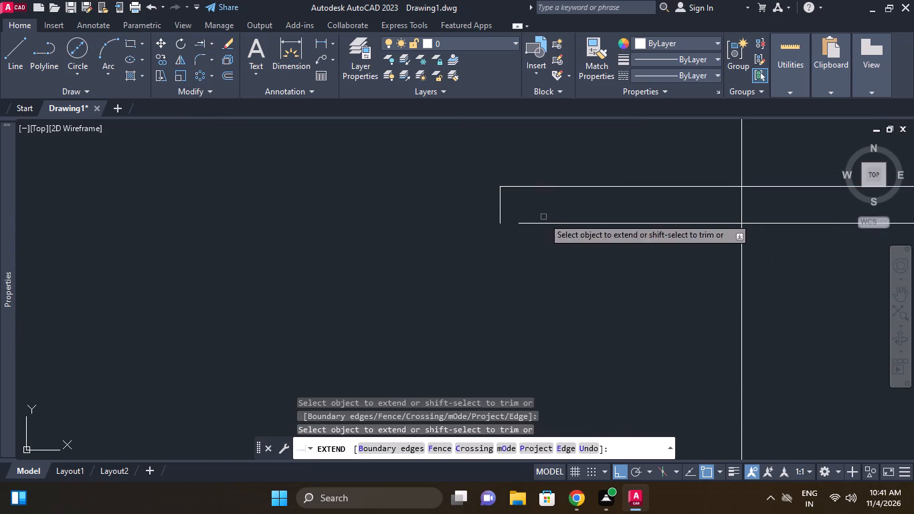
click(543, 219)
click(529, 229)
Extend the rectangle's top and bottom lines to meet its right edge.
middle_drag(516, 243, 288, 259)
click(744, 256)
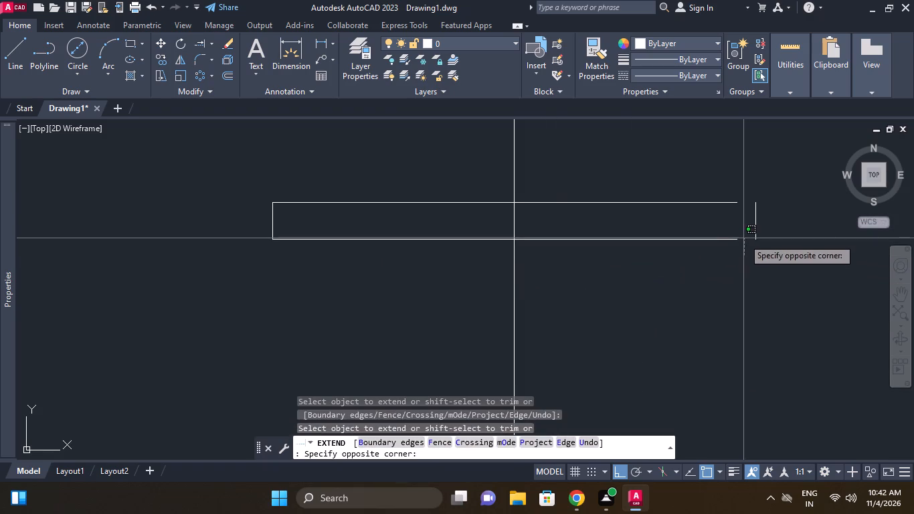
click(722, 237)
click(739, 216)
click(728, 192)
right_click(749, 161)
click(786, 167)
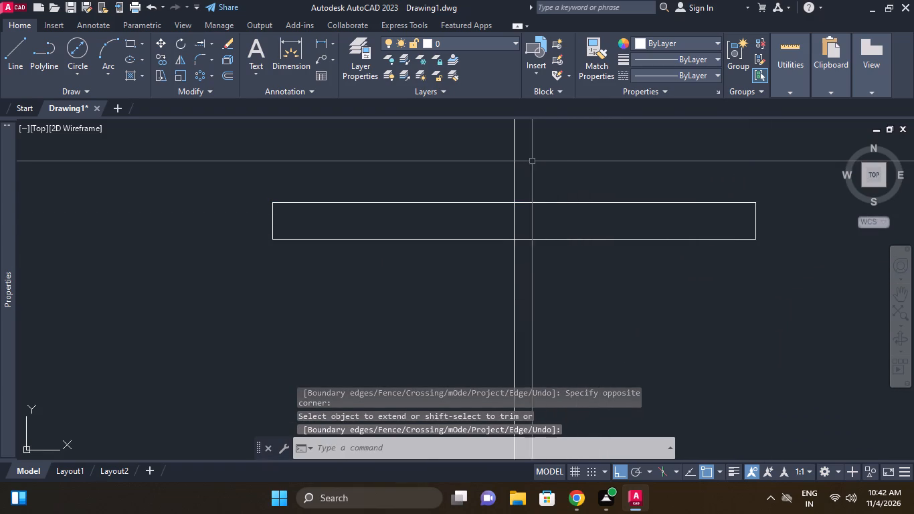
Measure the length of the rectangle's top edge with a linear dimension, without placing it.
scroll(525, 161, down, 1)
middle_drag(519, 161, 296, 149)
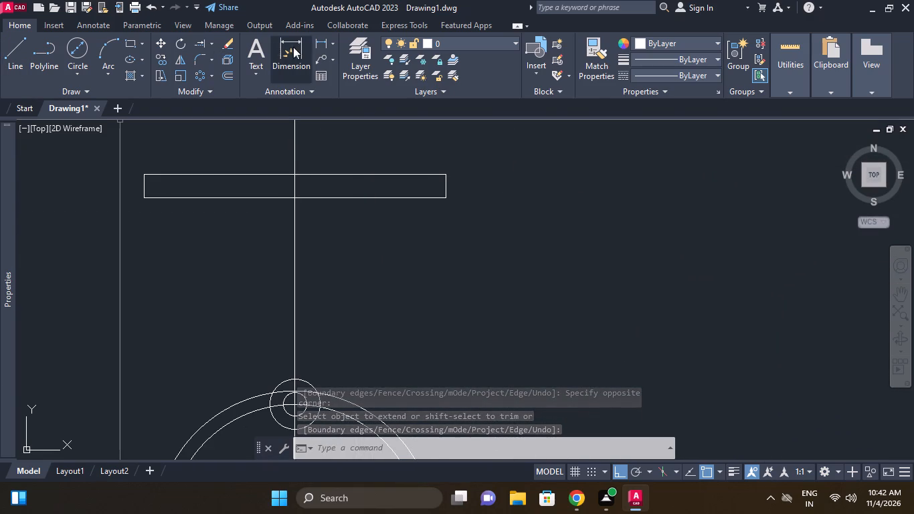
click(314, 41)
right_click(349, 124)
click(361, 171)
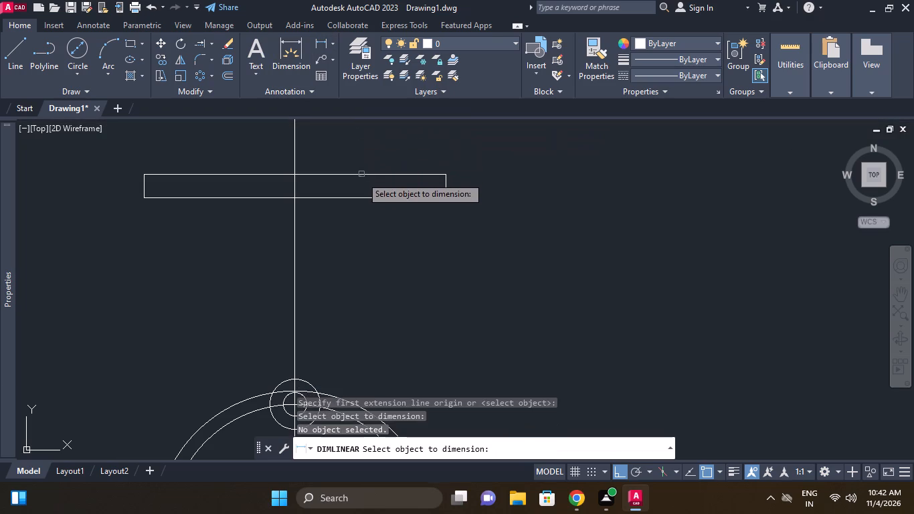
click(361, 177)
click(352, 173)
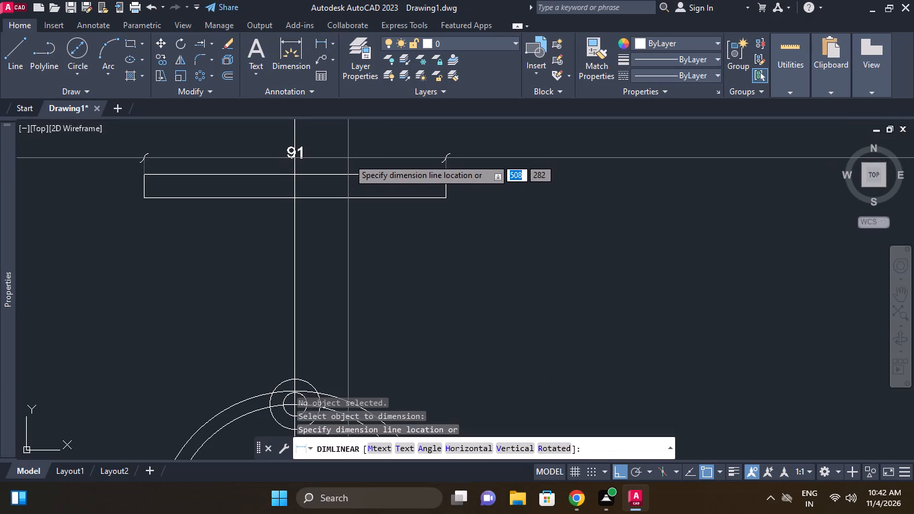
right_click(351, 149)
click(399, 157)
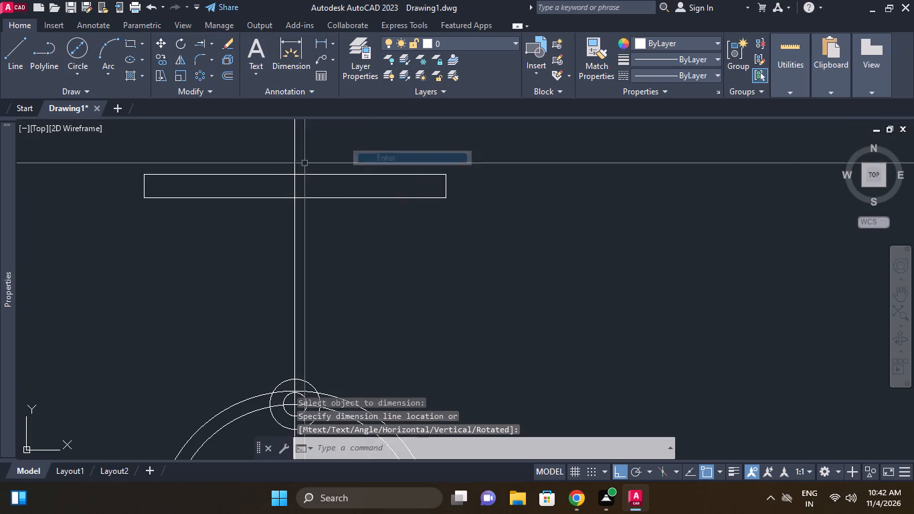
Offset the vertical centre line by 76/2 to both sides, through the centres of the left and right holes.
scroll(320, 176, down, 2)
middle_drag(325, 178, 395, 181)
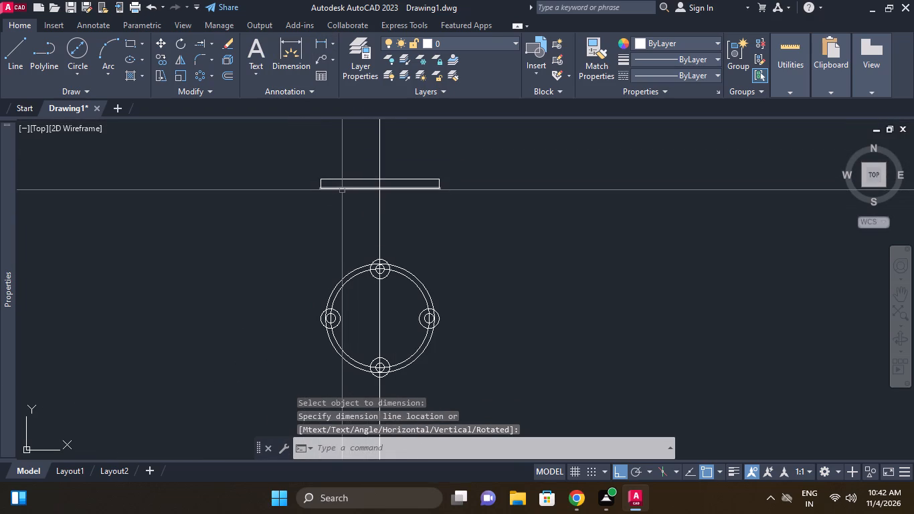
click(221, 77)
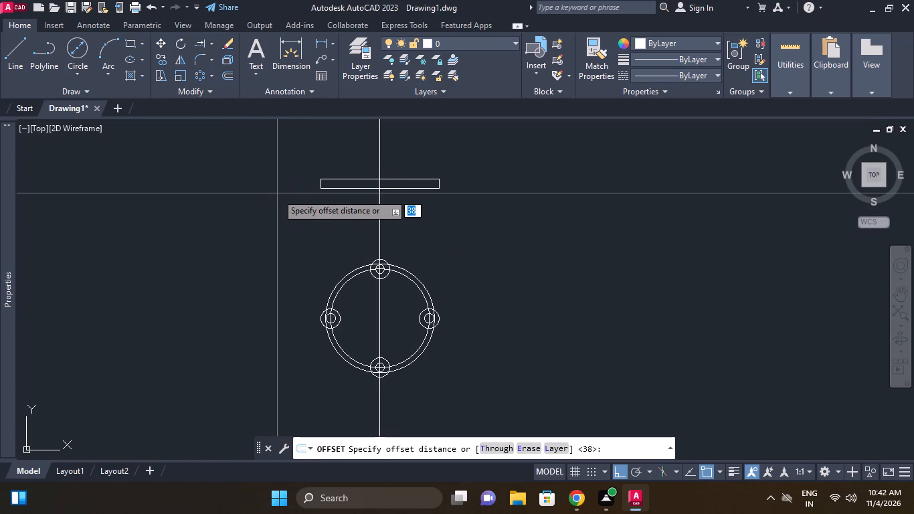
key(7)
key(6)
key(slash)
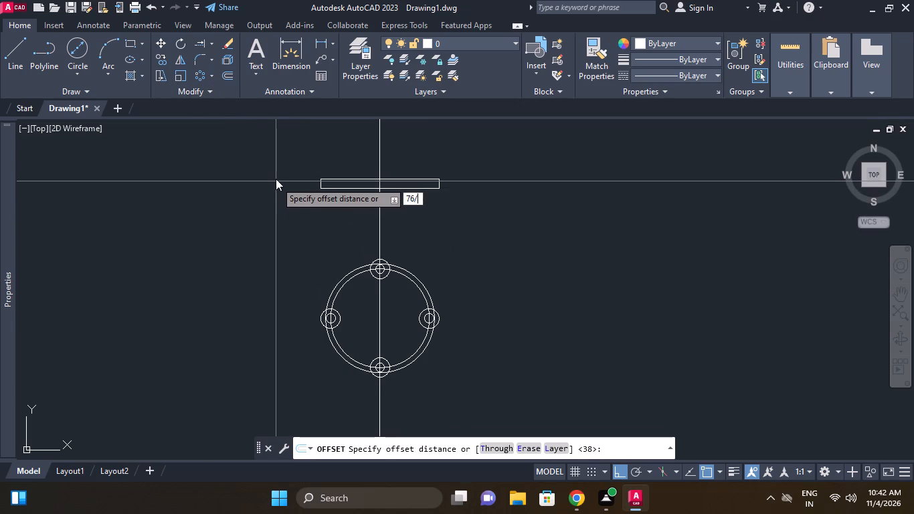
key(2)
key(Return)
click(379, 214)
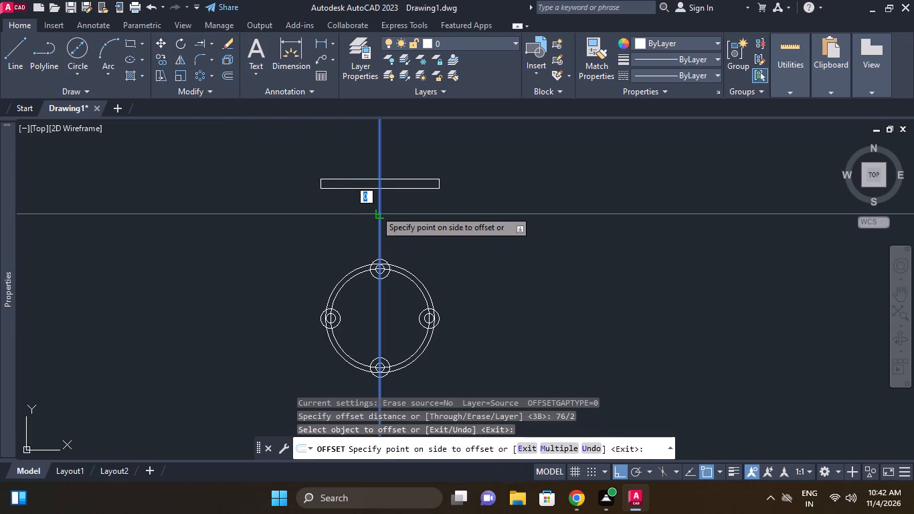
click(375, 210)
click(379, 208)
click(427, 207)
scroll(421, 309, up, 4)
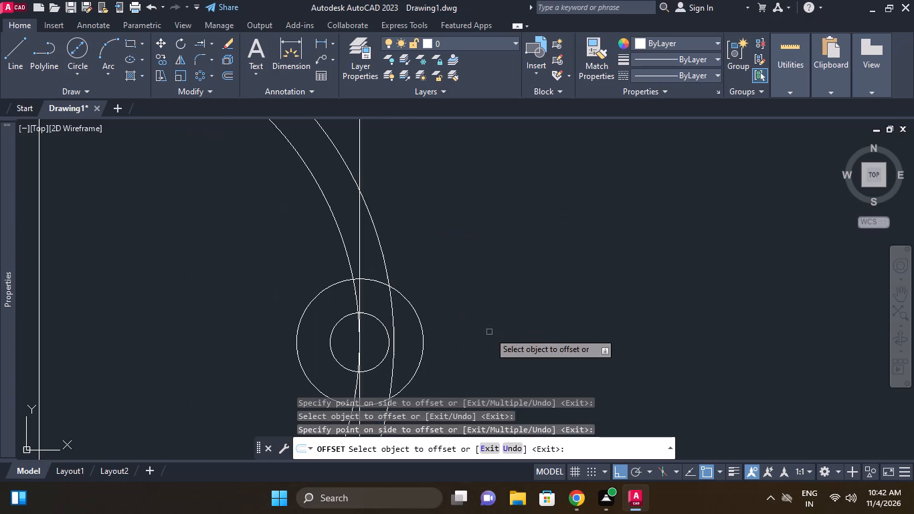
scroll(489, 332, up, 1)
middle_drag(489, 332, 504, 323)
scroll(449, 274, down, 4)
right_click(467, 224)
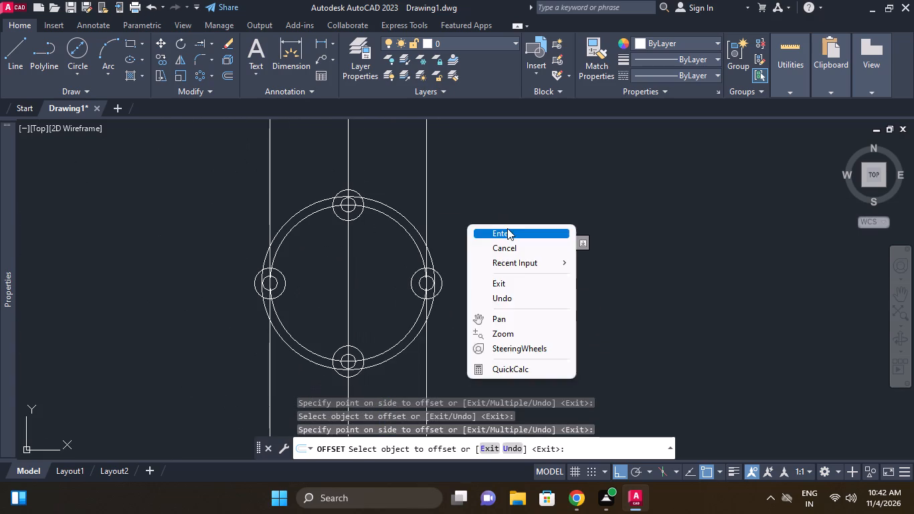
click(508, 230)
Offset the left hole's vertical centre line by 7/2 to both sides.
middle_drag(316, 143, 353, 288)
middle_drag(306, 219, 313, 151)
middle_click(324, 217)
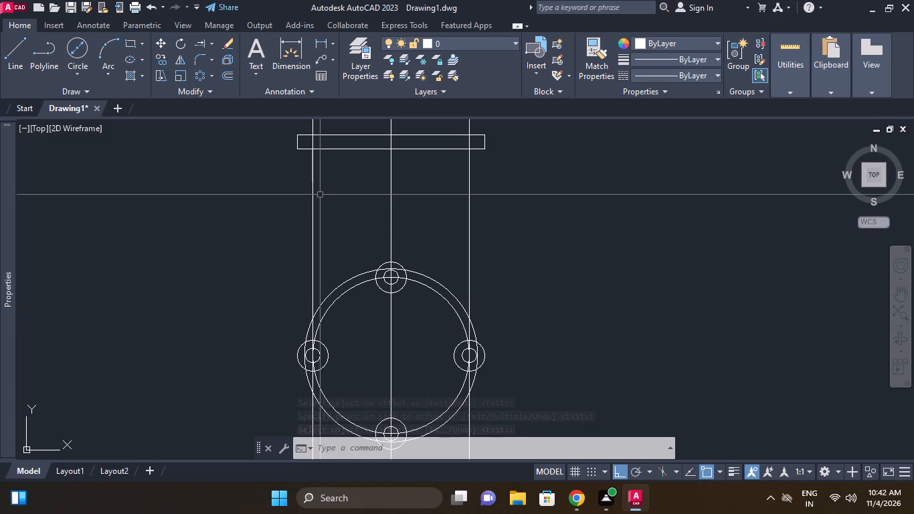
middle_drag(308, 153, 310, 190)
scroll(310, 190, up, 1)
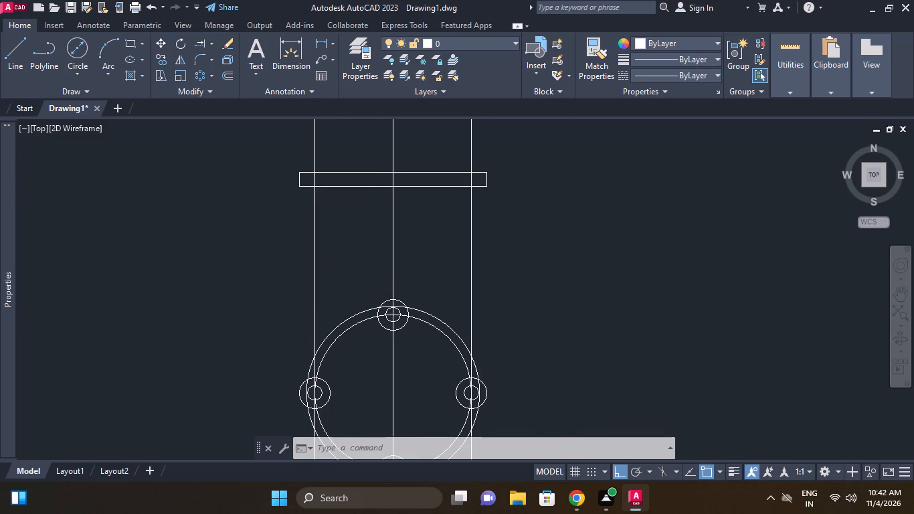
click(230, 76)
key(7)
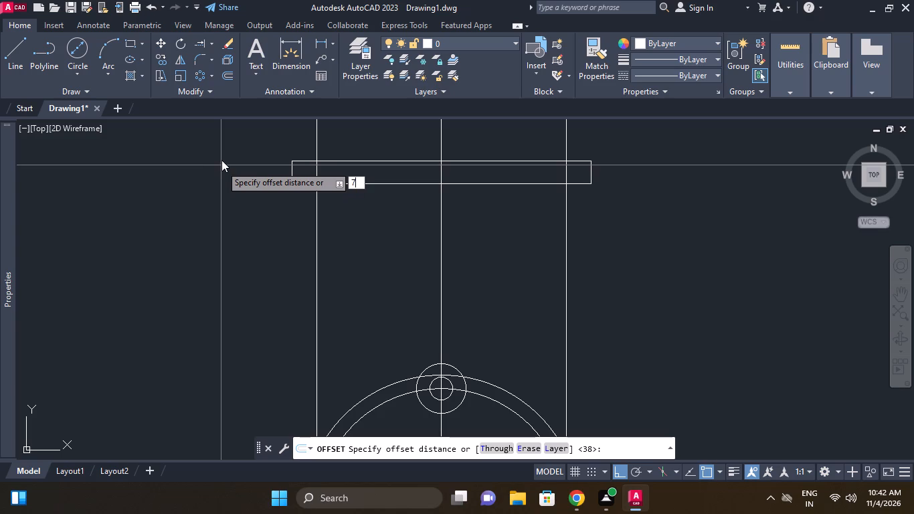
key(slash)
key(2)
key(Return)
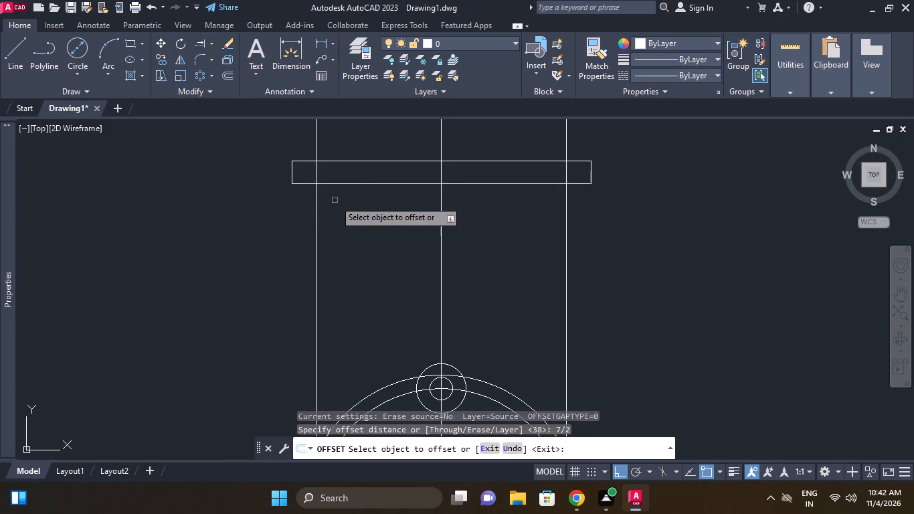
click(314, 202)
click(310, 198)
click(318, 203)
click(382, 197)
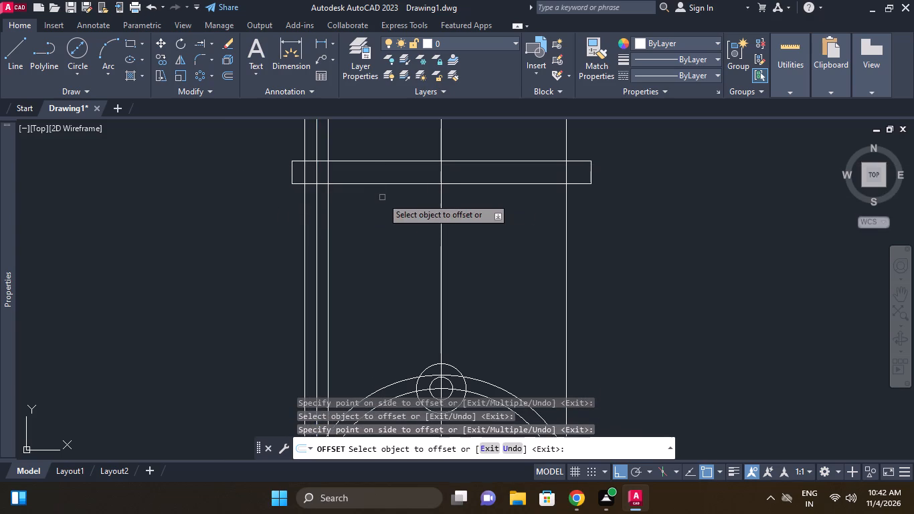
Offset the right hole's vertical centre line by 7/2 to both sides.
click(565, 195)
click(559, 197)
click(569, 197)
click(632, 197)
right_click(644, 165)
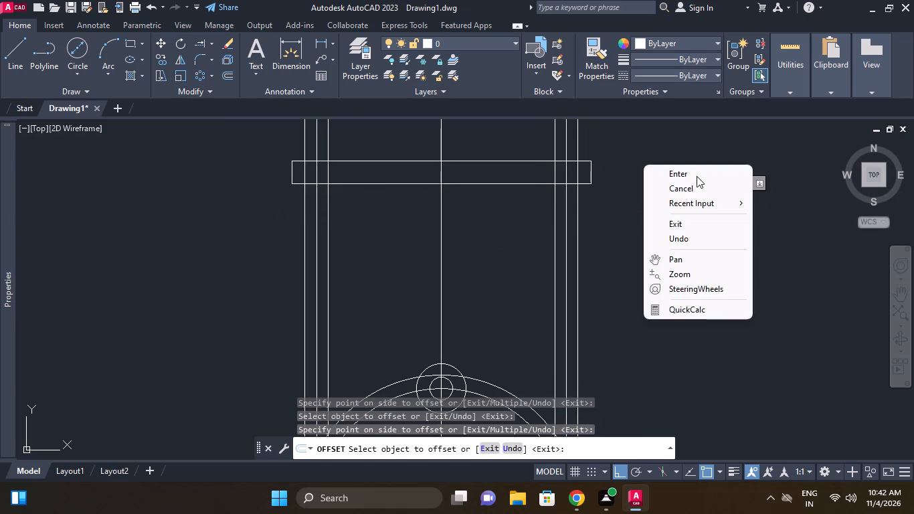
click(697, 176)
Trim the left hole's three vertical lines above the rectangle and between the rectangle and the plan circles.
scroll(521, 164, down, 1)
middle_click(521, 164)
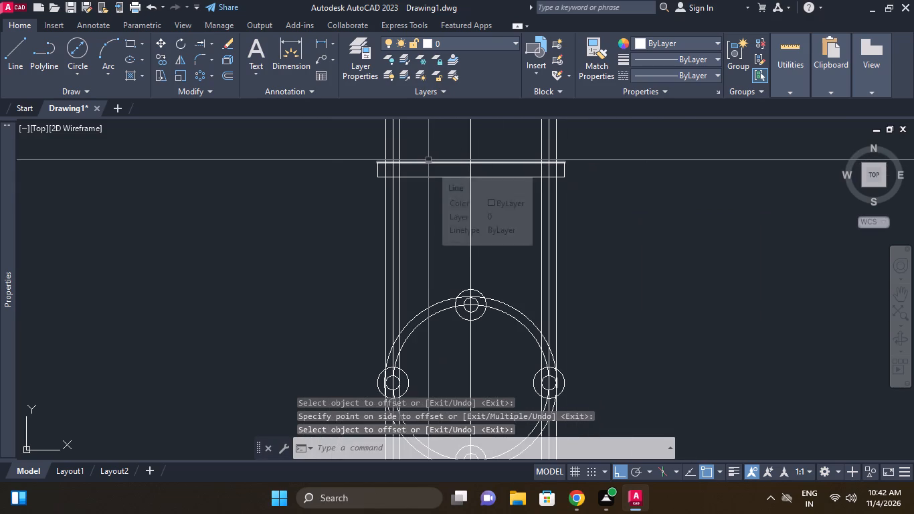
middle_drag(428, 160, 426, 167)
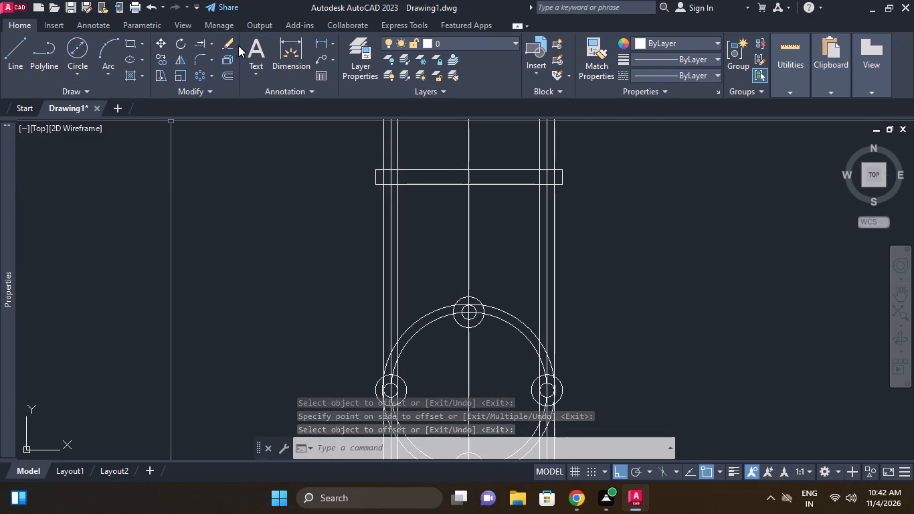
click(208, 37)
click(218, 68)
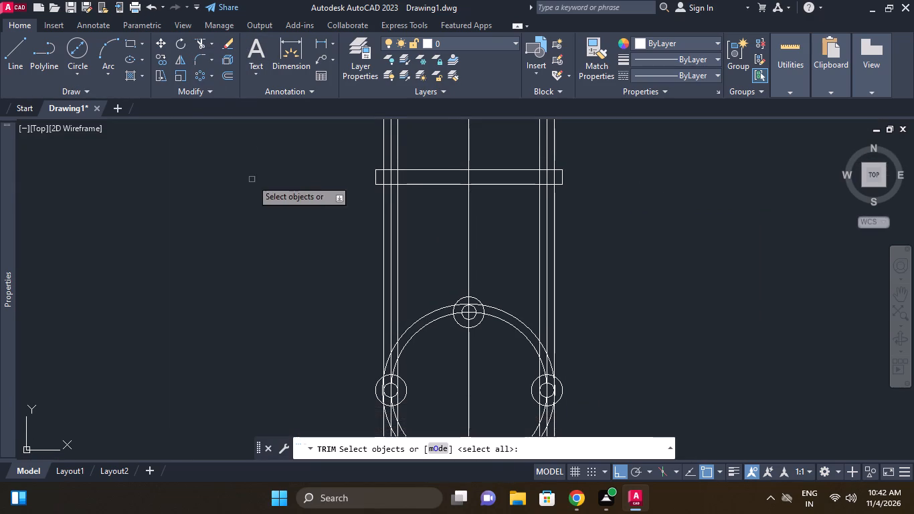
right_click(252, 179)
click(302, 190)
click(409, 215)
click(371, 203)
click(402, 151)
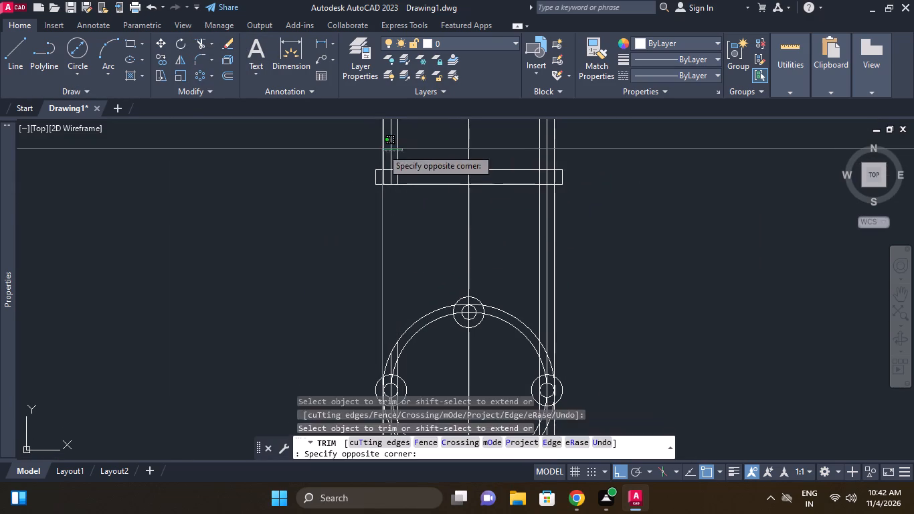
click(382, 149)
Trim the right hole's three vertical lines above the rectangle and between the rectangle and the plan circles.
click(562, 159)
click(548, 157)
click(527, 157)
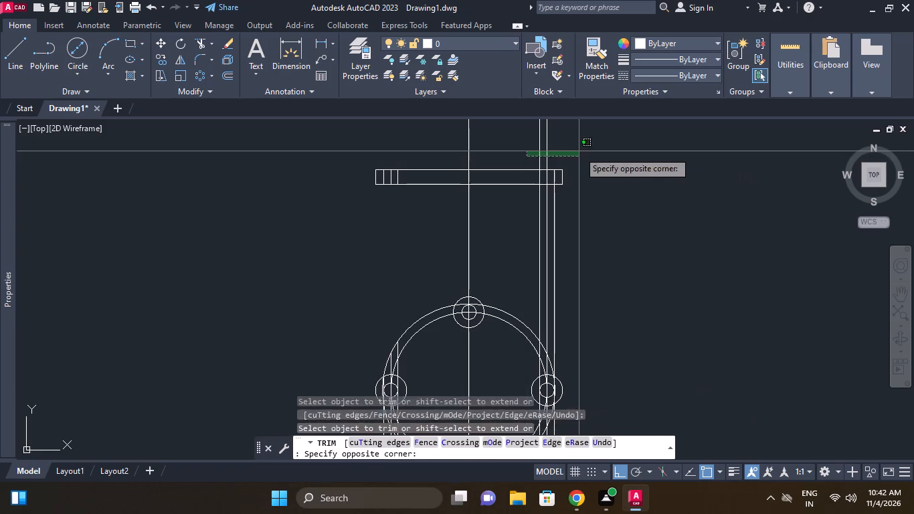
click(579, 151)
click(575, 221)
click(523, 209)
right_click(620, 185)
click(632, 191)
scroll(632, 190, down, 3)
middle_drag(629, 186, 619, 153)
scroll(610, 153, up, 1)
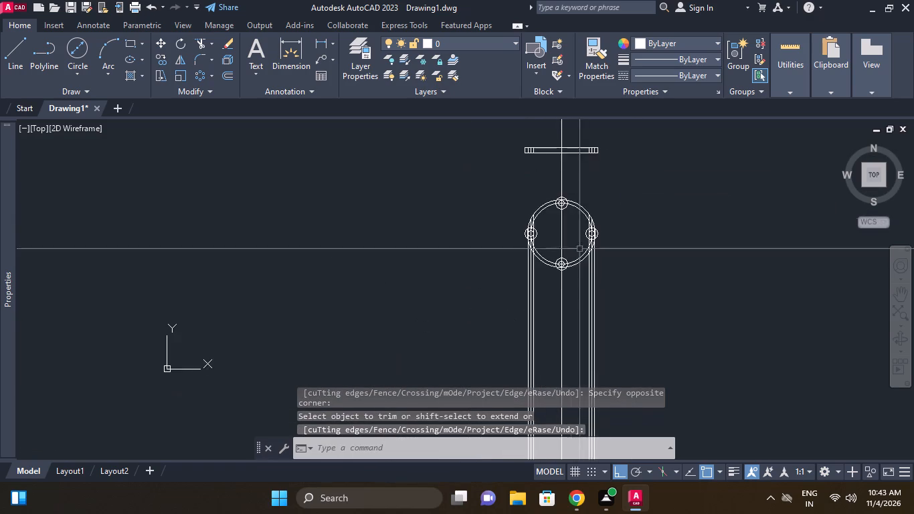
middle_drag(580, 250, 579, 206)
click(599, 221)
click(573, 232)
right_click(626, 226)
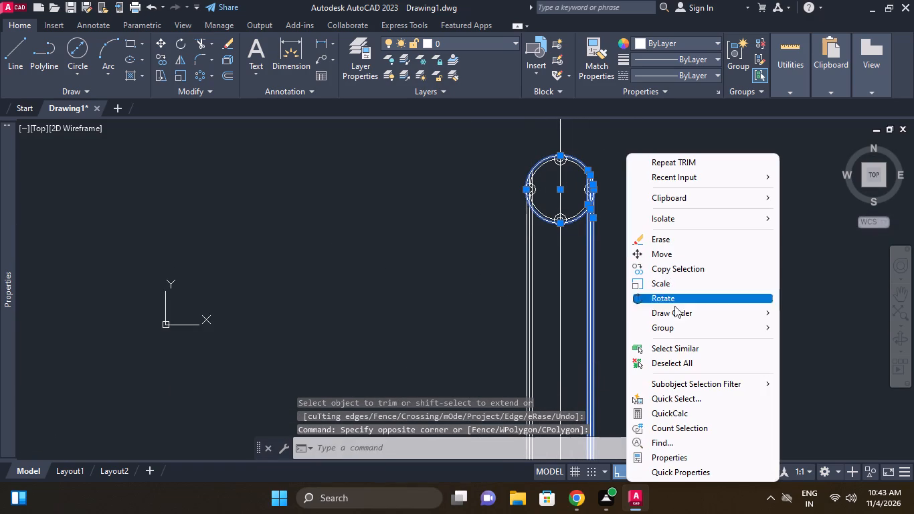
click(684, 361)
Erase the leftover vertical projection lines of the left and right holes running below the circular plan.
drag(602, 265, 596, 260)
click(573, 248)
click(532, 247)
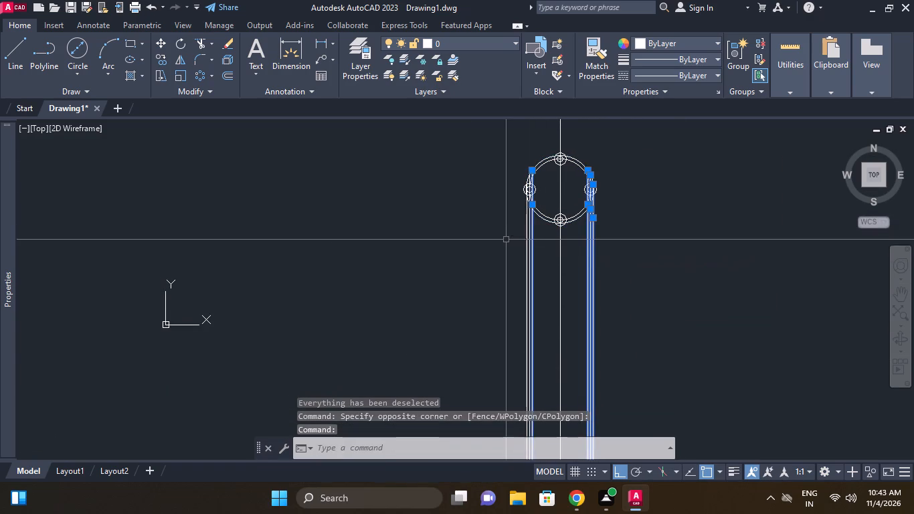
scroll(555, 239, up, 2)
drag(555, 240, 537, 240)
click(449, 241)
right_click(449, 241)
click(468, 240)
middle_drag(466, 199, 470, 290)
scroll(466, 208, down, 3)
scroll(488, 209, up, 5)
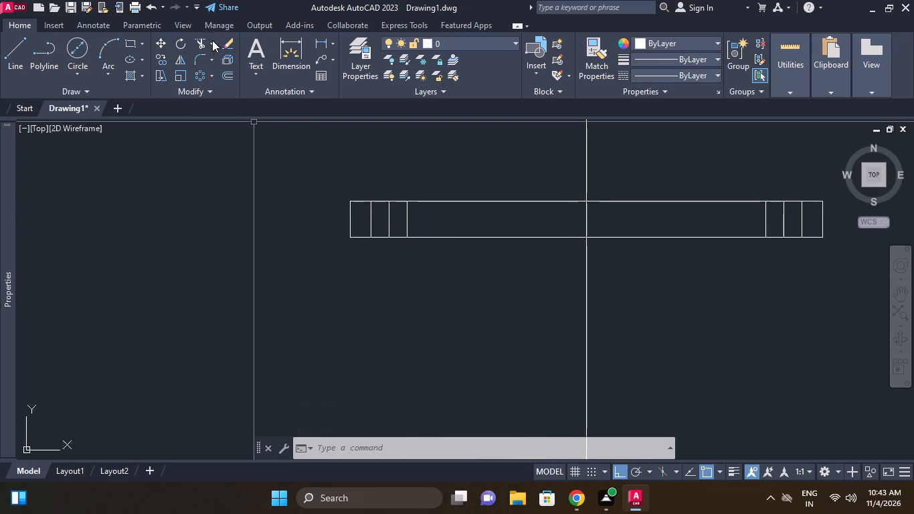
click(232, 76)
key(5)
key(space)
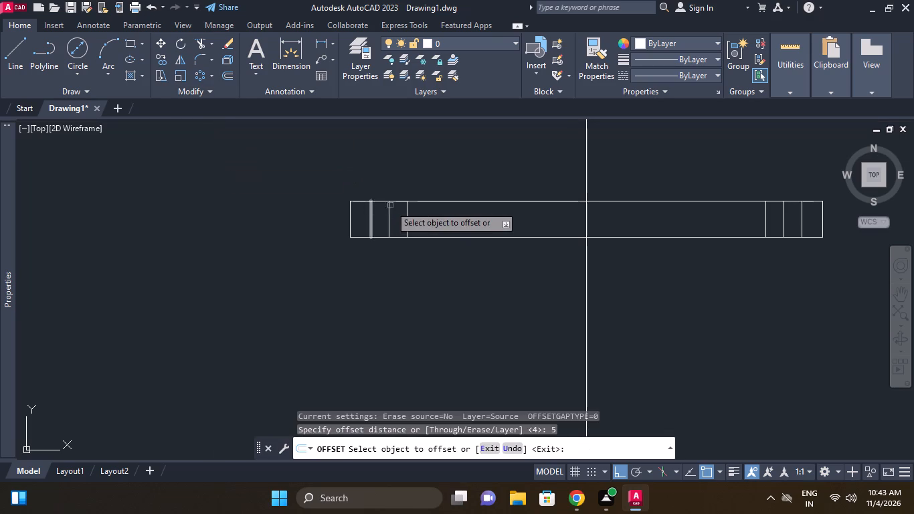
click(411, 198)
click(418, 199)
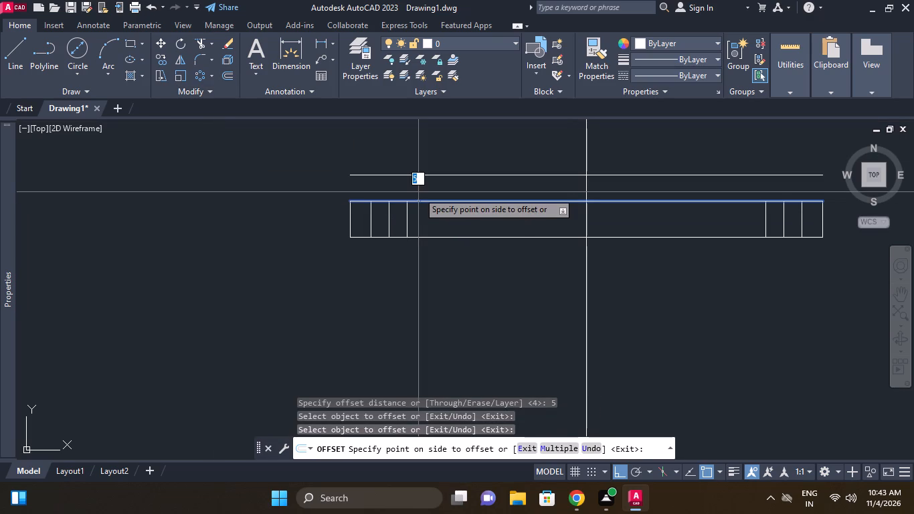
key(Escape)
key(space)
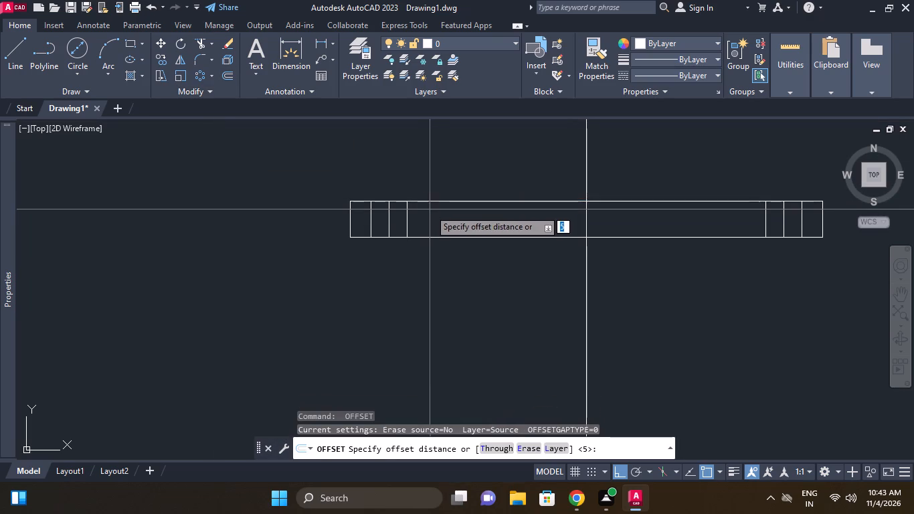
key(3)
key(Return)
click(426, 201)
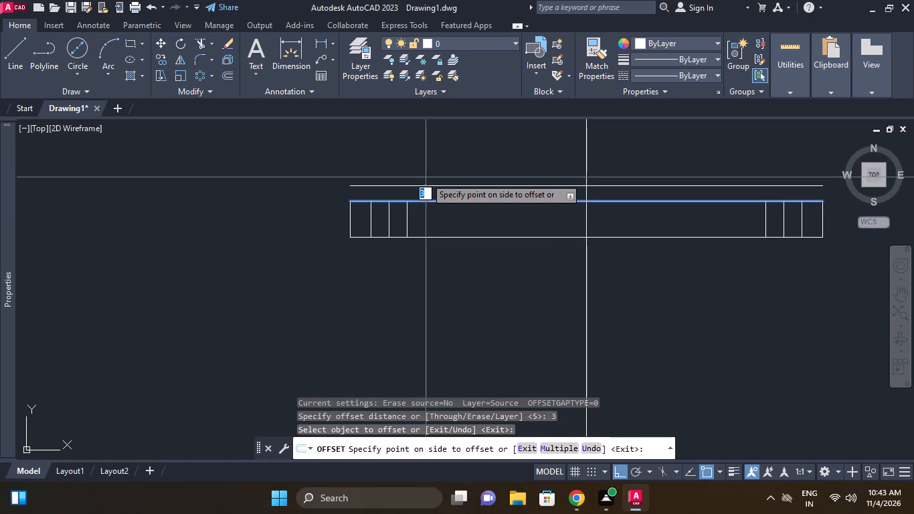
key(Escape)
Offset the front view rectangle's top and bottom edges outward by 2.
text(o 2)
key(Return)
click(428, 197)
click(428, 199)
click(427, 183)
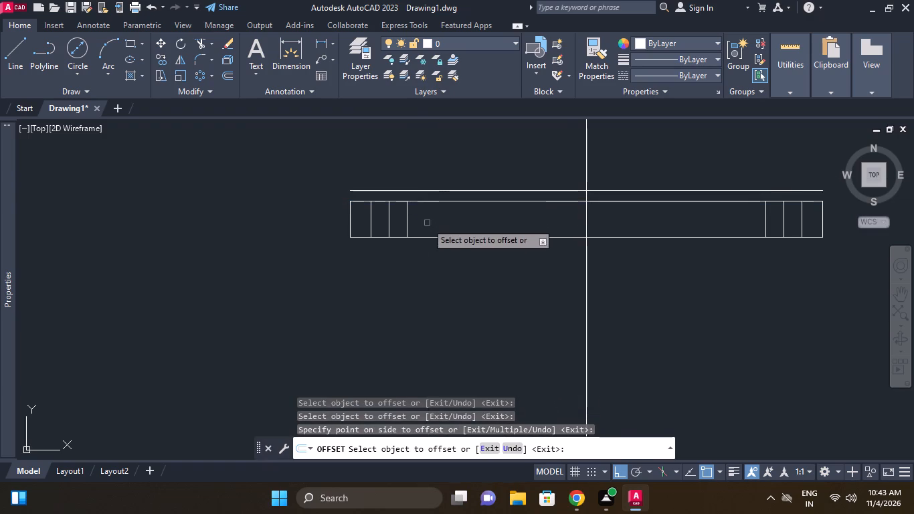
click(428, 236)
click(419, 257)
right_click(465, 160)
click(504, 171)
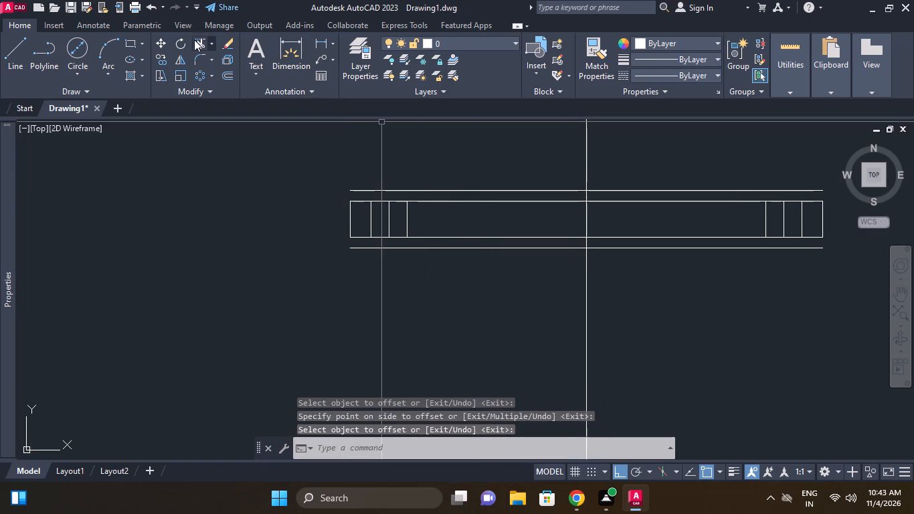
Extend the left hole's centre line in the front view to the offset lines above and below the rectangle.
click(209, 39)
click(223, 92)
right_click(211, 179)
click(253, 187)
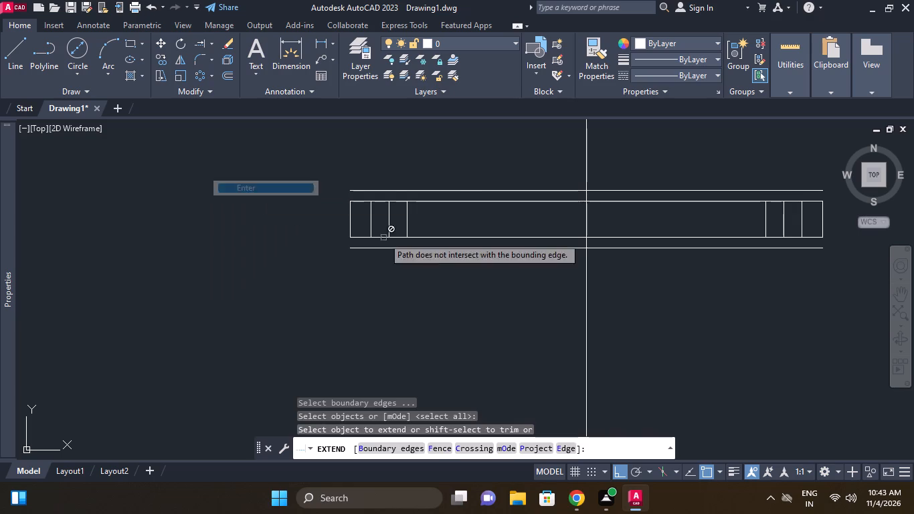
click(394, 211)
double_click(389, 218)
click(388, 222)
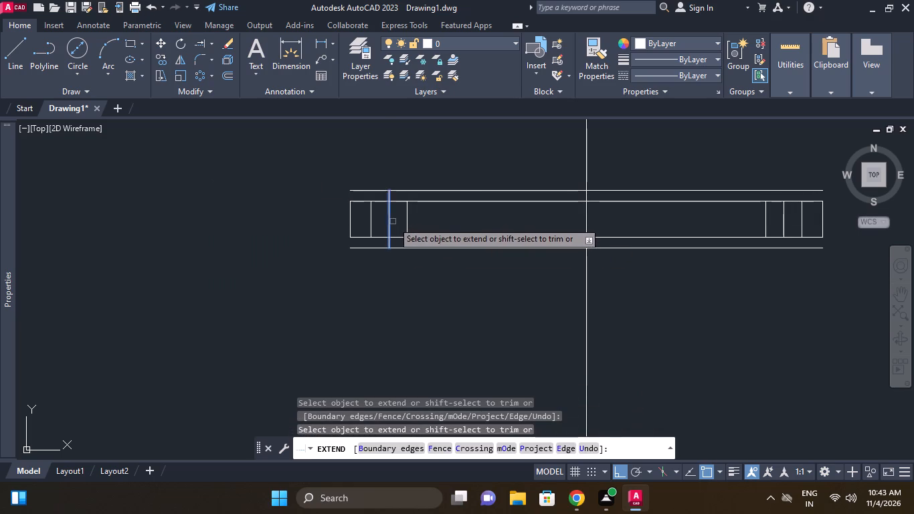
click(388, 218)
Extend the right hole's centre line in the front view to the offset lines above and below the rectangle.
middle_drag(397, 223, 236, 213)
scroll(691, 260, up, 1)
click(575, 187)
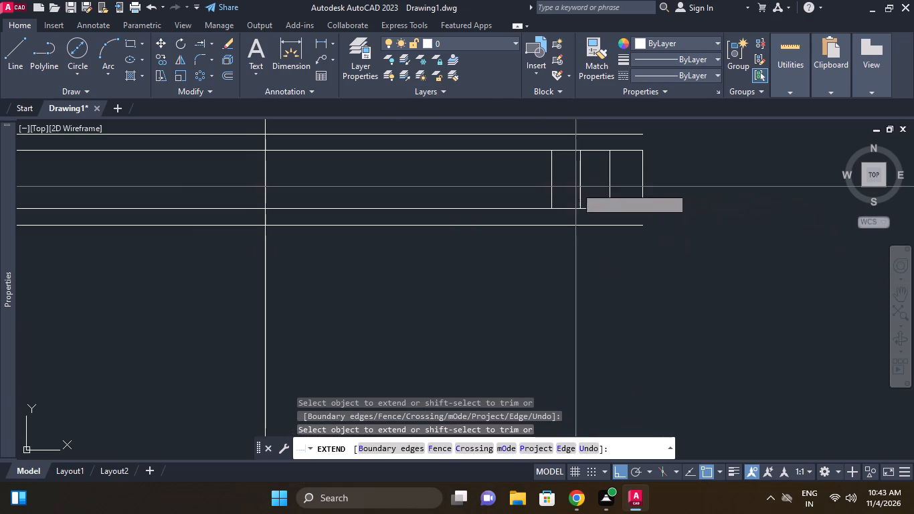
click(585, 187)
click(585, 170)
click(581, 163)
click(585, 159)
click(577, 161)
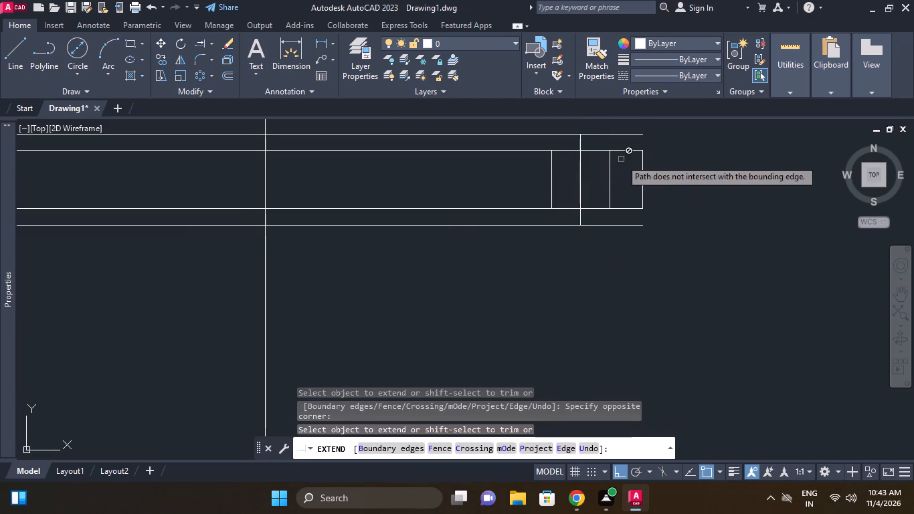
right_click(674, 155)
click(682, 159)
Erase the two horizontal offset lines above and below the front view rectangle.
drag(664, 215, 662, 222)
click(628, 227)
click(648, 140)
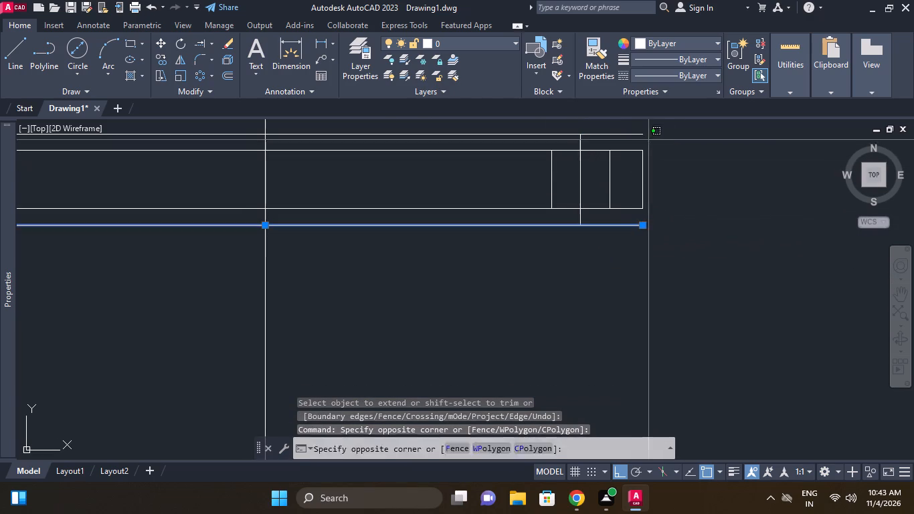
click(626, 122)
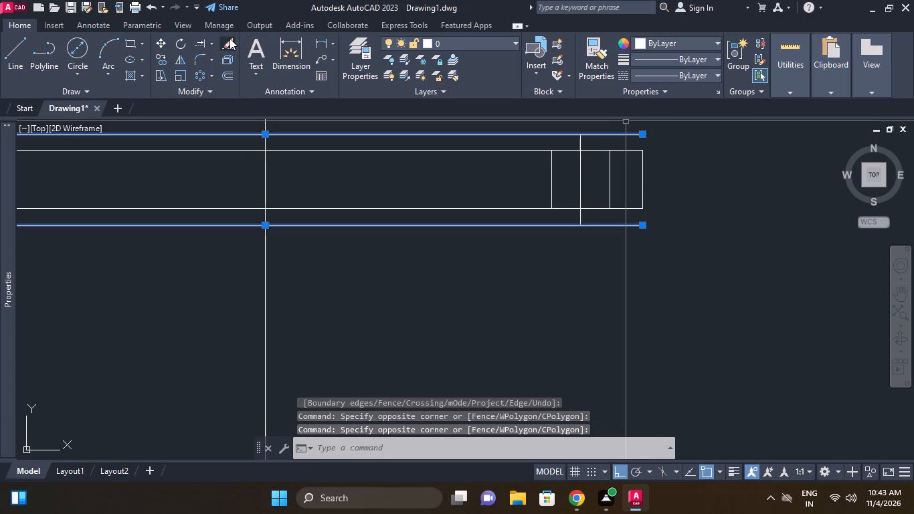
click(230, 38)
Set both hole centre lines in the front view to red with the CENTER linetype.
scroll(385, 180, down, 1)
middle_drag(390, 193, 454, 230)
drag(208, 287, 199, 285)
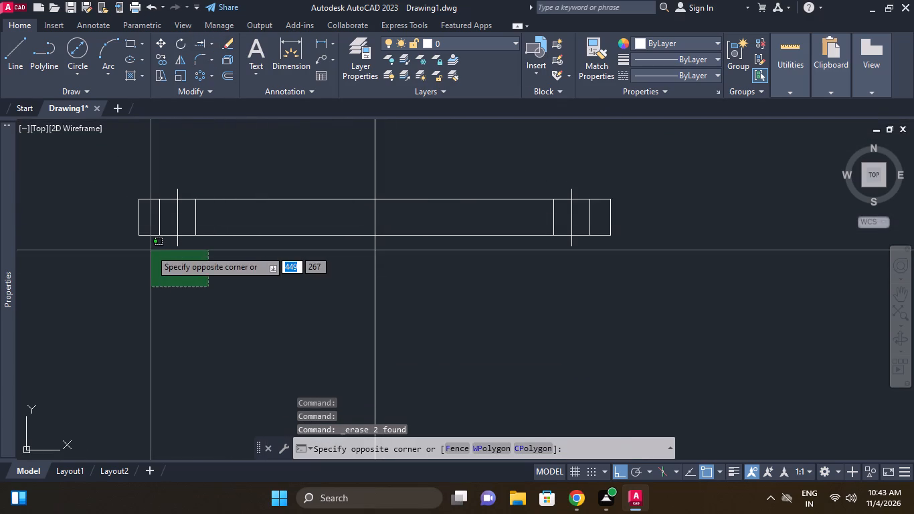
click(150, 244)
scroll(586, 282, up, 2)
click(587, 282)
click(535, 182)
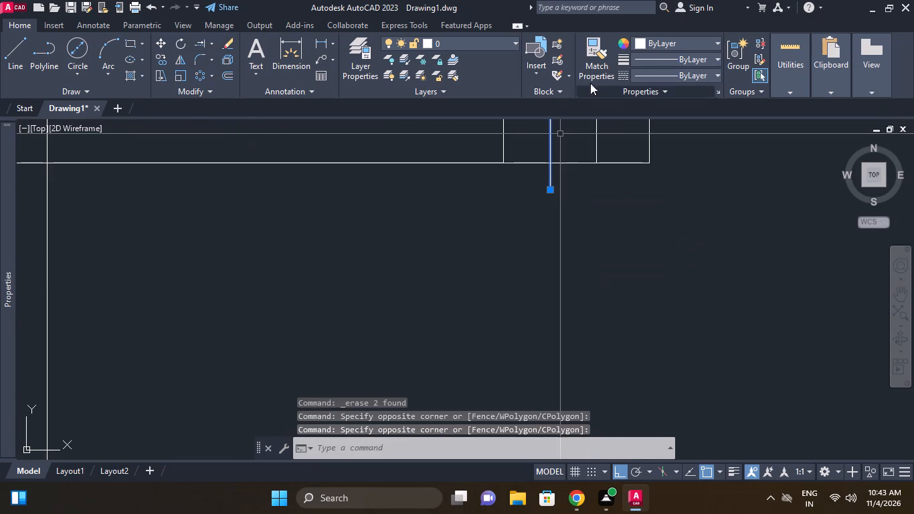
click(664, 44)
click(644, 176)
click(693, 68)
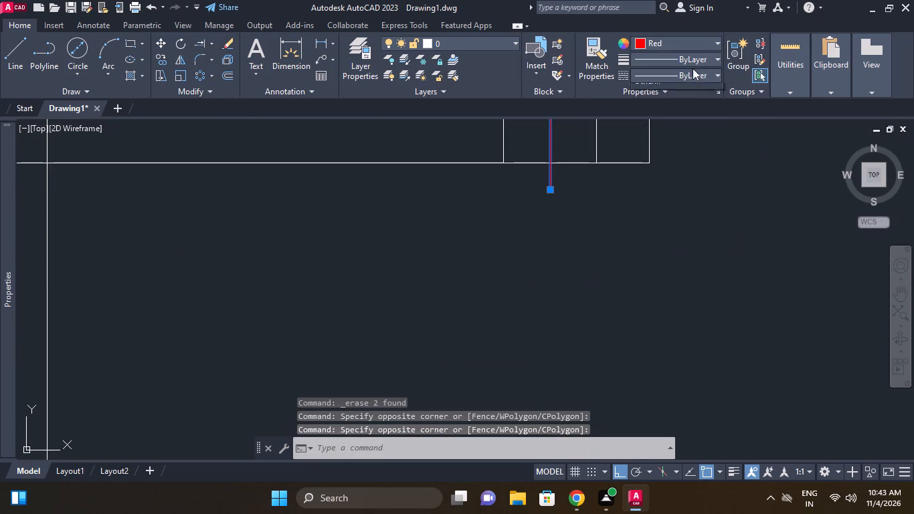
click(672, 122)
Set the linetype scale of the two hole centre lines to 3 and deselect them.
scroll(480, 228, down, 2)
middle_drag(521, 288, 551, 311)
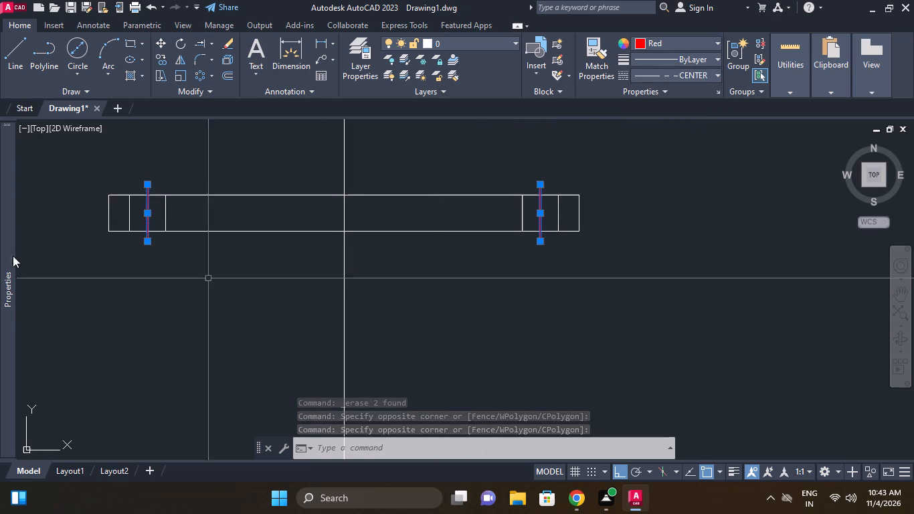
click(136, 203)
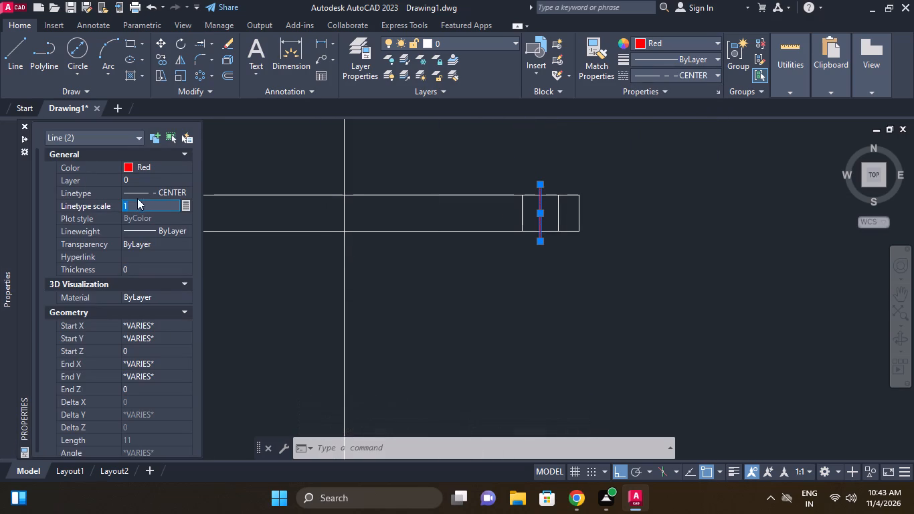
key(3)
key(Return)
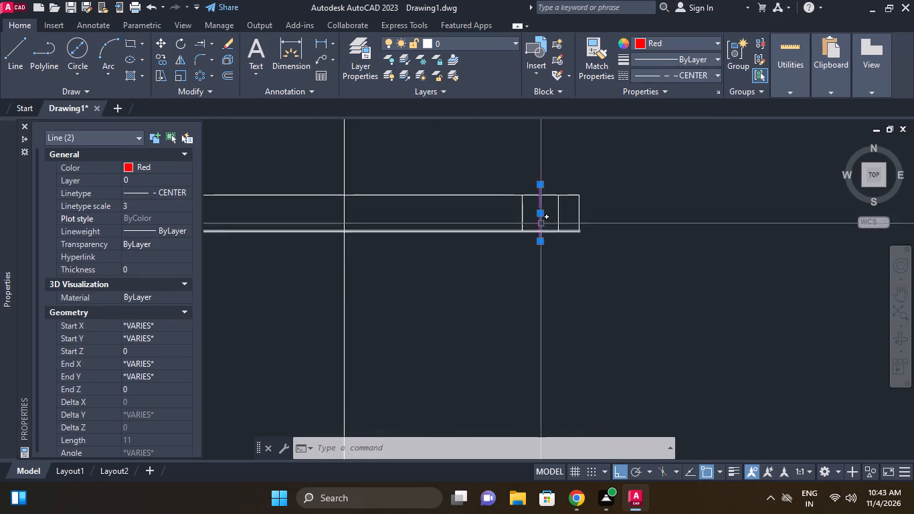
scroll(541, 224, up, 2)
right_click(607, 215)
click(671, 363)
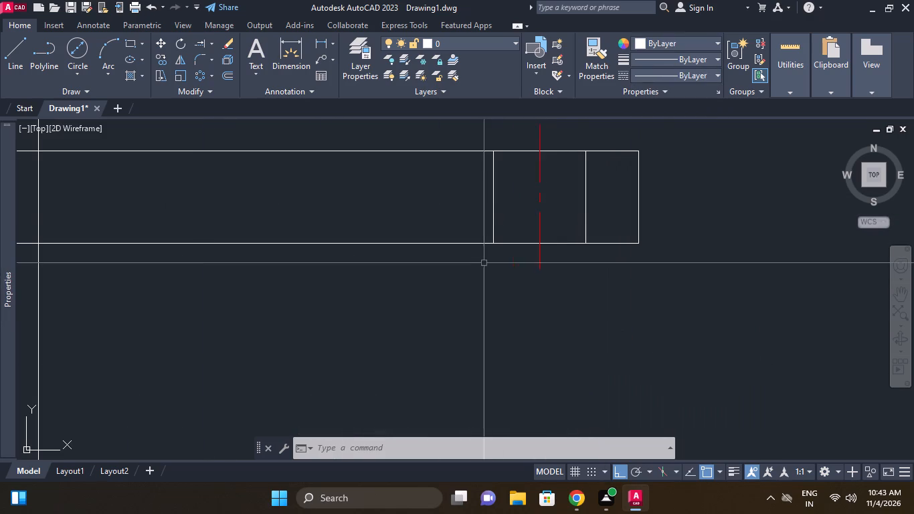
scroll(484, 263, down, 2)
middle_drag(484, 263, 656, 325)
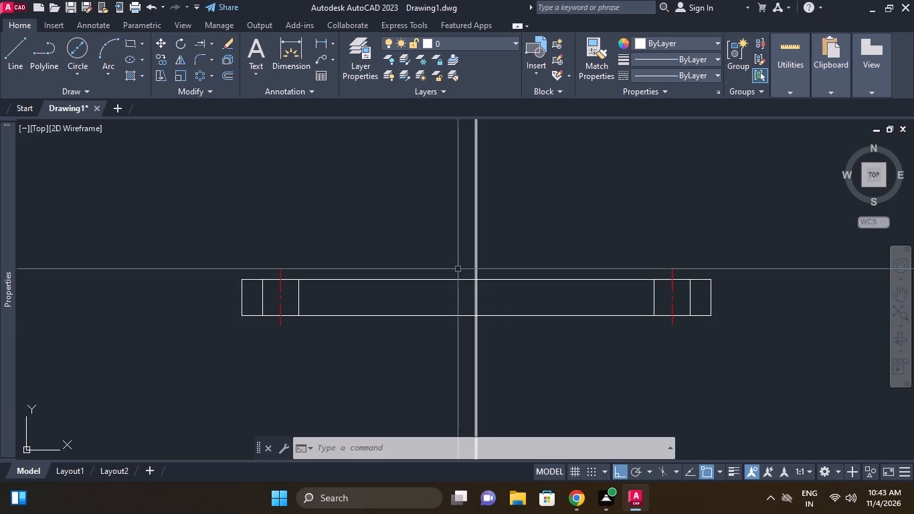
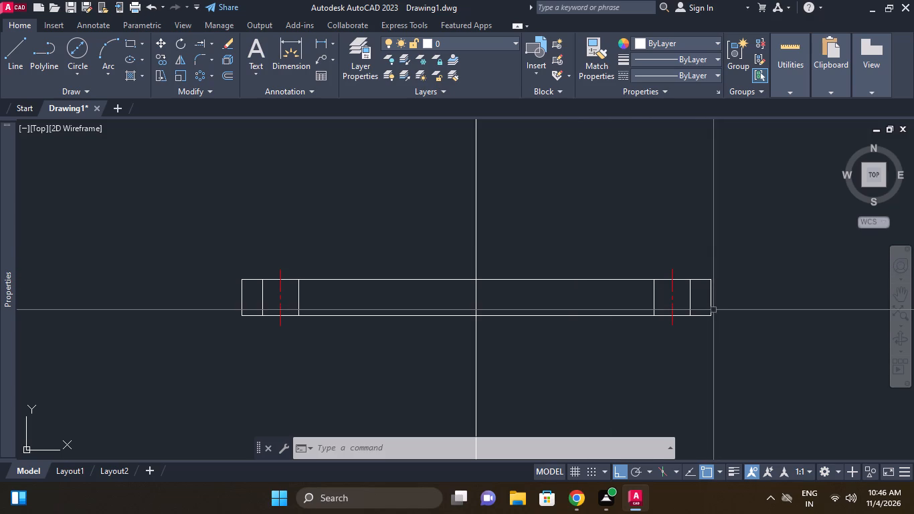
Offset the front view's vertical centre line by 48/2 to both sides.
scroll(727, 317, down, 1)
middle_drag(596, 323, 604, 309)
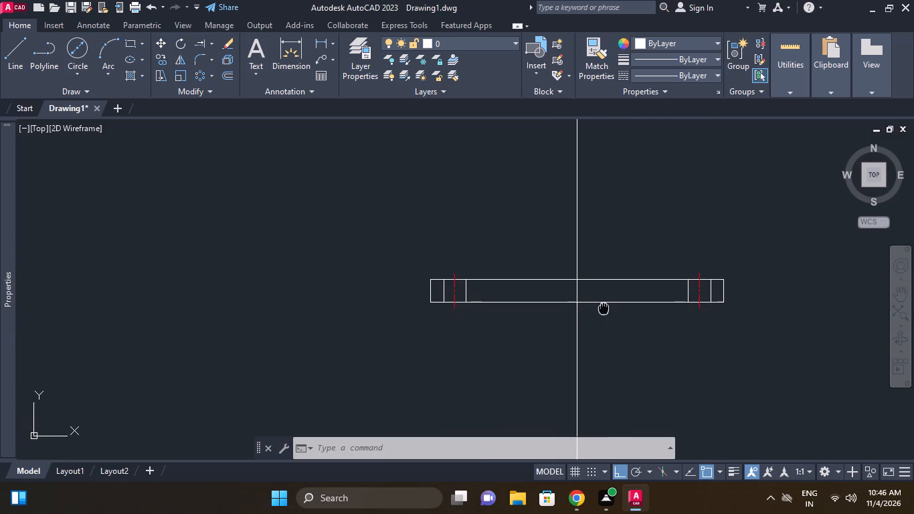
middle_drag(604, 309, 608, 304)
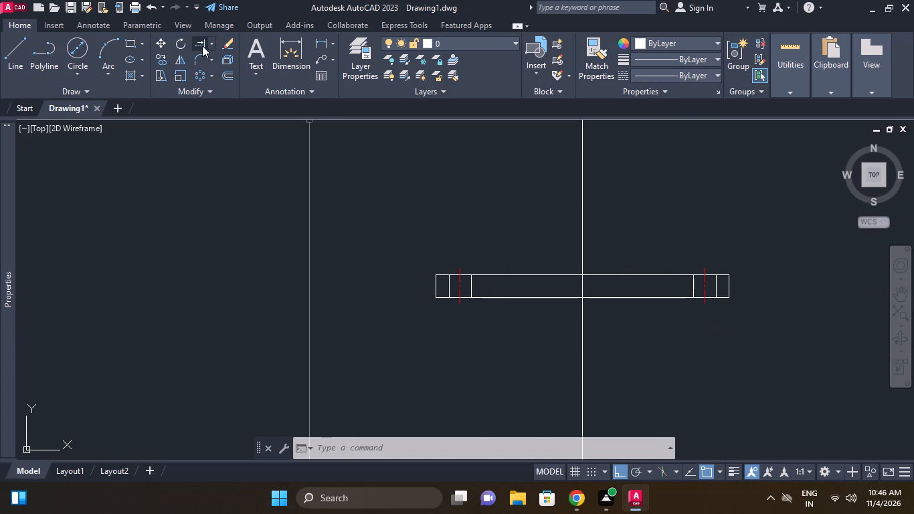
click(225, 74)
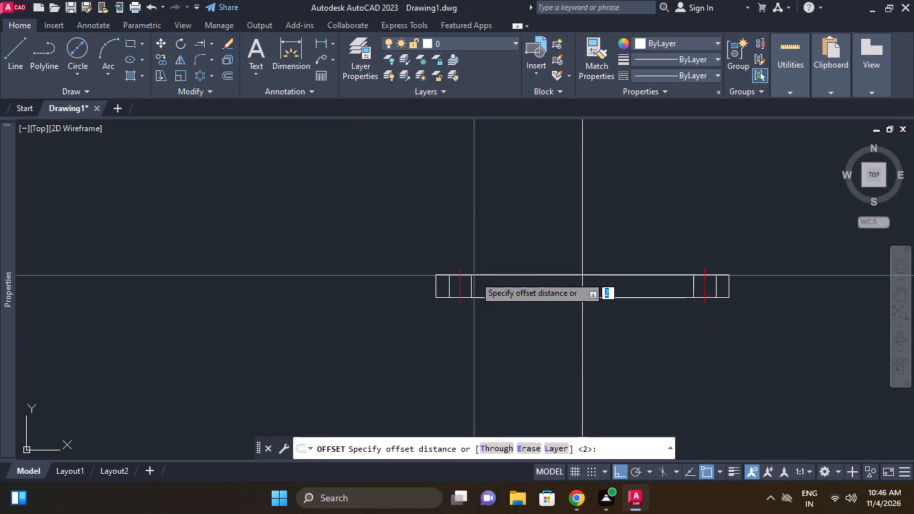
text(48/2)
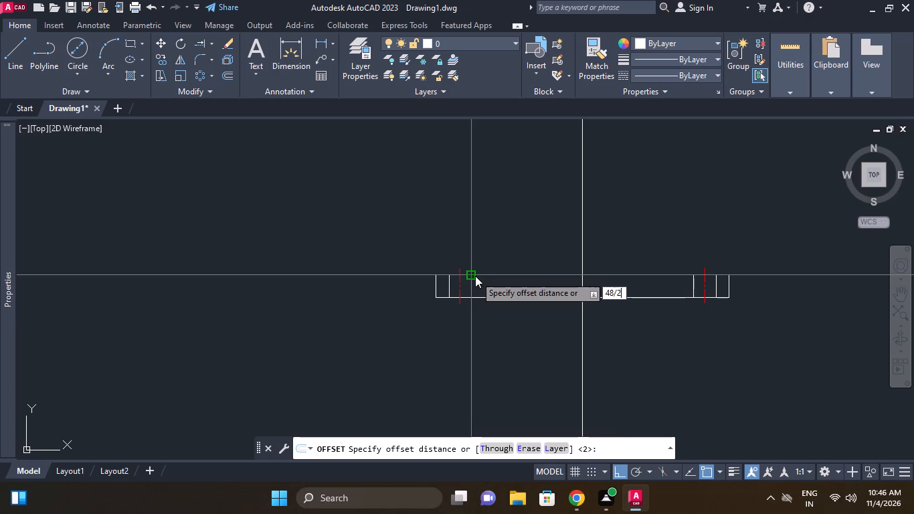
key(Return)
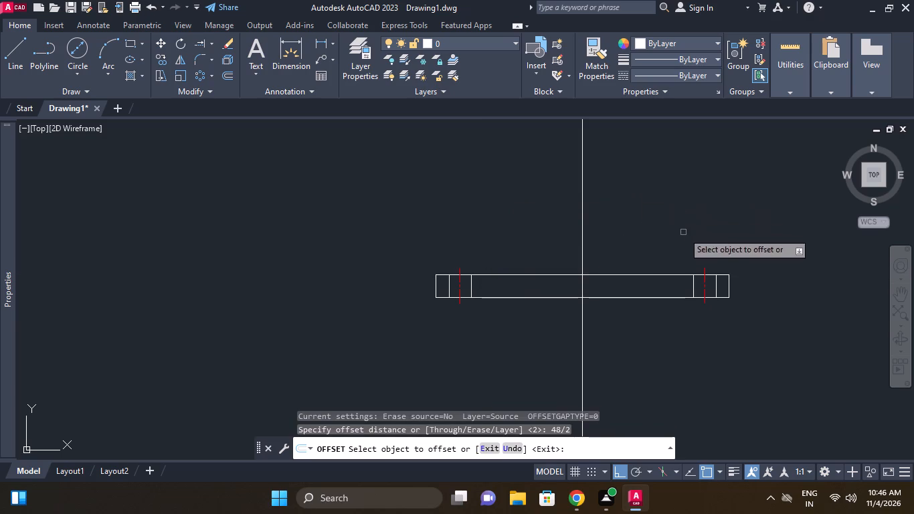
click(585, 193)
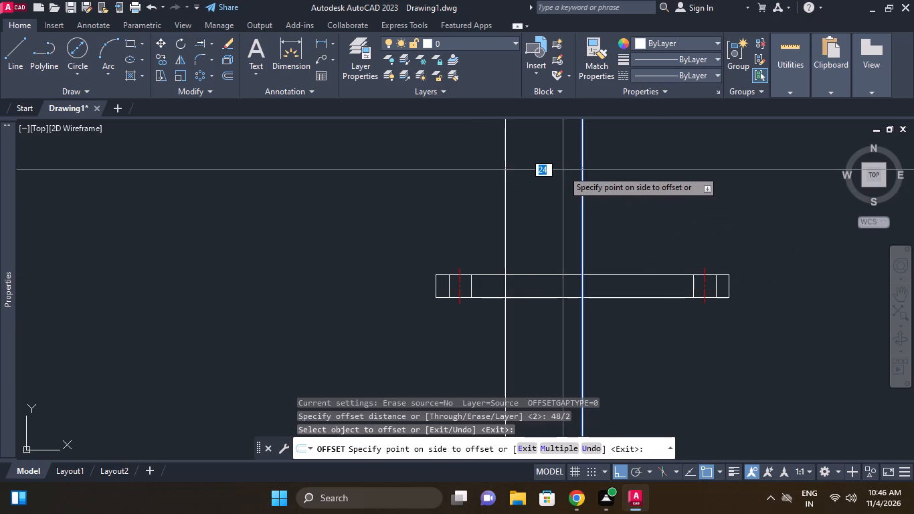
click(563, 170)
click(579, 182)
click(583, 181)
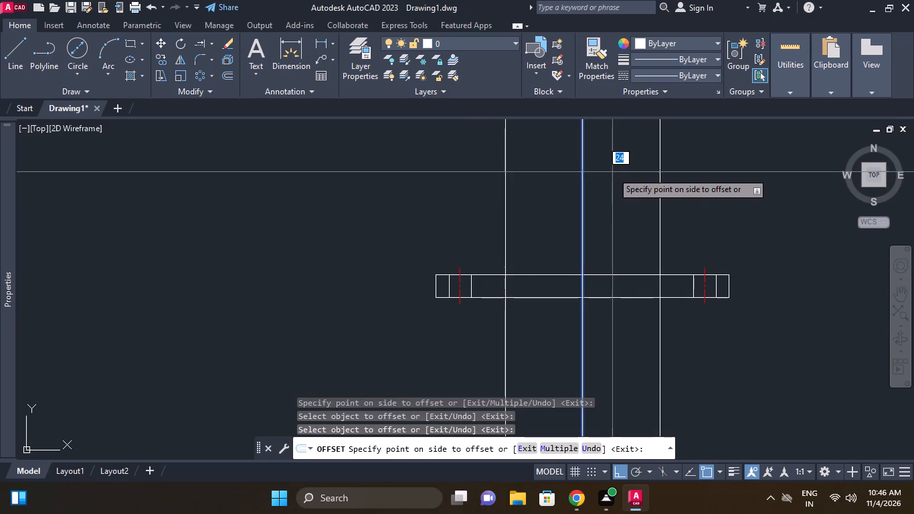
click(613, 171)
right_click(699, 183)
click(725, 194)
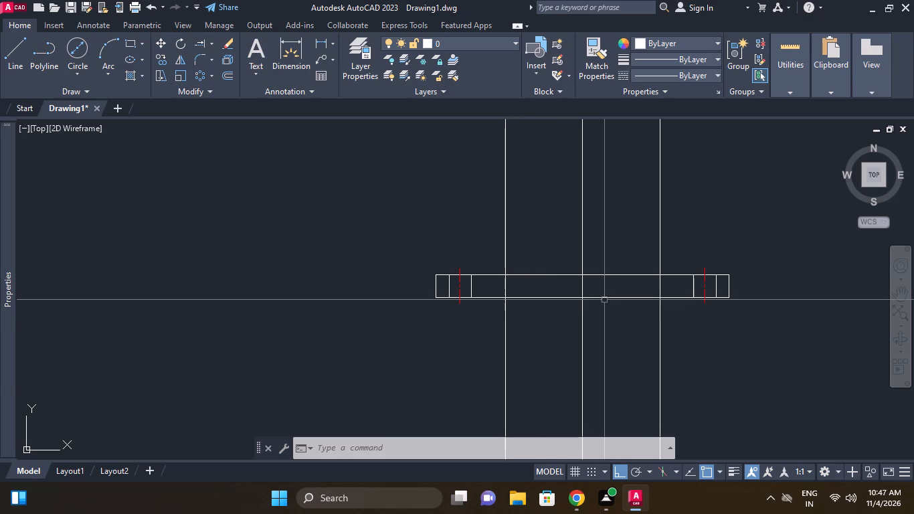
Offset the bottom edge of the front view rectangle upward by 14.
click(219, 75)
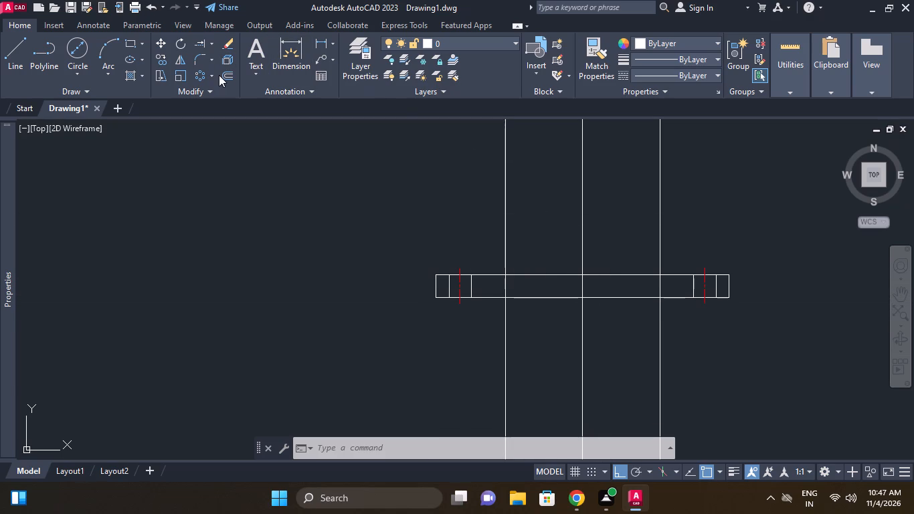
click(221, 76)
text(14)
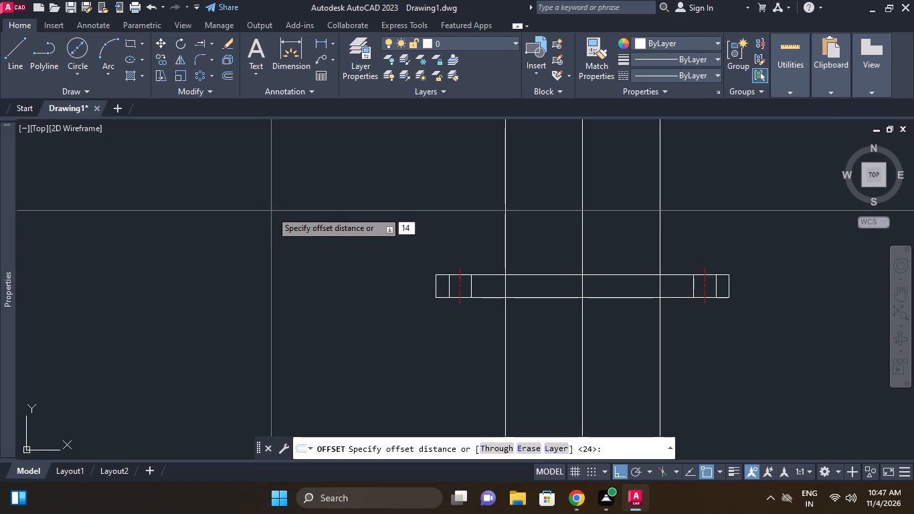
key(Return)
click(559, 297)
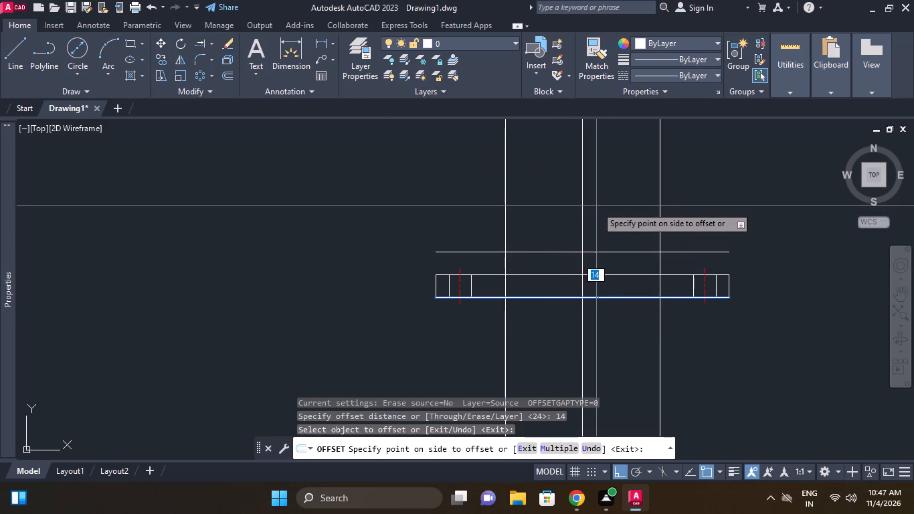
click(596, 205)
right_click(739, 206)
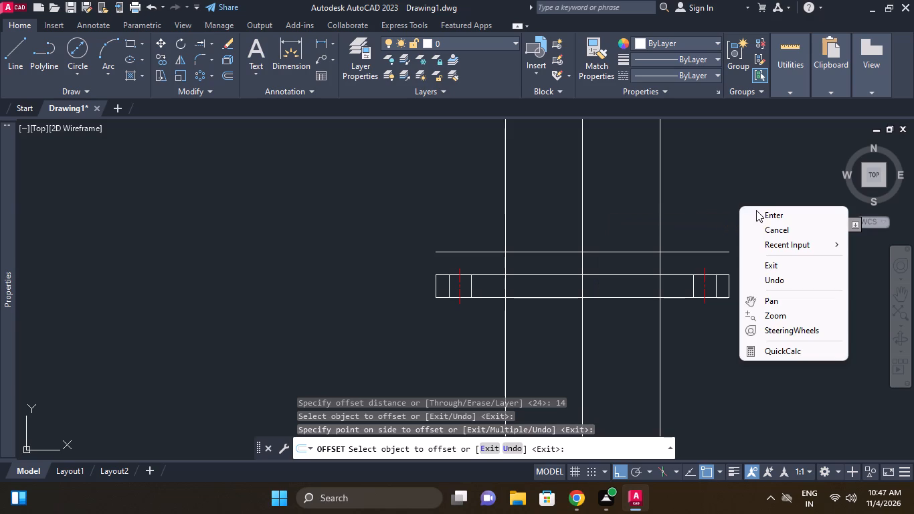
click(756, 210)
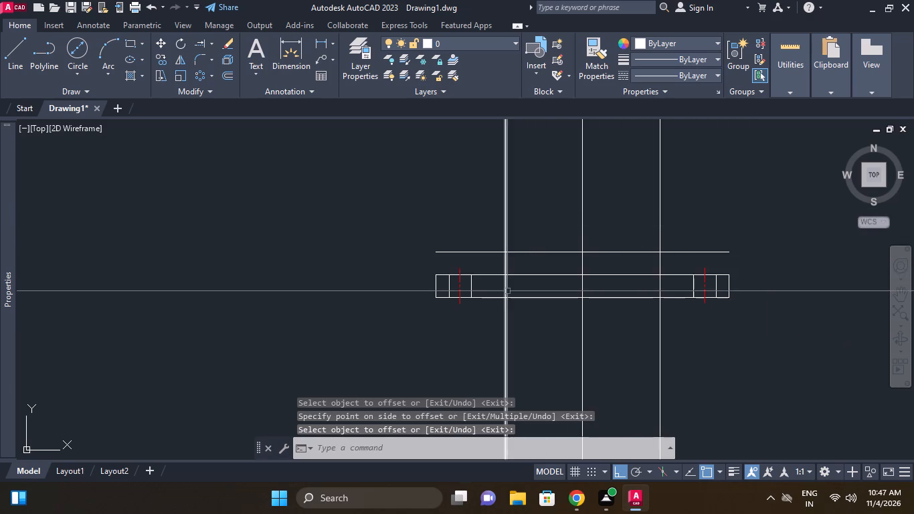
Trim the flange's top edge between the offset verticals and all overhanging line ends, leaving a raised central hub outline above the flange.
click(212, 47)
click(219, 66)
right_click(284, 222)
click(323, 227)
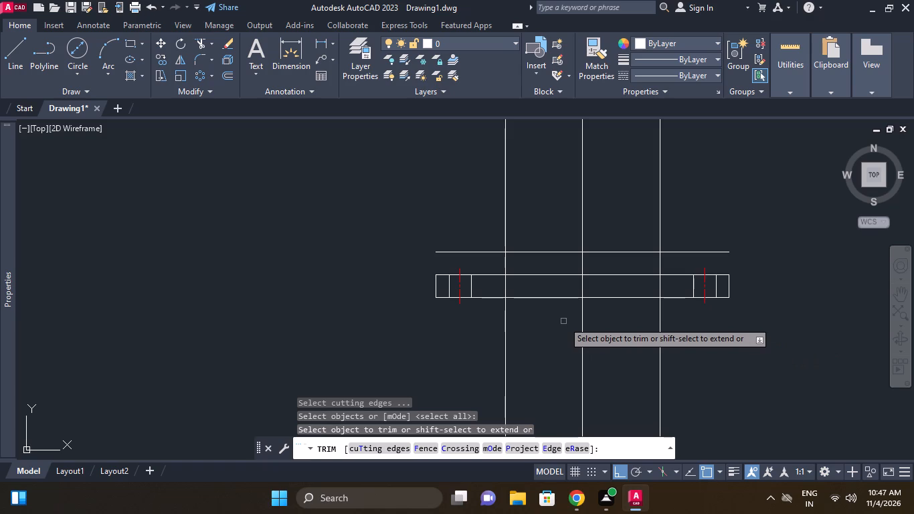
click(519, 277)
click(642, 276)
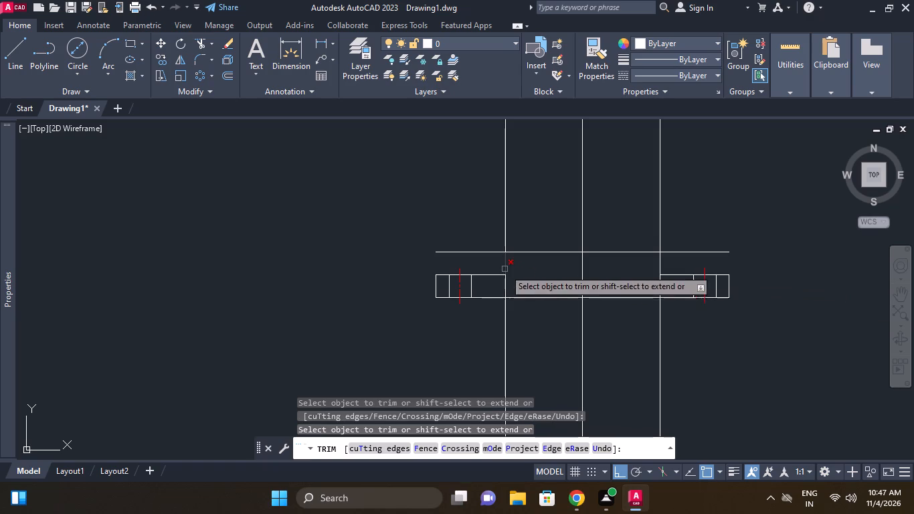
click(505, 311)
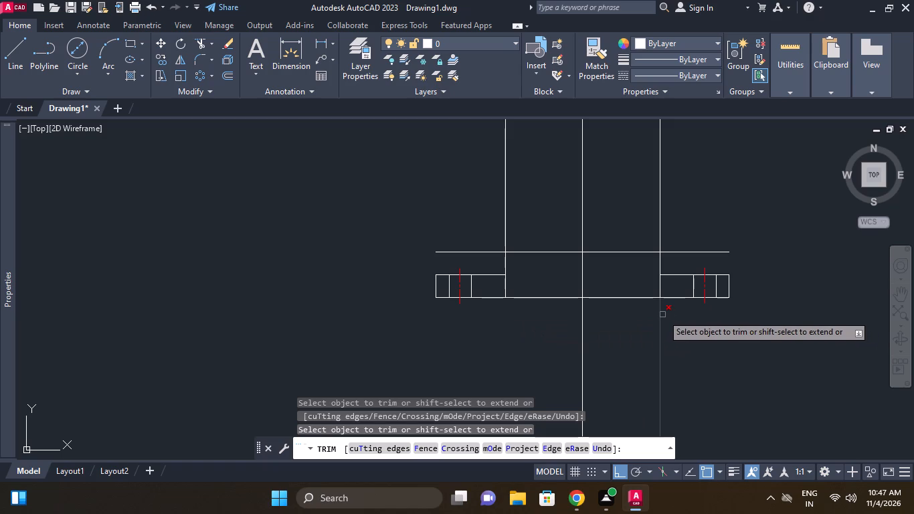
click(662, 314)
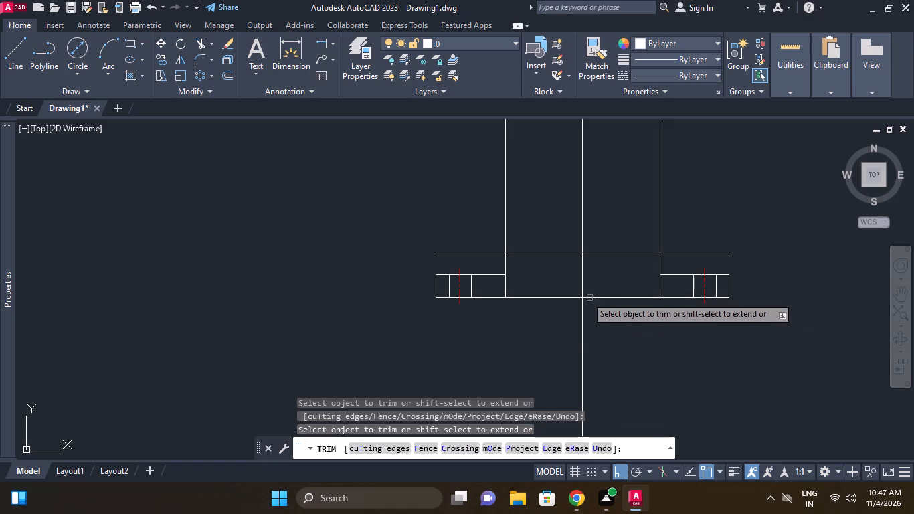
click(470, 250)
click(507, 233)
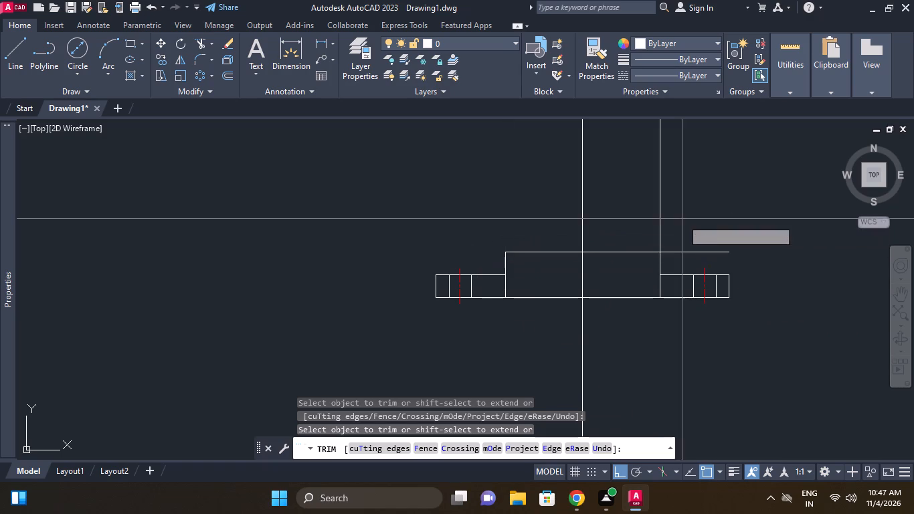
click(682, 219)
click(632, 220)
click(693, 252)
right_click(686, 226)
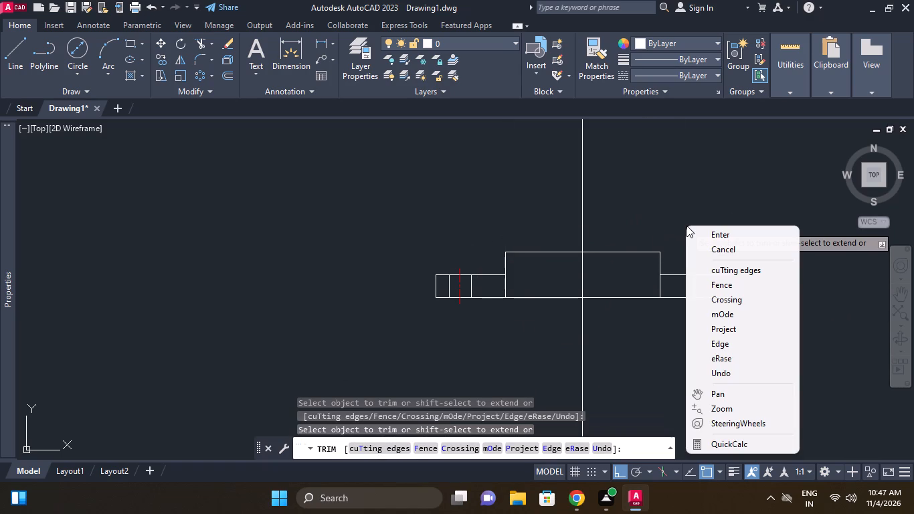
click(728, 235)
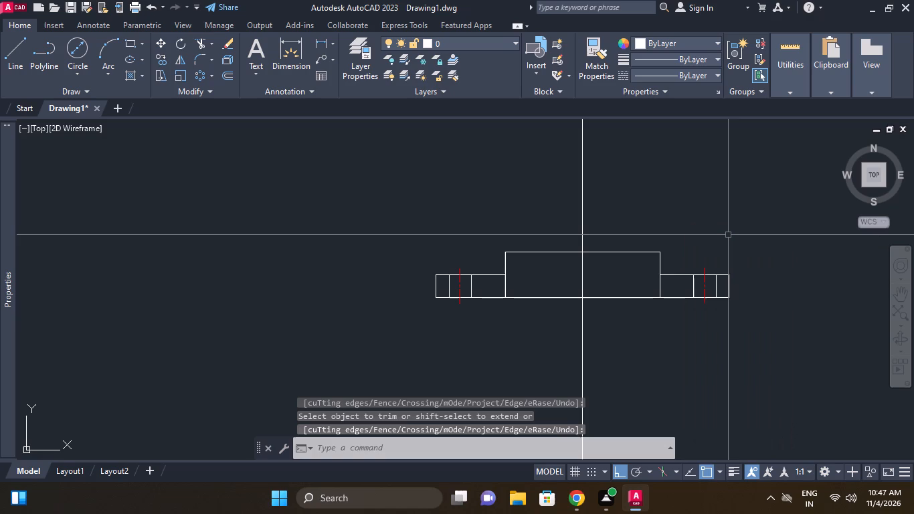
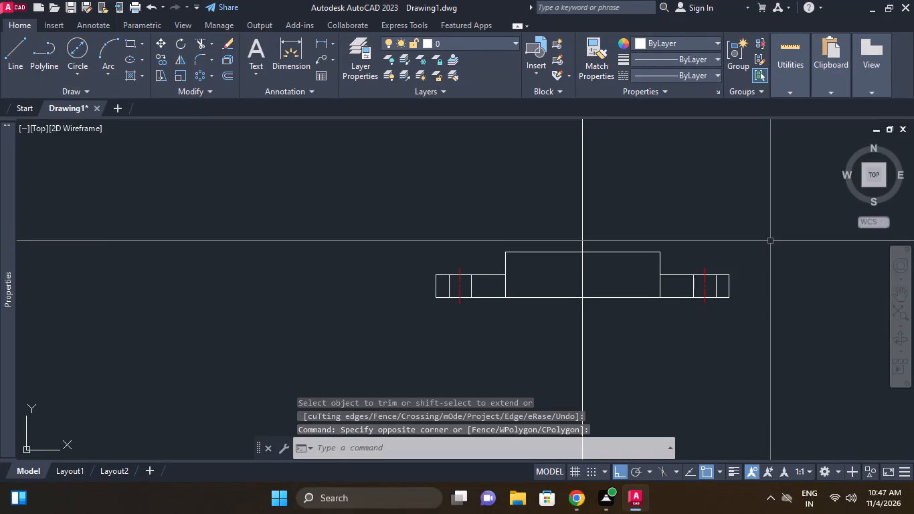
Offset the hub's two vertical sides outward and the front view's bottom edge upward by 1.
middle_click(723, 321)
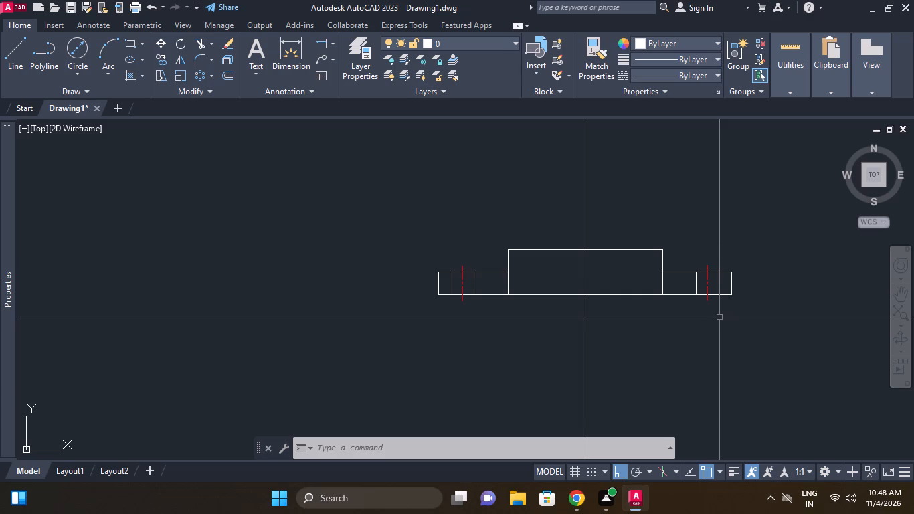
click(234, 77)
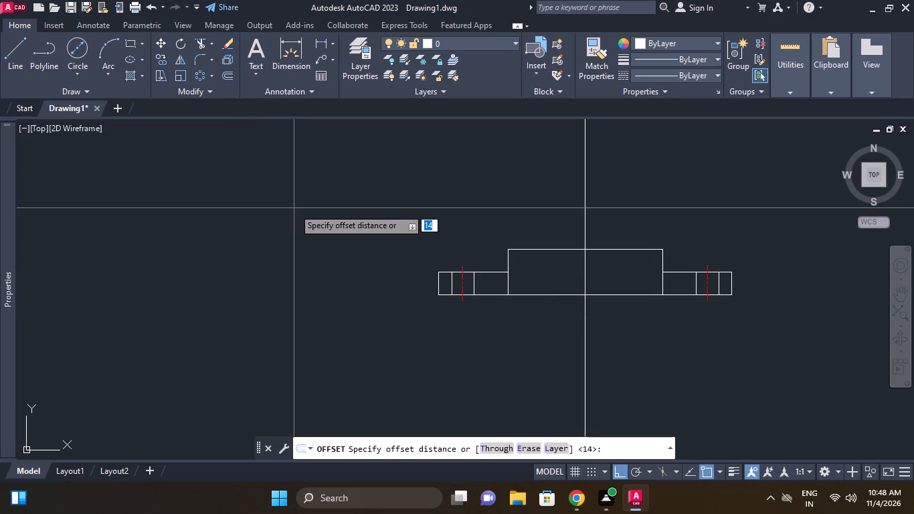
key(1)
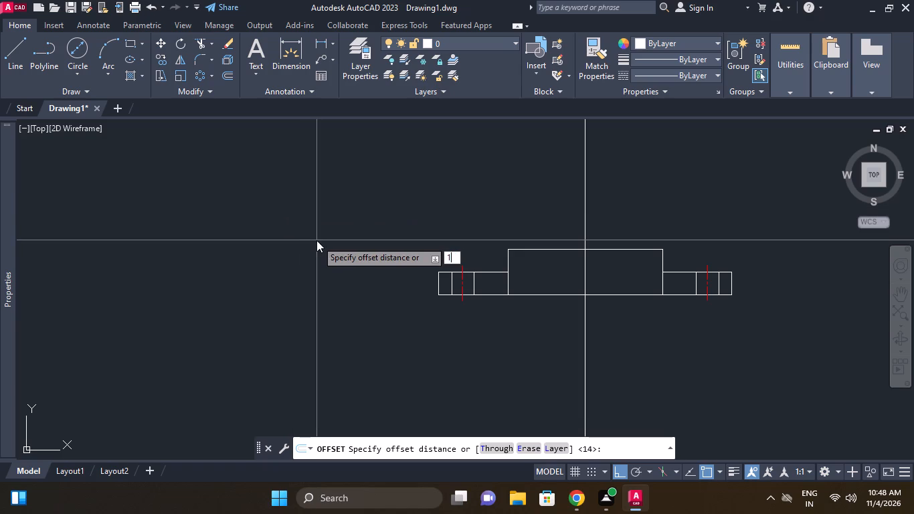
key(Return)
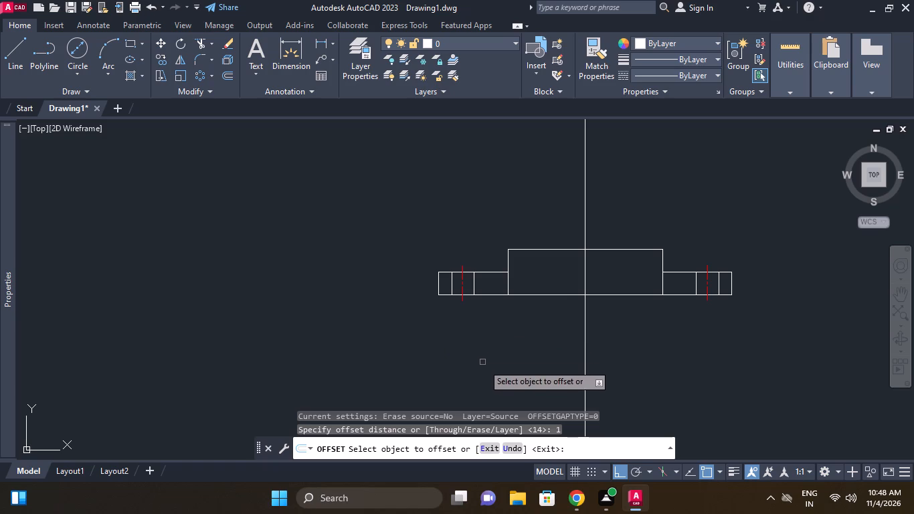
click(663, 265)
scroll(678, 262, up, 1)
click(678, 261)
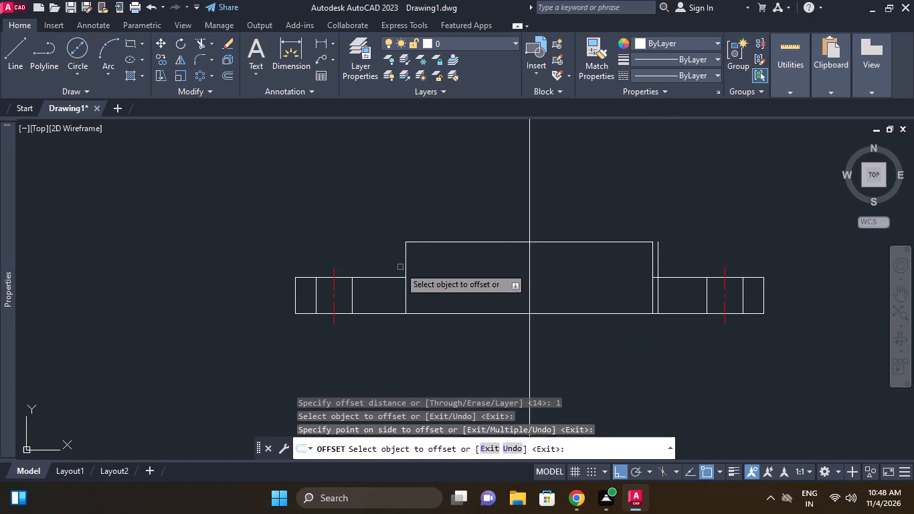
click(405, 261)
click(394, 258)
click(430, 314)
click(430, 286)
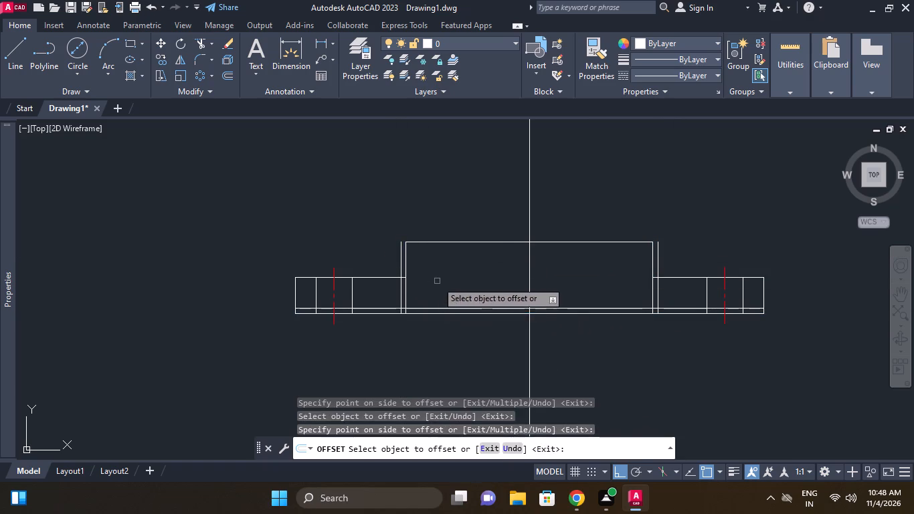
right_click(437, 281)
click(456, 287)
Draw diagonal chamfer lines at the hub's two bottom corners, joining the bottom edge at the outer verticals to the 1-unit offset corners.
click(10, 56)
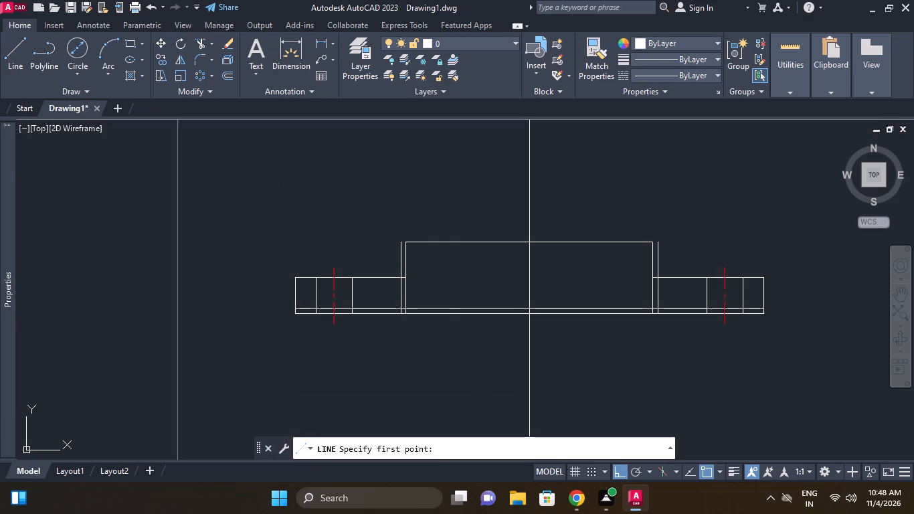
scroll(381, 316, up, 3)
click(453, 309)
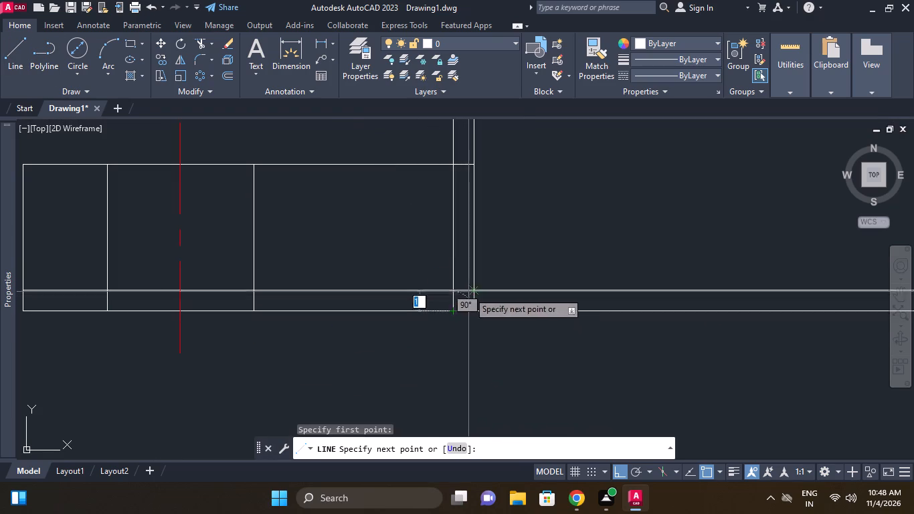
click(472, 289)
right_click(511, 256)
click(541, 260)
right_click(559, 253)
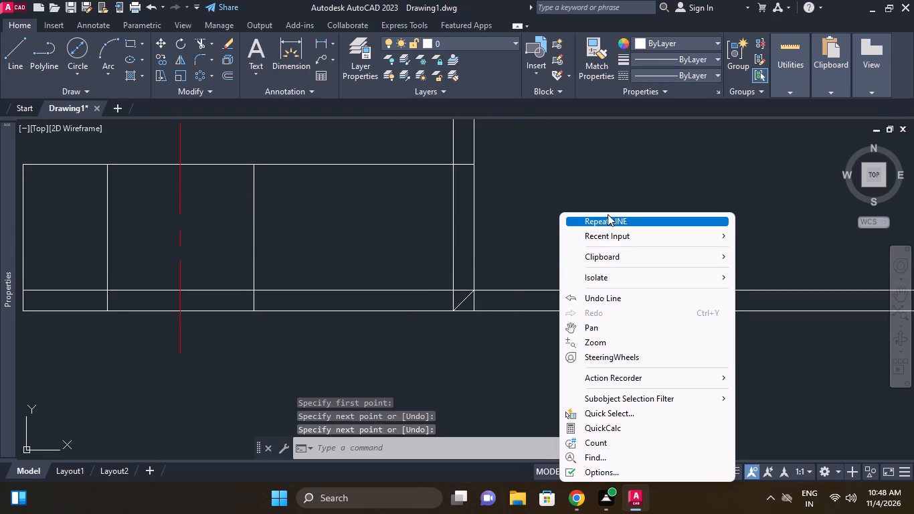
click(608, 214)
scroll(668, 263, down, 2)
middle_drag(665, 264, 285, 276)
scroll(637, 288, up, 2)
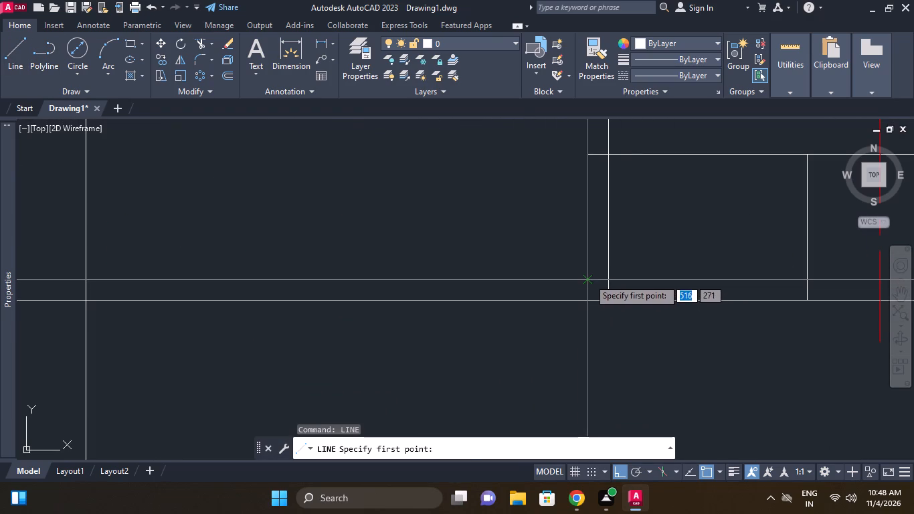
click(589, 278)
click(606, 296)
right_click(628, 278)
click(654, 284)
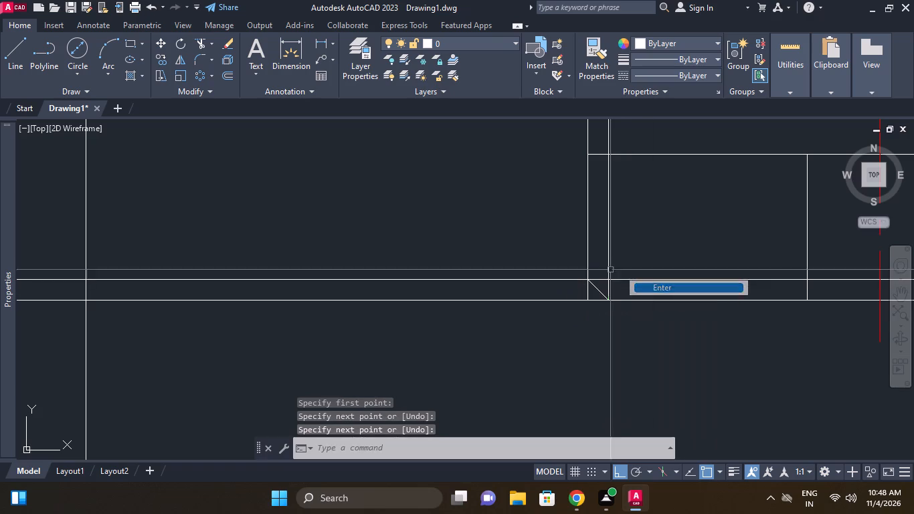
Erase the two 1-unit offset verticals outside the hub's sides.
click(606, 243)
scroll(606, 243, down, 1)
middle_drag(606, 243, 698, 309)
scroll(331, 230, down, 1)
middle_drag(348, 247, 483, 278)
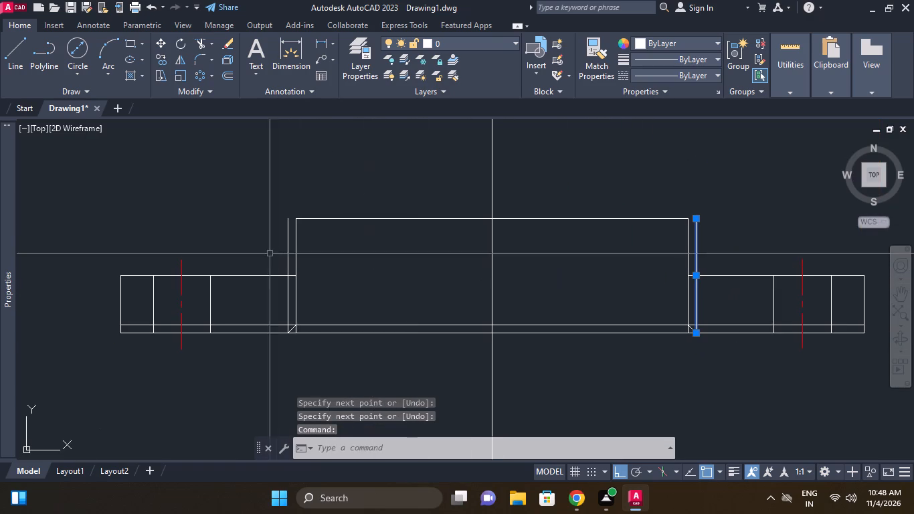
click(286, 234)
click(225, 41)
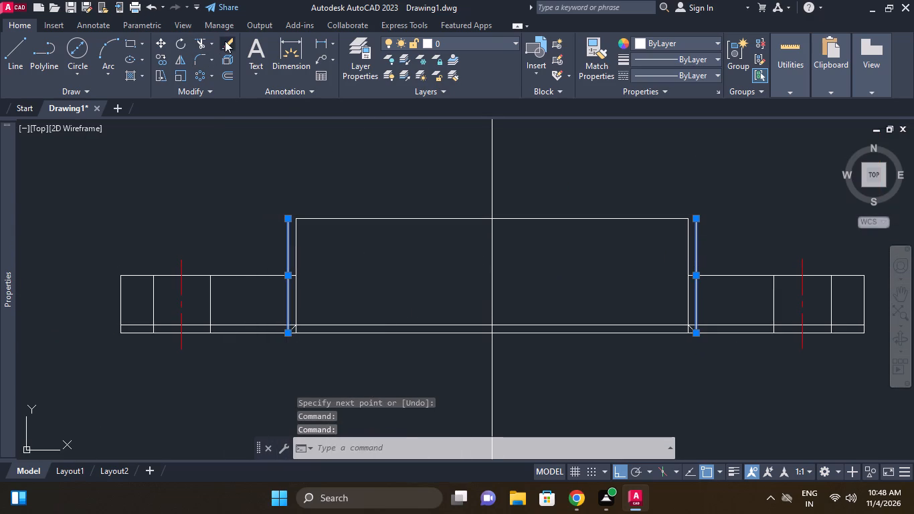
Trim the hub verticals below the raised bottom line, and that line between each chamfer and the nearest hole edge.
click(201, 47)
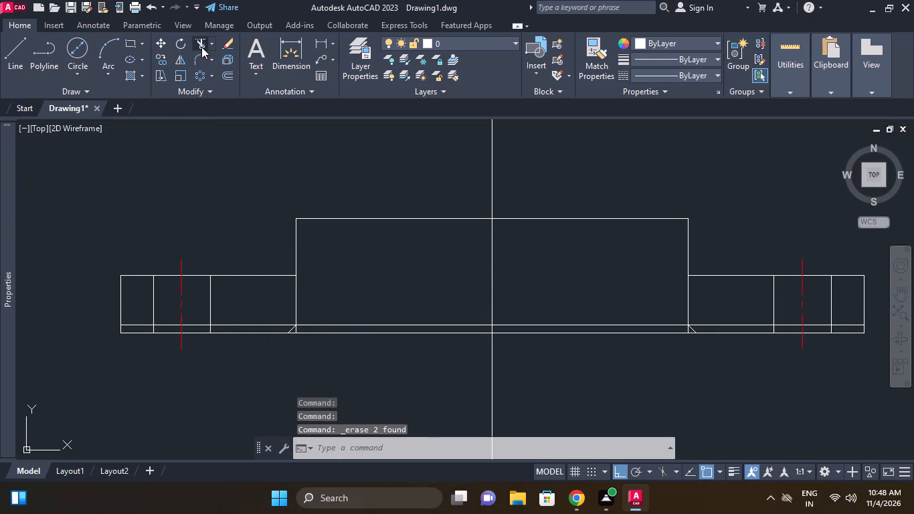
right_click(223, 154)
click(254, 167)
middle_drag(319, 270, 325, 238)
scroll(300, 285, up, 2)
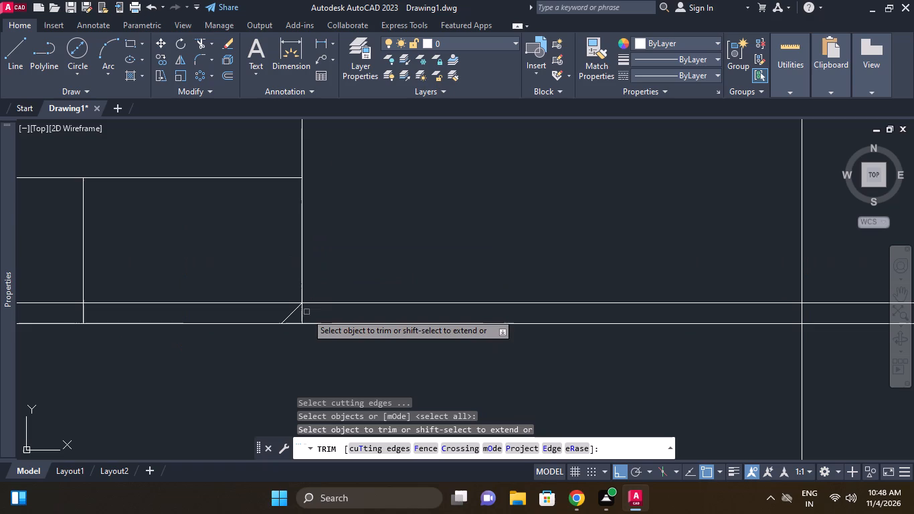
click(303, 317)
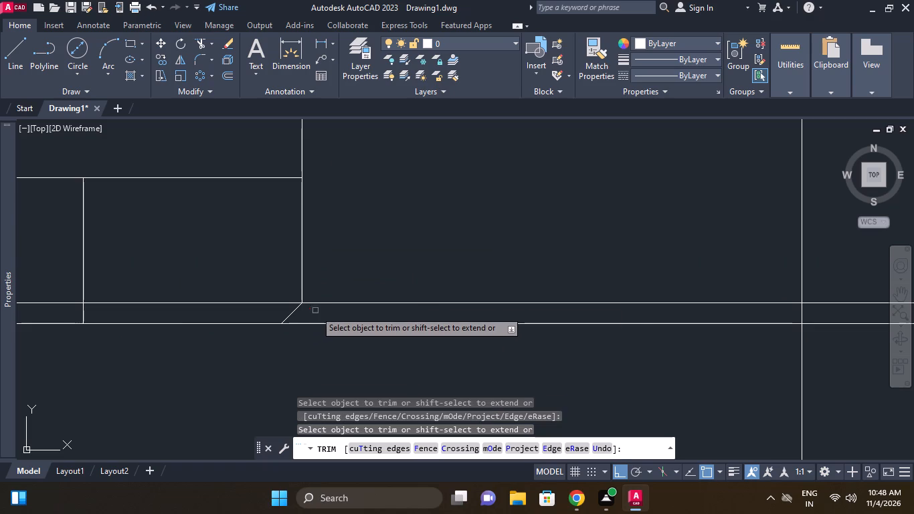
middle_drag(426, 298, 189, 333)
scroll(419, 301, down, 1)
middle_drag(400, 345, 411, 335)
scroll(404, 341, down, 1)
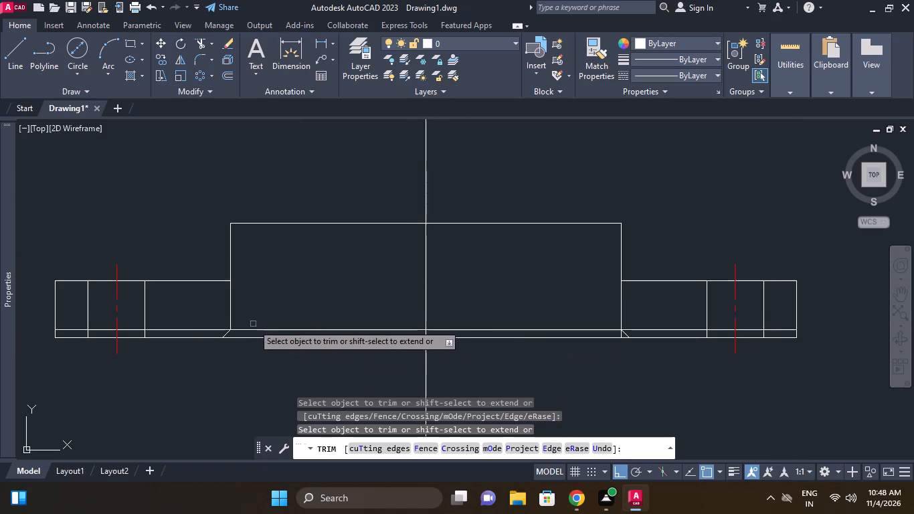
click(211, 328)
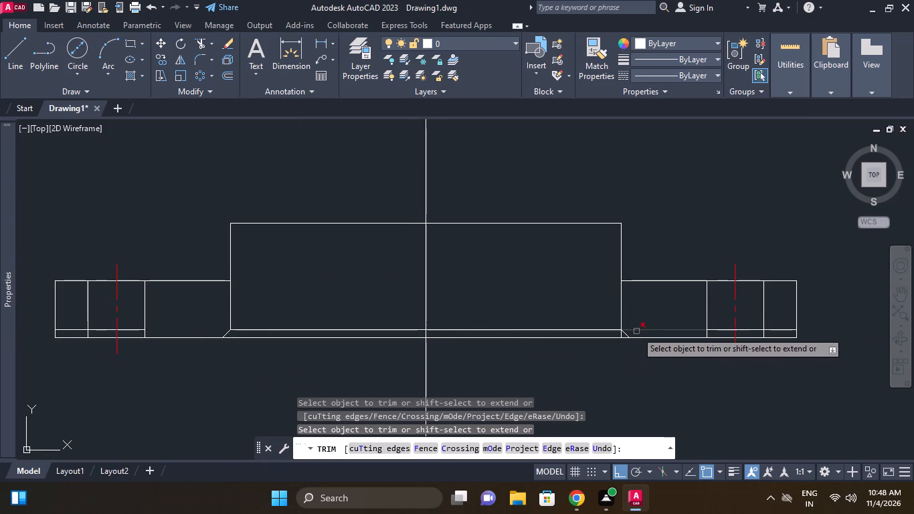
click(636, 331)
scroll(633, 330, up, 2)
click(598, 339)
click(592, 349)
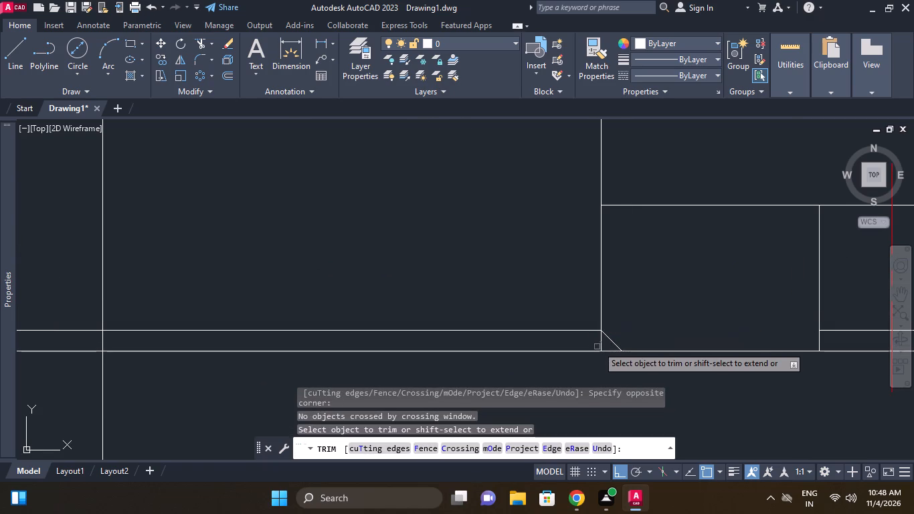
click(600, 343)
right_click(645, 292)
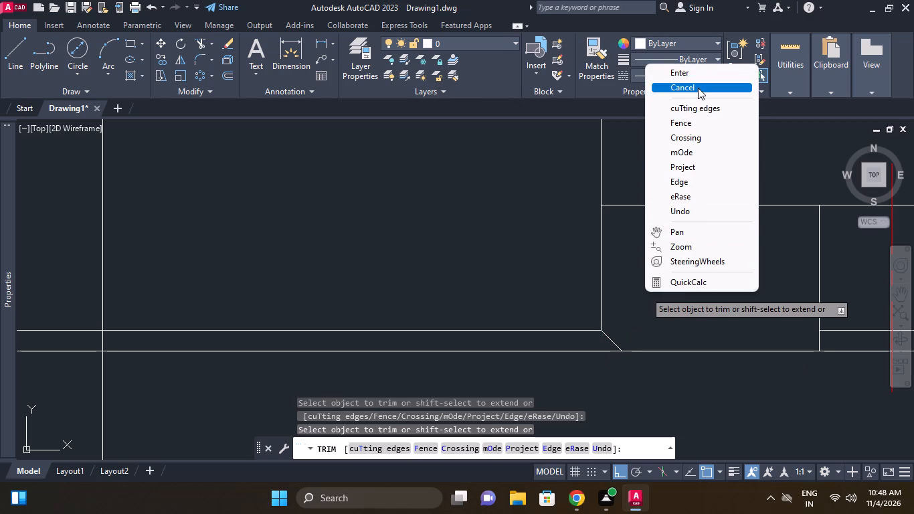
click(698, 88)
Erase the two leftover pieces of the raised bottom line across the flange's hole areas.
scroll(774, 305, down, 1)
middle_drag(766, 307, 662, 302)
scroll(790, 329, down, 1)
middle_drag(784, 330, 613, 317)
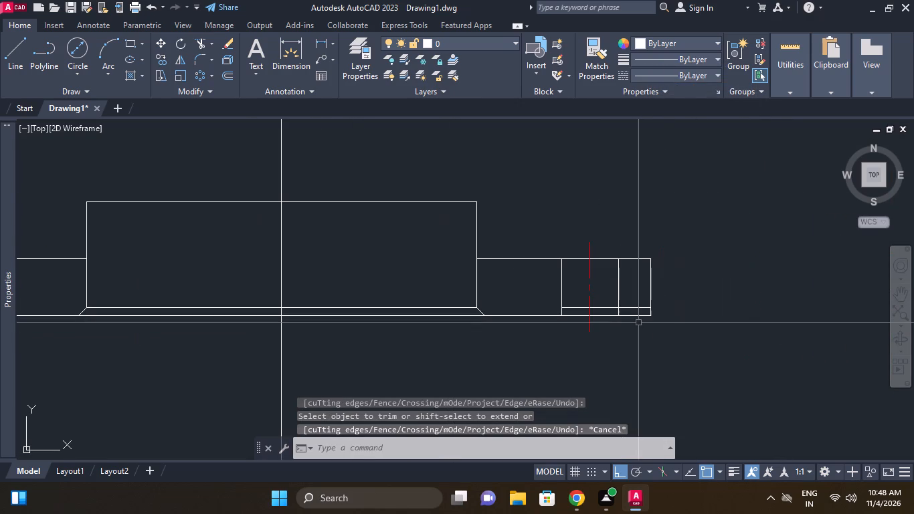
scroll(688, 355, up, 1)
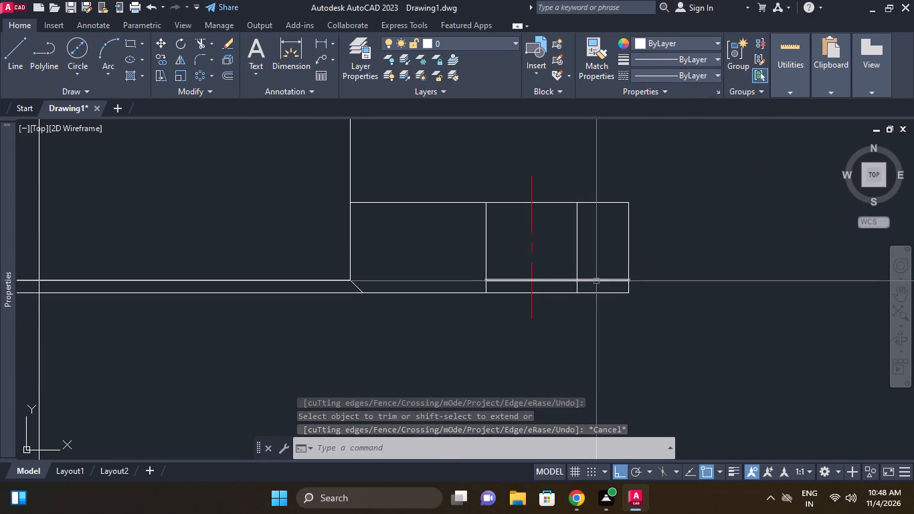
click(596, 281)
scroll(596, 280, down, 1)
middle_drag(462, 376, 634, 375)
scroll(614, 376, down, 1)
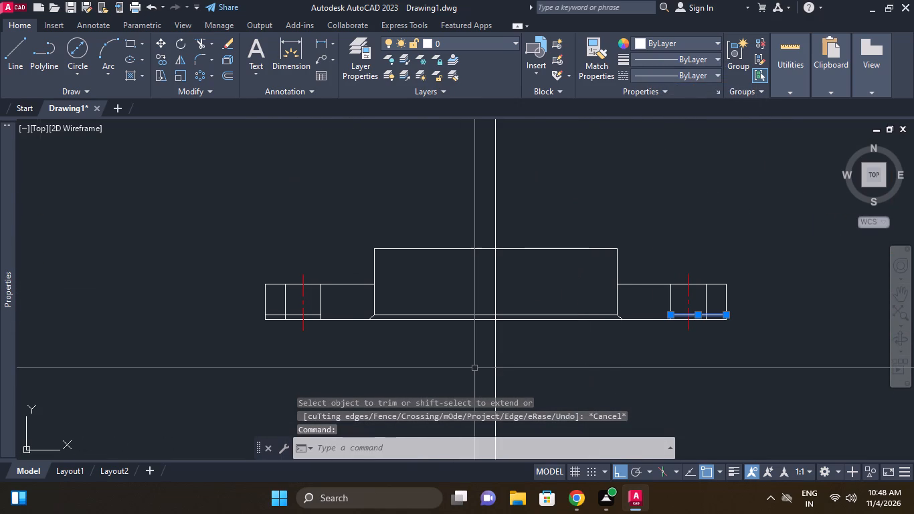
middle_drag(555, 382, 585, 377)
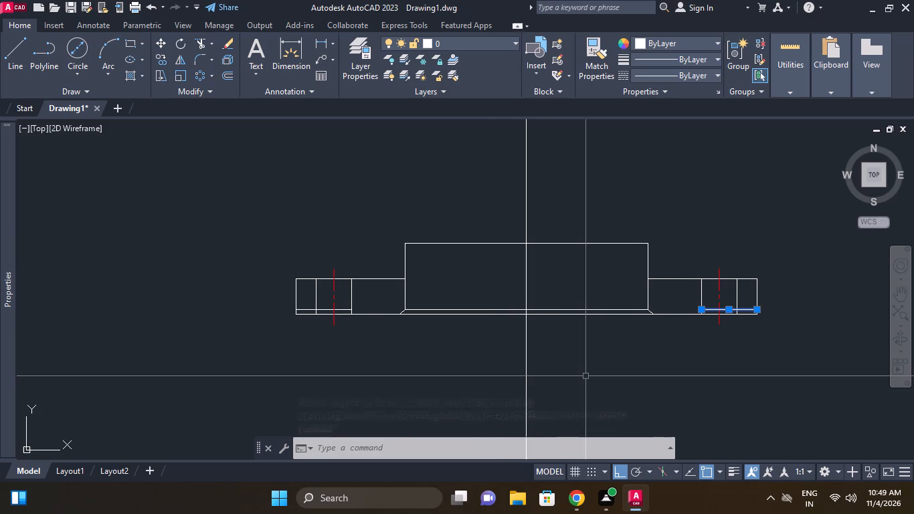
middle_drag(585, 376, 727, 392)
scroll(585, 376, down, 1)
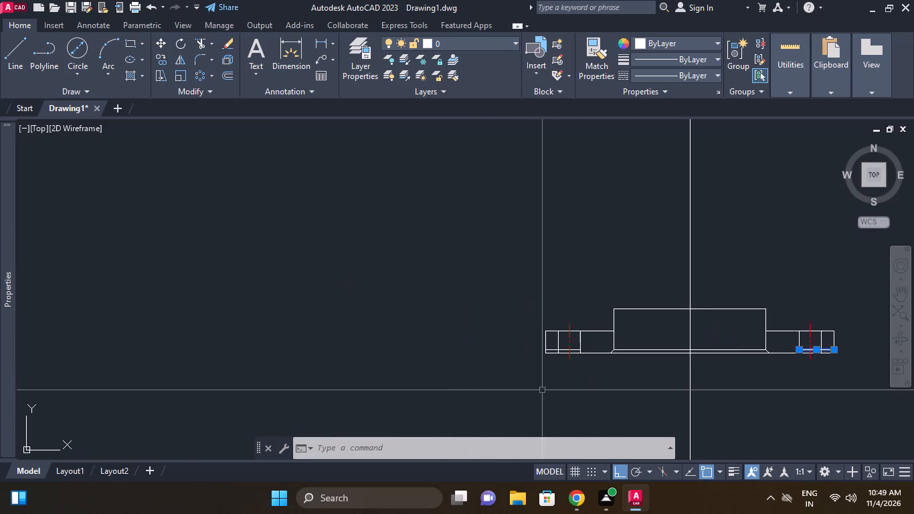
scroll(589, 363, up, 2)
click(552, 331)
right_click(586, 306)
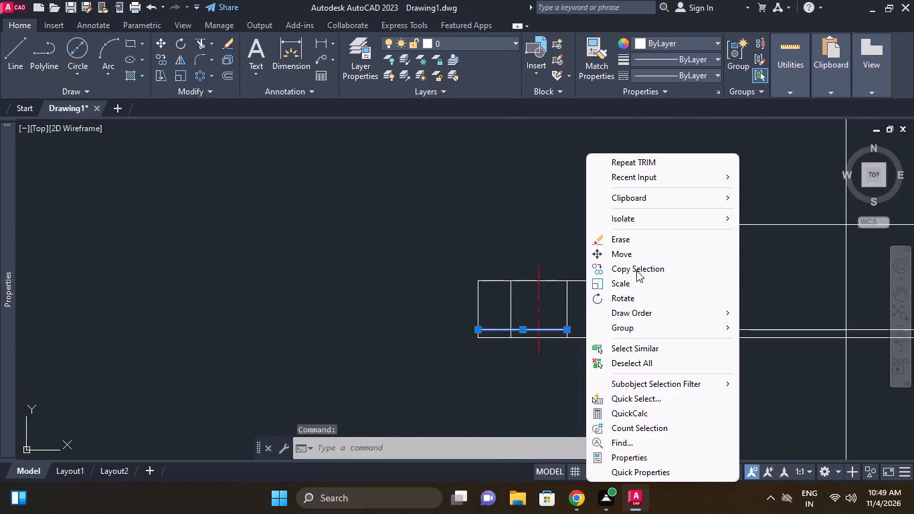
click(626, 240)
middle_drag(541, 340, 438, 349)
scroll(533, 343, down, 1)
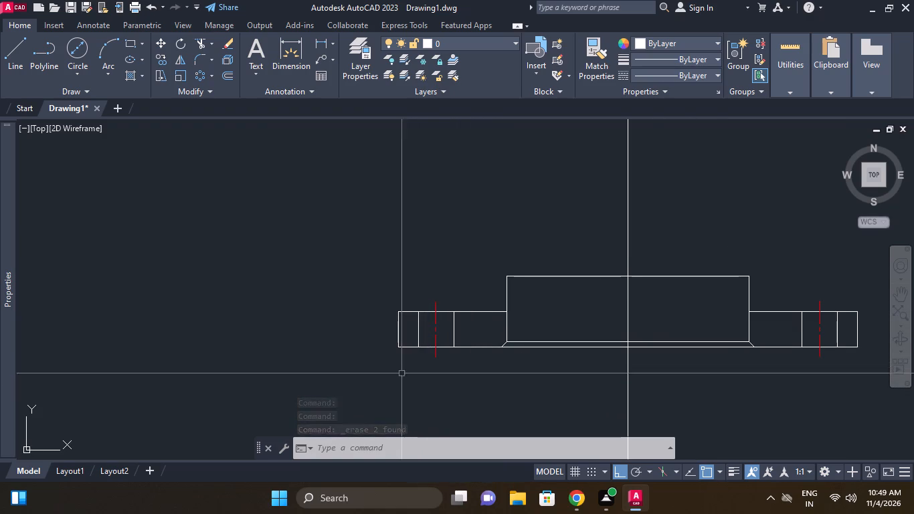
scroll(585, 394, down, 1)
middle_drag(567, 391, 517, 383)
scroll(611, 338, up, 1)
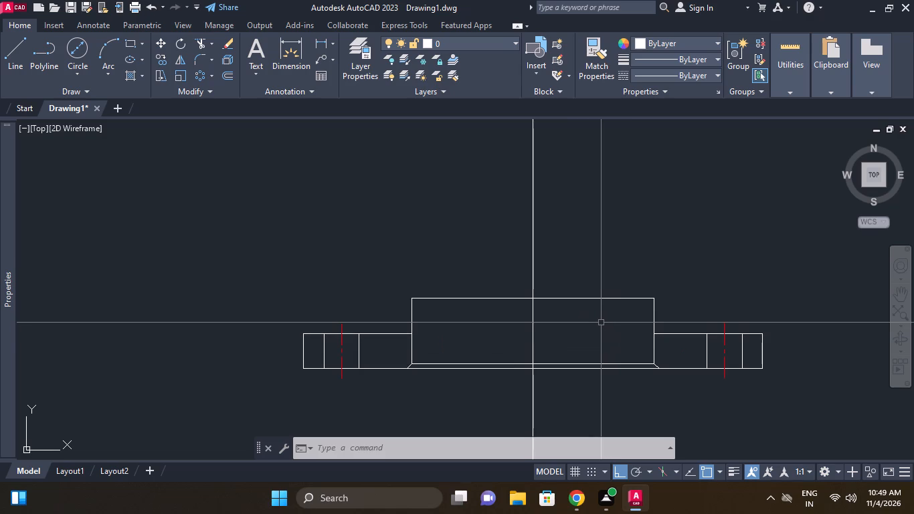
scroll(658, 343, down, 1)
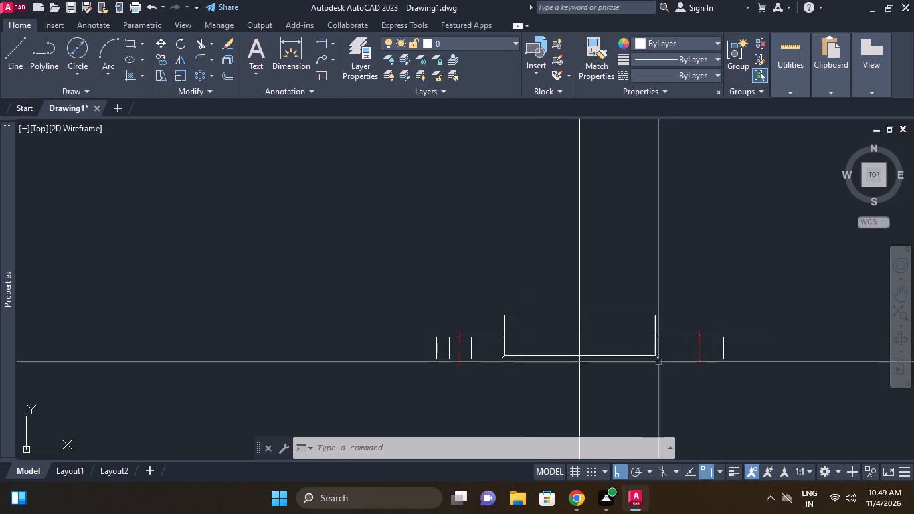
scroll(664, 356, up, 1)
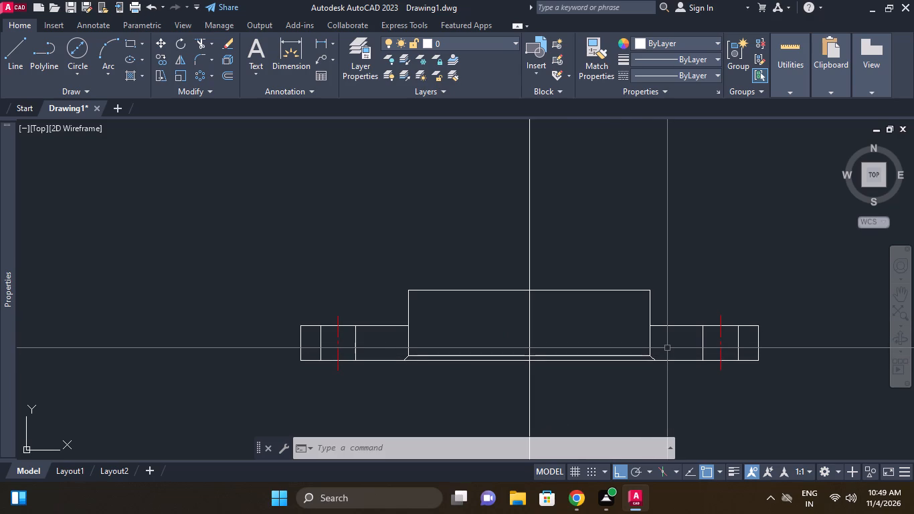
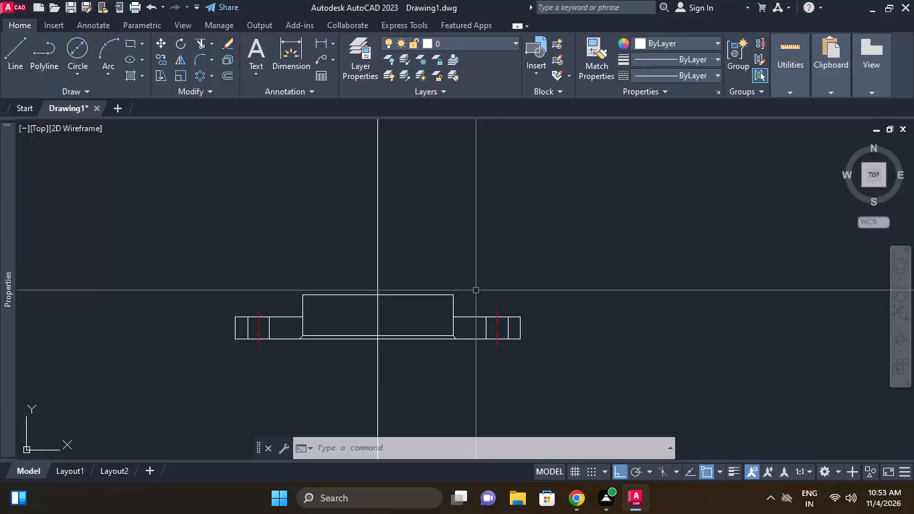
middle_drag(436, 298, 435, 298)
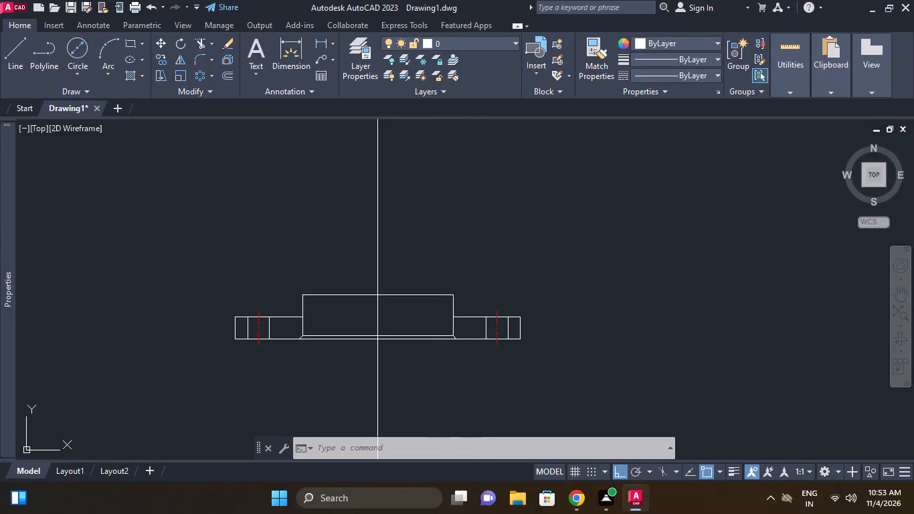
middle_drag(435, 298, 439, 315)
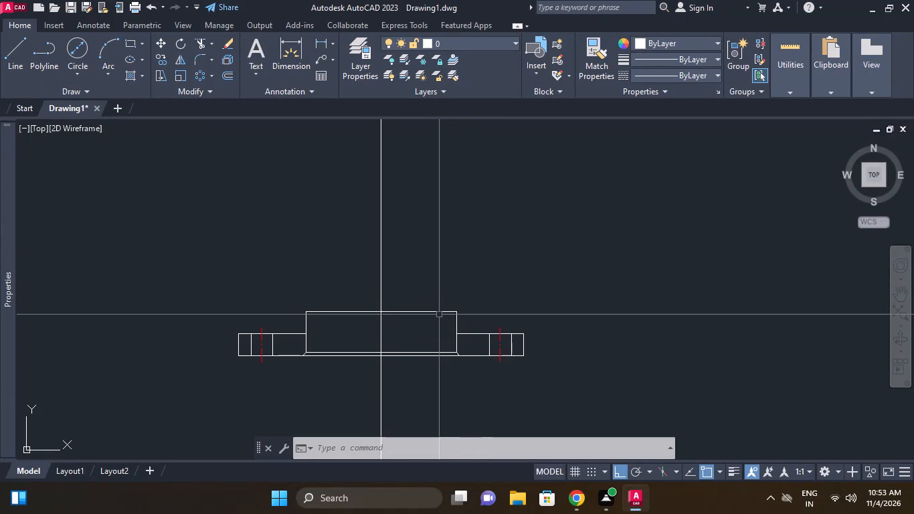
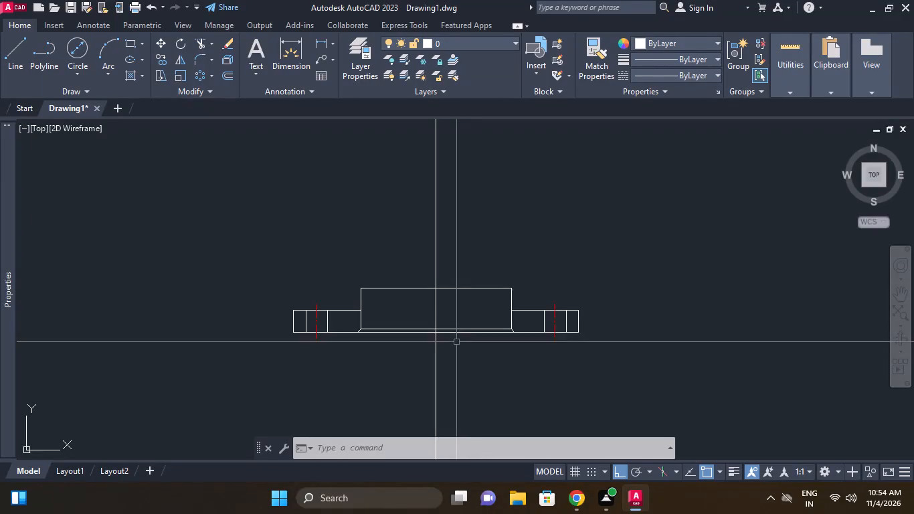
Offset the vertical centreline of the front view by 30/2 (15 mm) to both sides.
scroll(447, 314, down, 1)
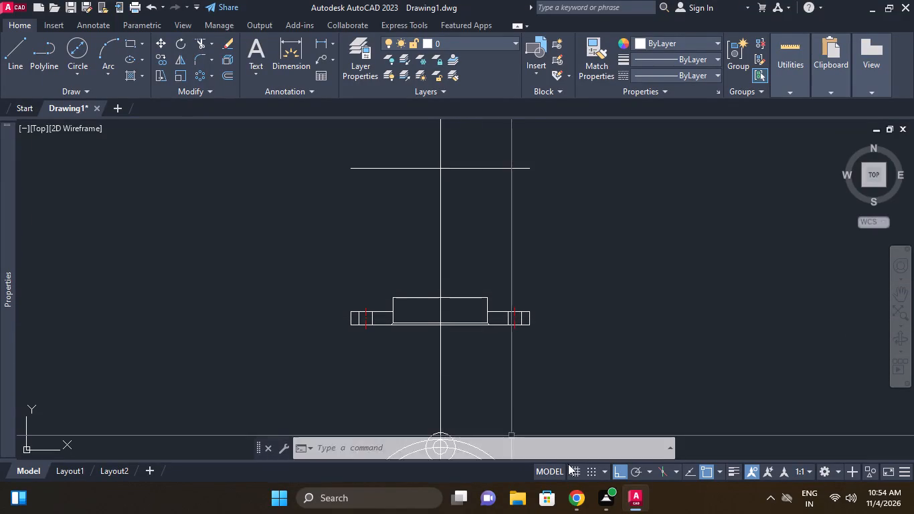
text(o)
key(space)
key(3)
key(0)
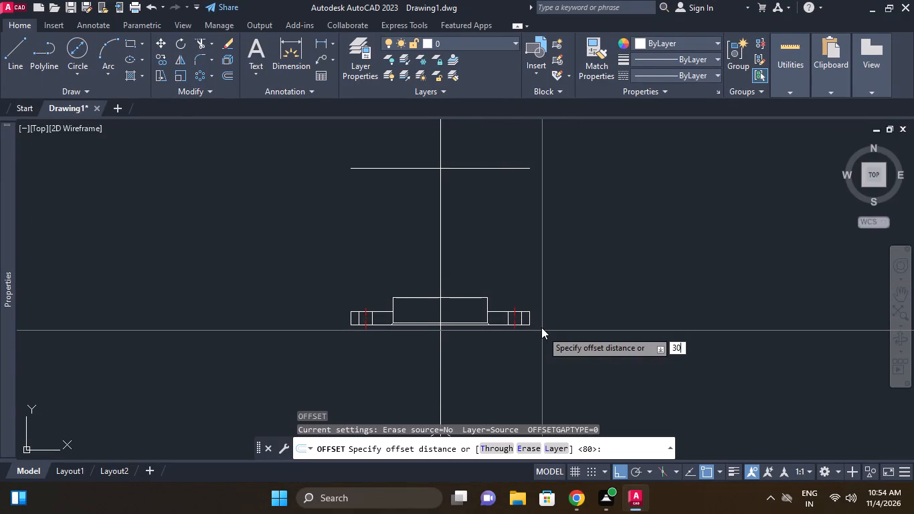
text(/2)
key(Return)
click(442, 216)
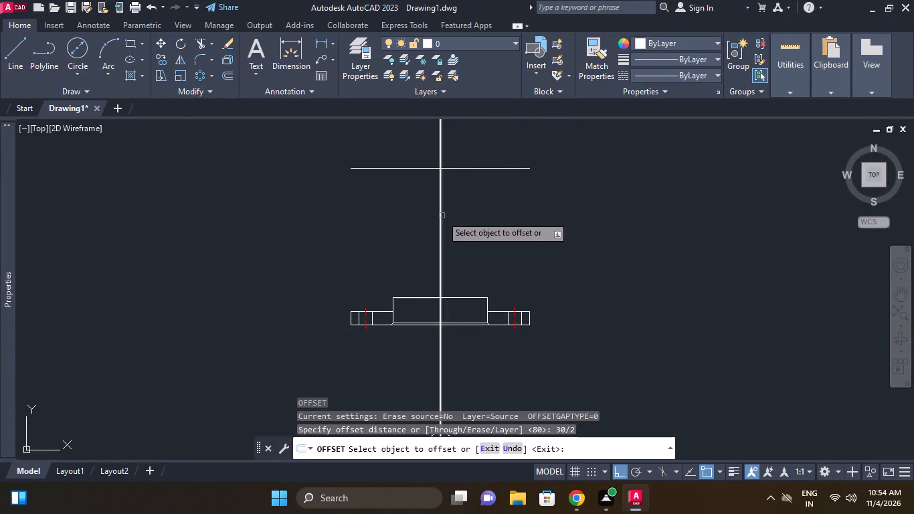
click(432, 202)
click(439, 222)
click(486, 199)
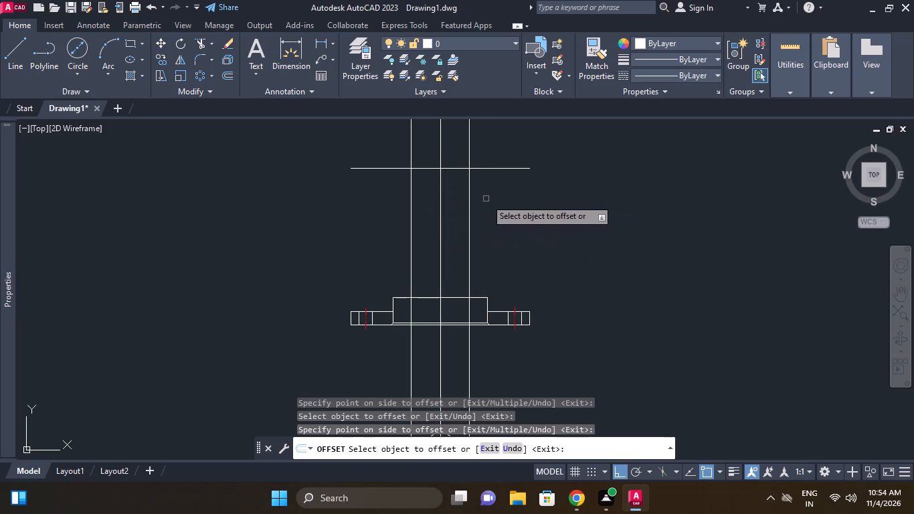
right_click(498, 195)
click(549, 204)
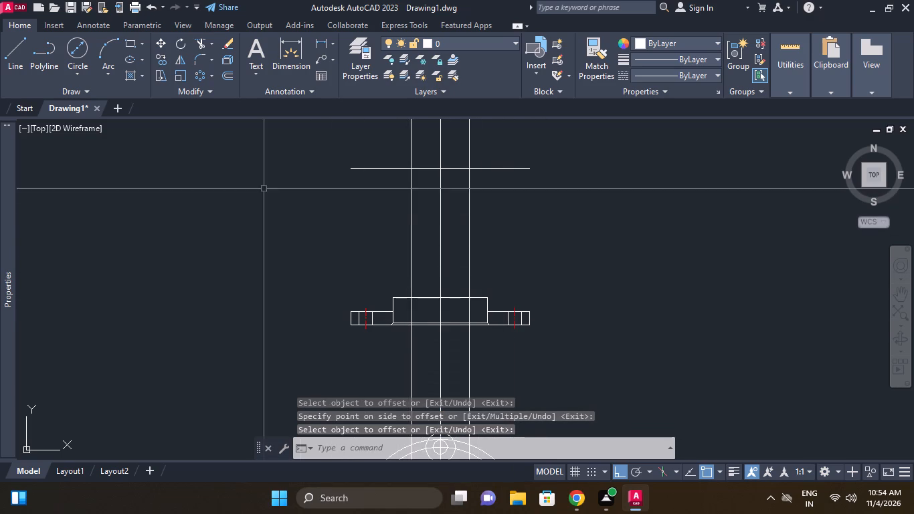
Trim the two offset vertical lines inside the hub and above the upper horizontal line.
click(199, 48)
right_click(236, 193)
click(249, 200)
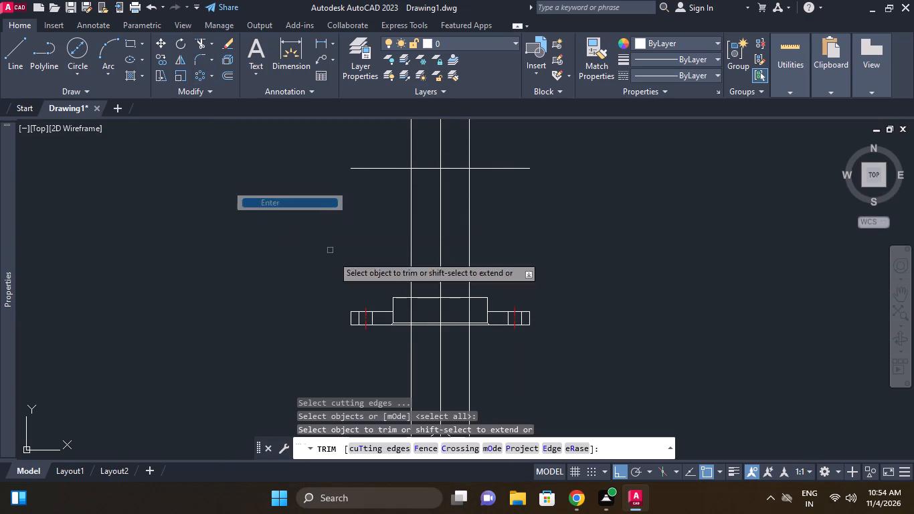
click(408, 314)
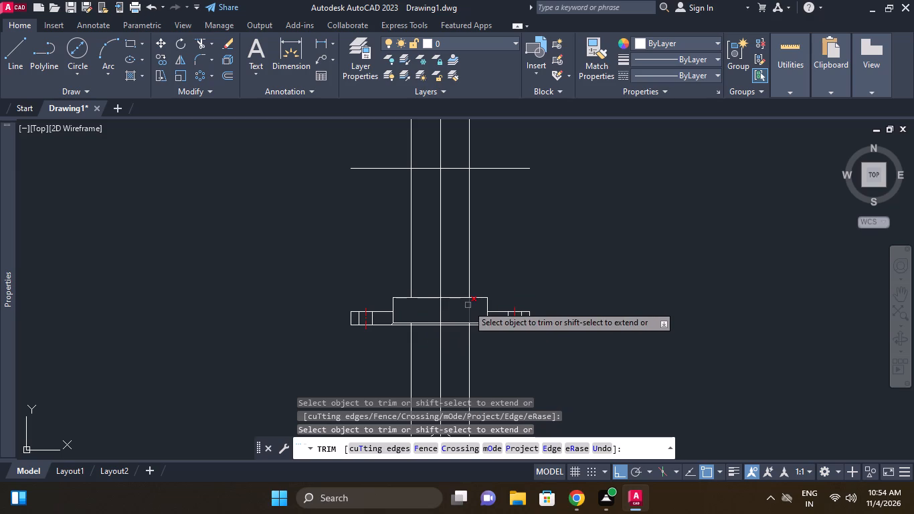
click(468, 305)
middle_drag(393, 181, 397, 216)
click(414, 185)
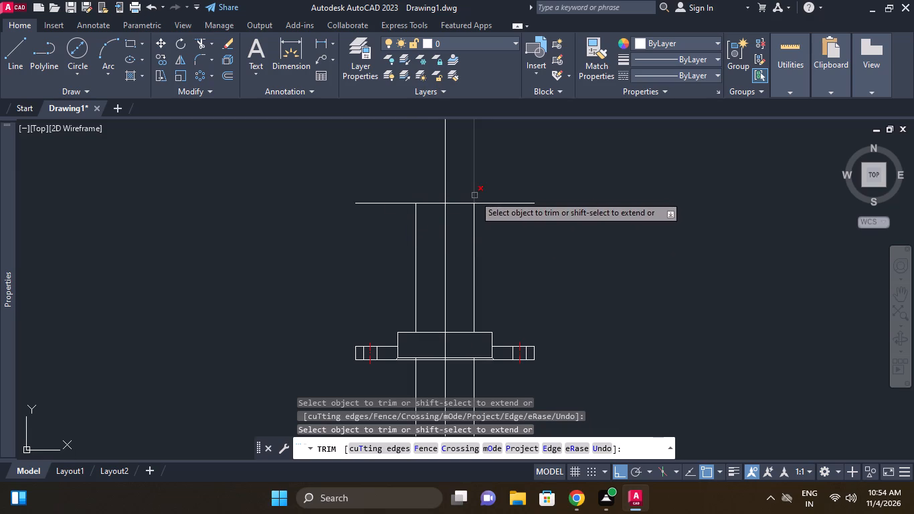
click(474, 195)
right_click(560, 250)
click(591, 259)
Erase the two leftover offset line pieces below the flange.
middle_drag(541, 312, 551, 247)
scroll(509, 339, up, 1)
click(505, 346)
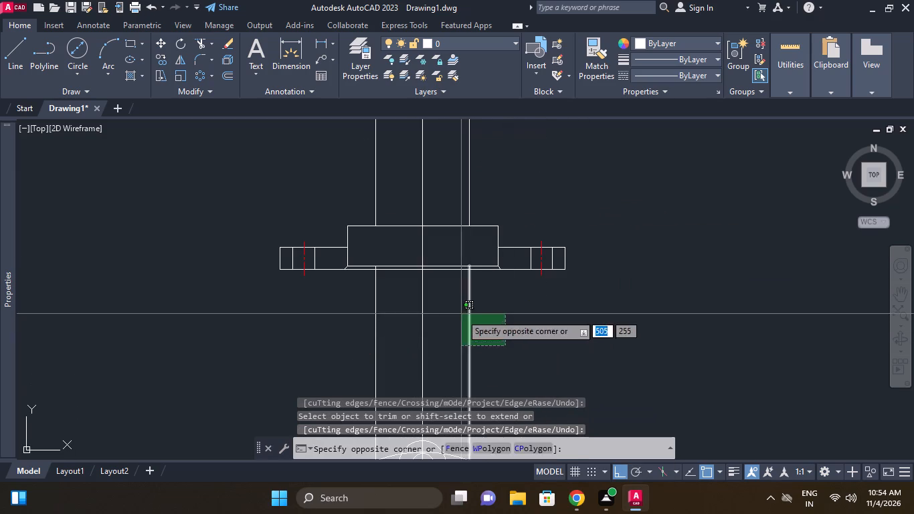
click(461, 314)
click(389, 312)
click(352, 294)
right_click(350, 294)
click(391, 240)
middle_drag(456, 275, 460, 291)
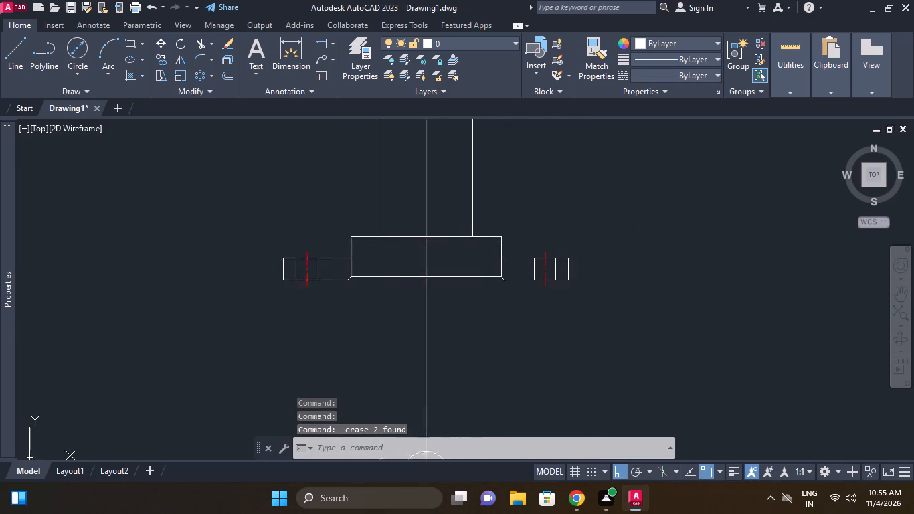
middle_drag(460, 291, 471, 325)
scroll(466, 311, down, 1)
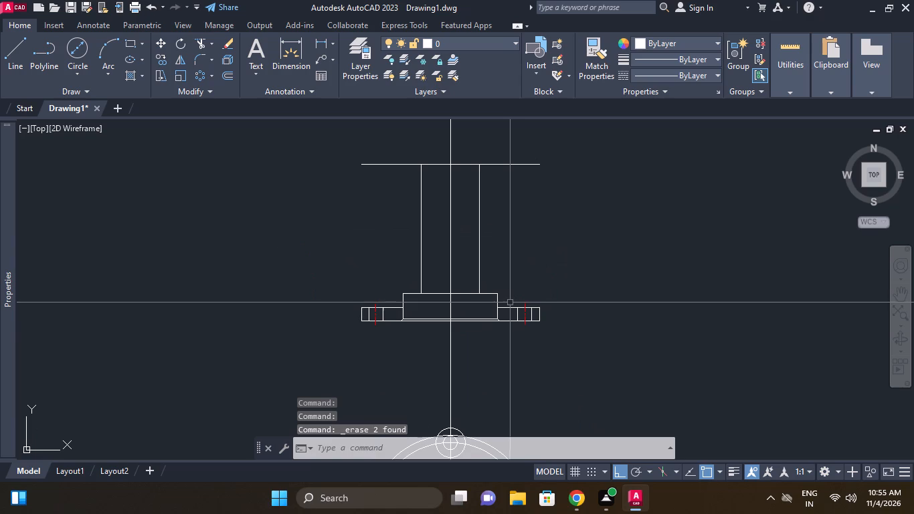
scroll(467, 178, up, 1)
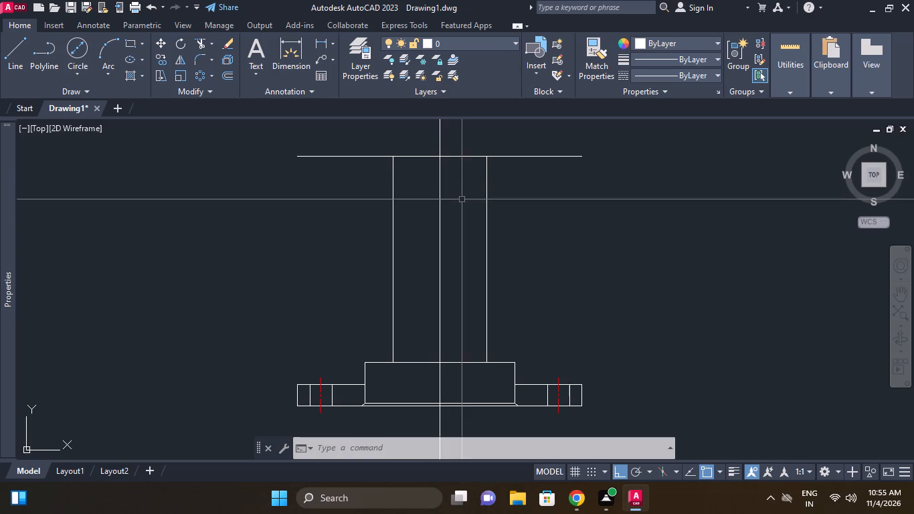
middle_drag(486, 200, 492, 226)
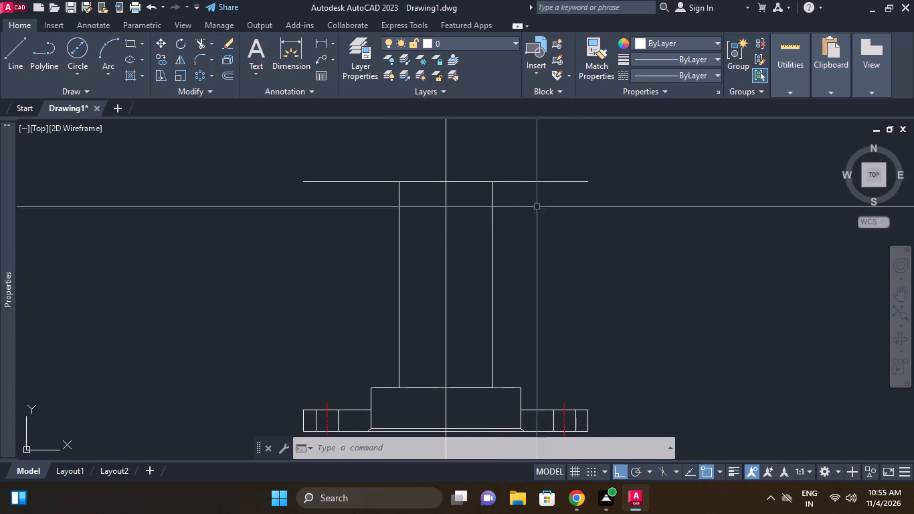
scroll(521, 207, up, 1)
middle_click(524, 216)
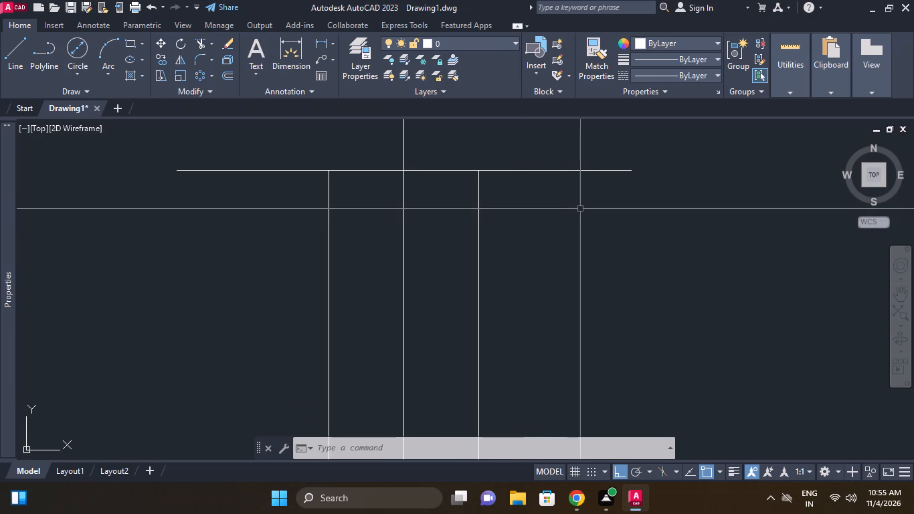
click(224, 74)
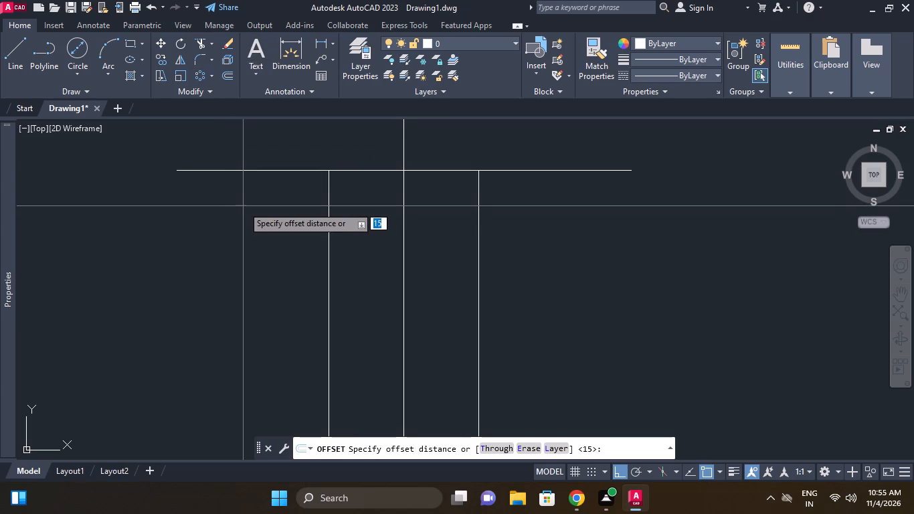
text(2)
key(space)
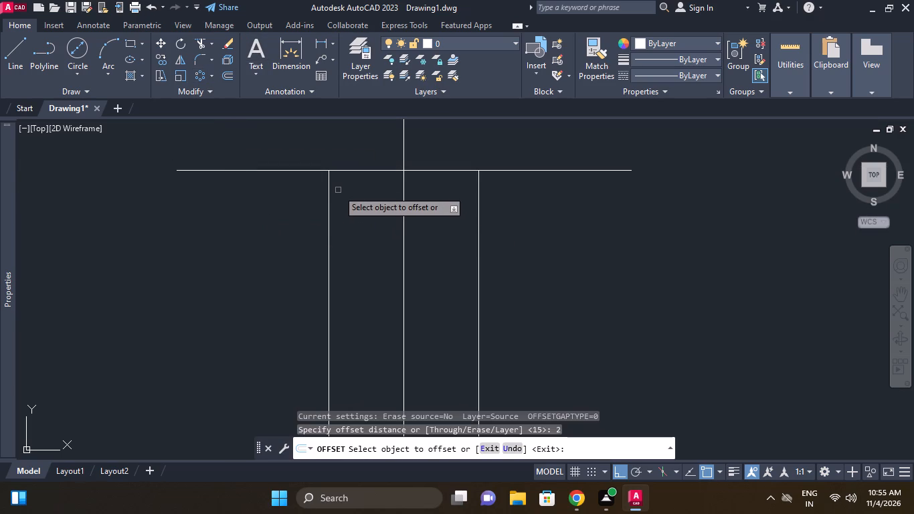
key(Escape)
Offset both vertical column sides 1 mm outward and the upper horizontal line 1 mm downward.
text(o)
key(space)
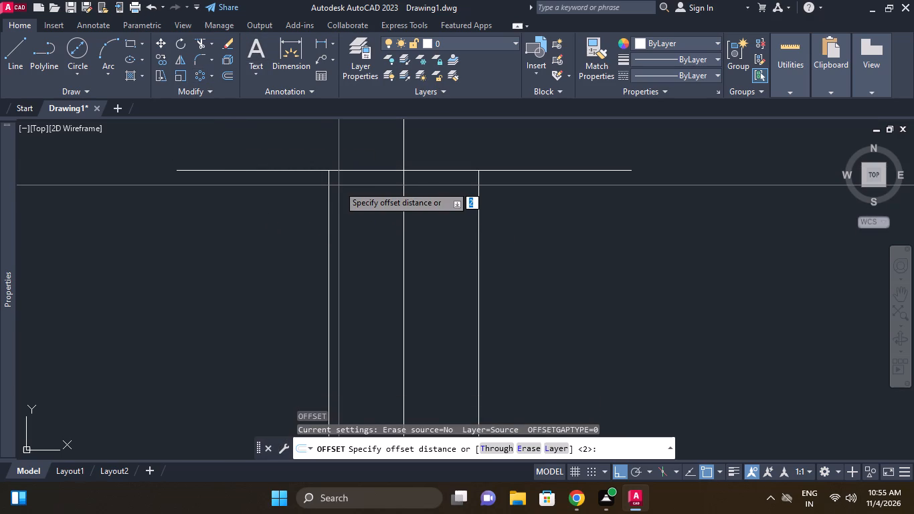
key(1)
key(space)
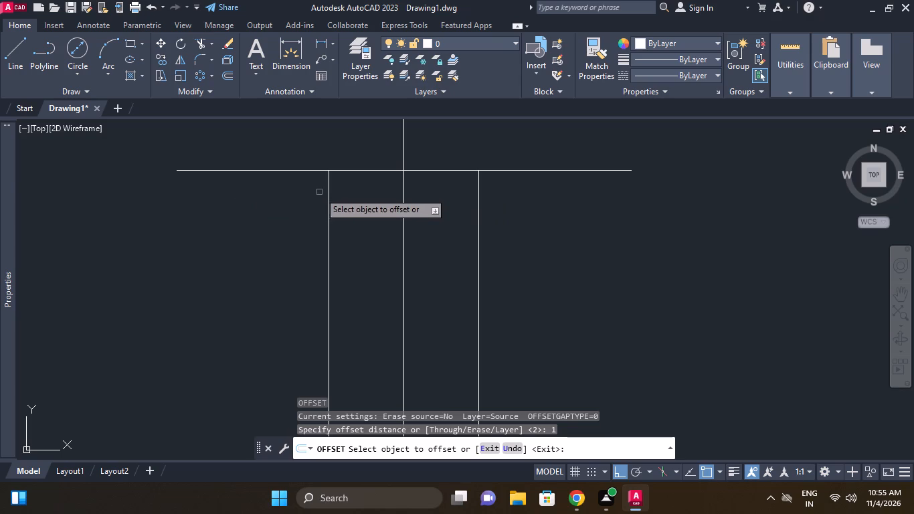
click(328, 188)
click(318, 189)
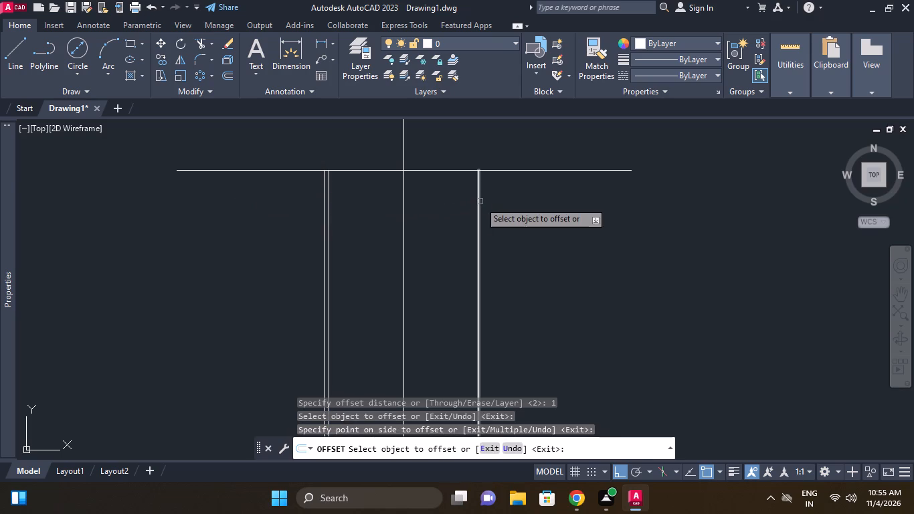
click(480, 201)
click(510, 195)
click(510, 172)
click(502, 185)
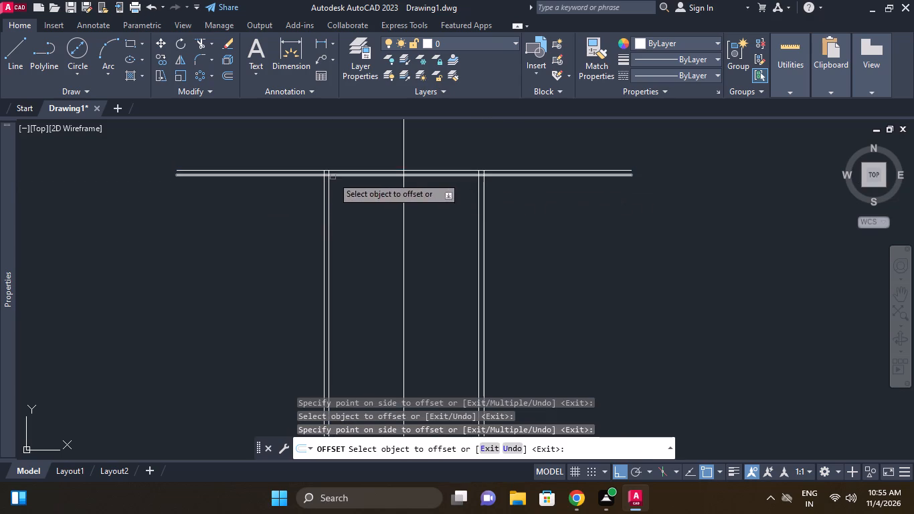
scroll(333, 177, up, 1)
middle_drag(333, 177, 333, 185)
key(Escape)
Draw diagonal 1 mm chamfer lines flaring outward at both upper corners of the column, between the offset-line intersections.
key(l)
key(space)
scroll(321, 177, up, 2)
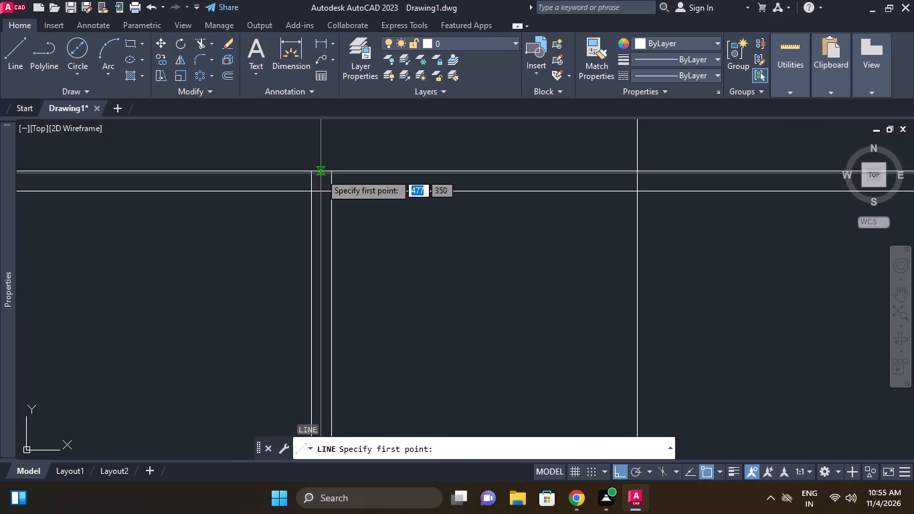
click(314, 173)
click(331, 192)
key(Escape)
key(space)
middle_drag(452, 217, 297, 247)
scroll(298, 247, down, 1)
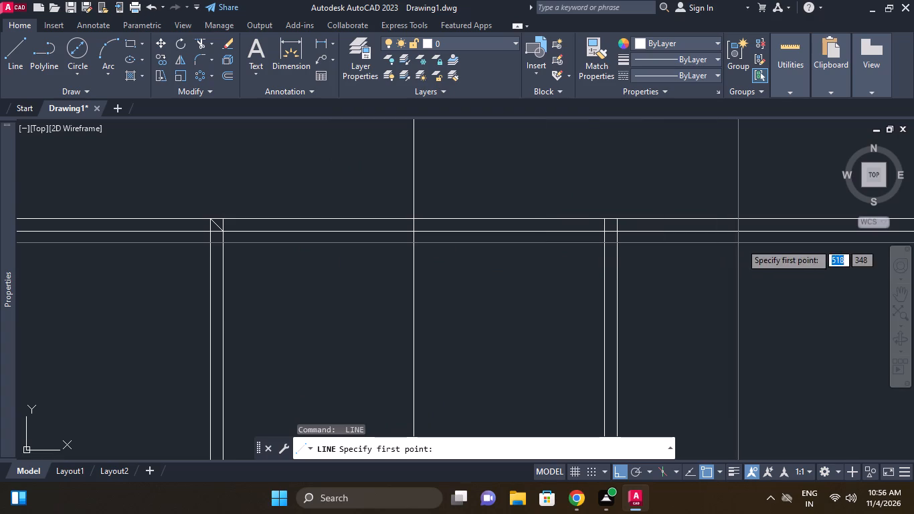
click(604, 231)
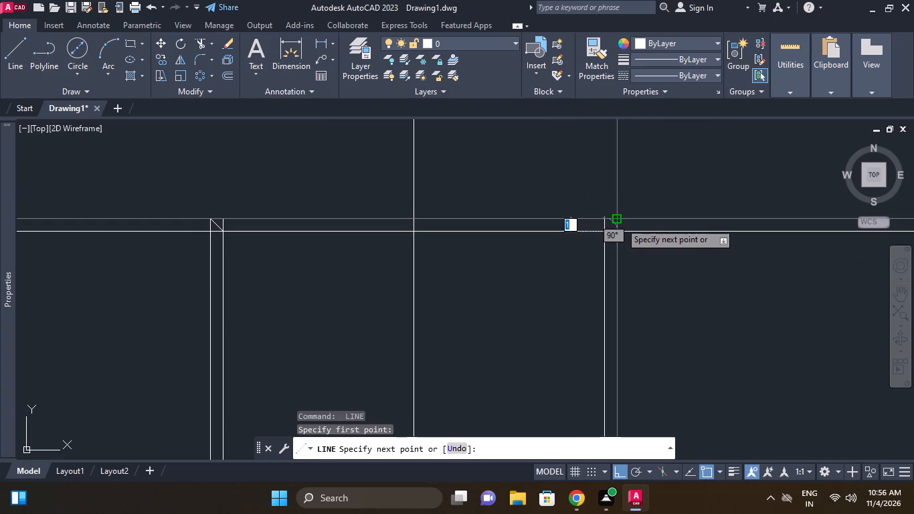
click(620, 222)
key(Escape)
Erase the two outer 1 mm offset vertical lines beside the column.
click(618, 248)
key(e)
key(space)
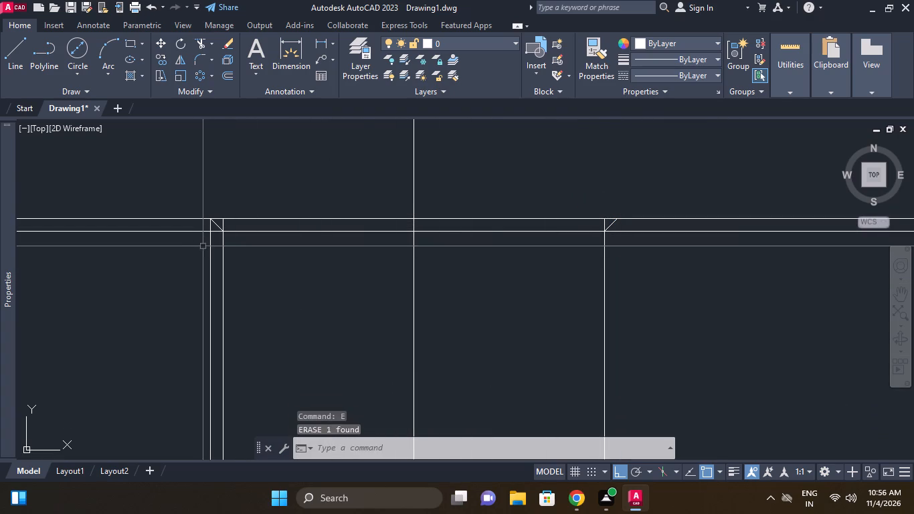
click(211, 244)
key(e)
key(space)
Trim the short ends of both column sides between the two upper horizontal lines.
click(201, 37)
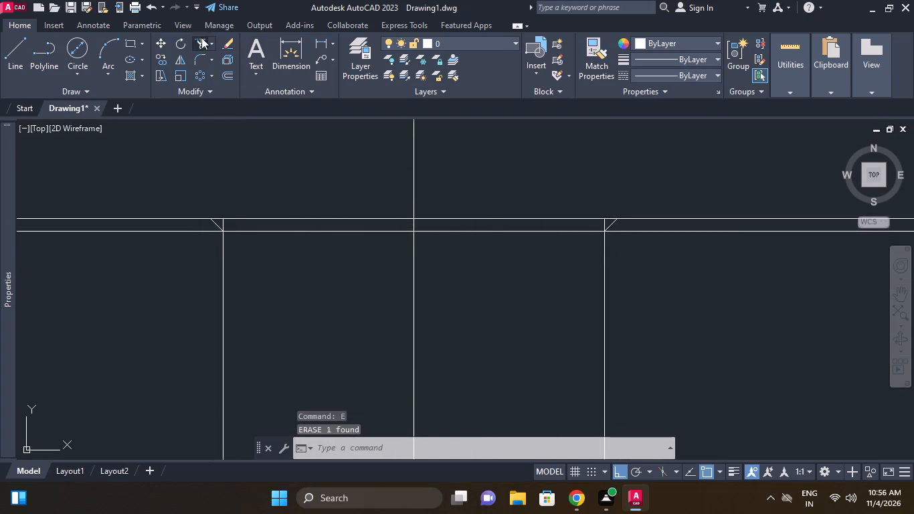
right_click(279, 211)
click(300, 218)
scroll(254, 218, up, 2)
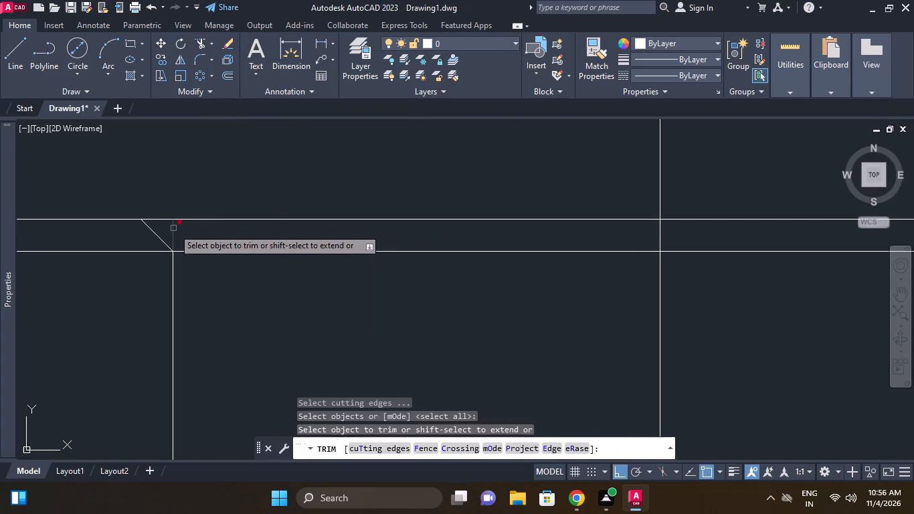
click(173, 228)
scroll(225, 244, down, 1)
middle_drag(225, 244, 189, 256)
middle_drag(760, 307, 616, 300)
click(622, 240)
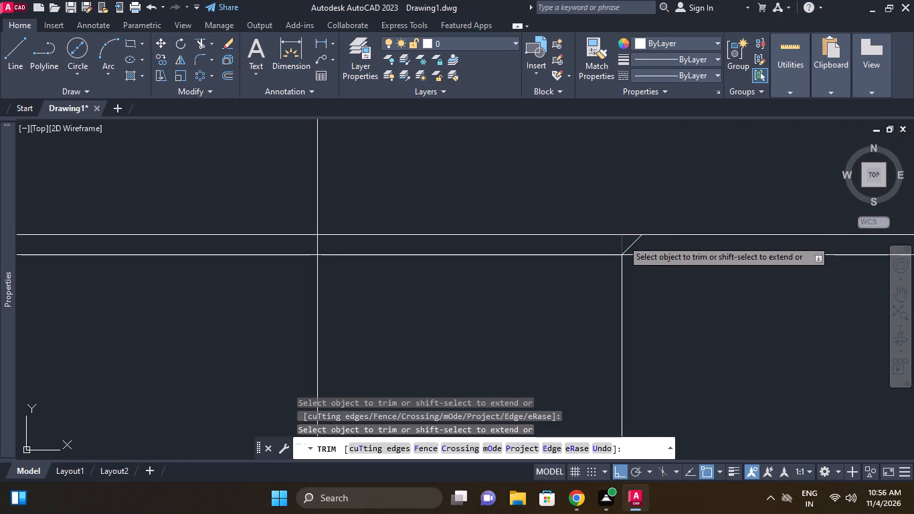
right_click(621, 194)
click(648, 199)
Trim the lower of the two upper horizontal lines where it extends beyond both column sides.
scroll(678, 198, down, 3)
middle_click(678, 198)
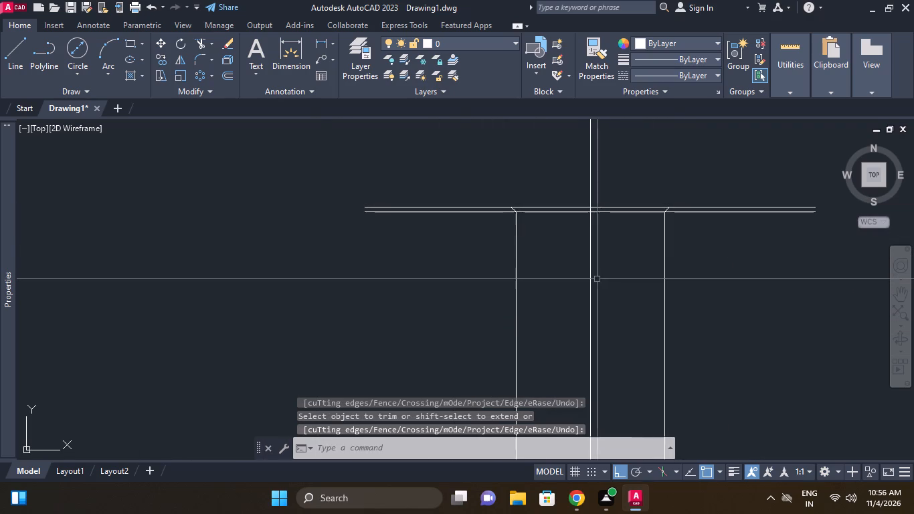
middle_drag(602, 261, 601, 254)
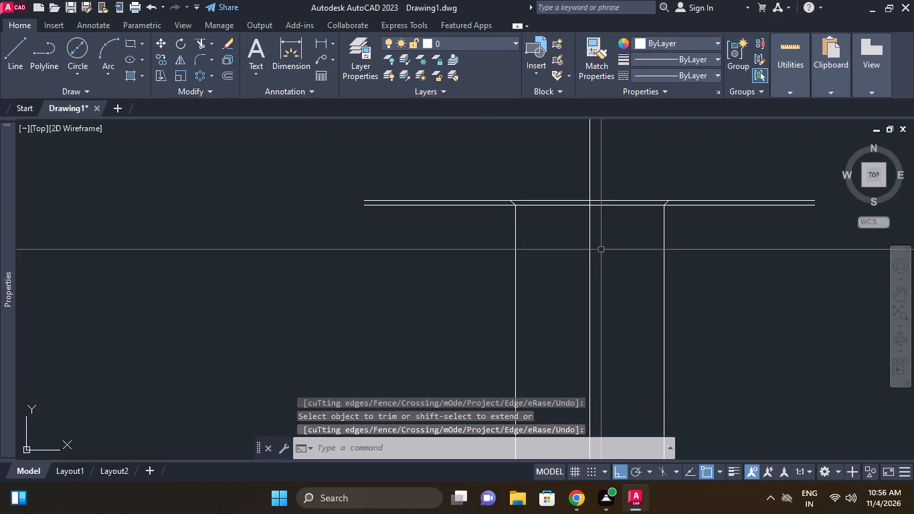
scroll(501, 207, up, 1)
right_click(391, 193)
click(435, 200)
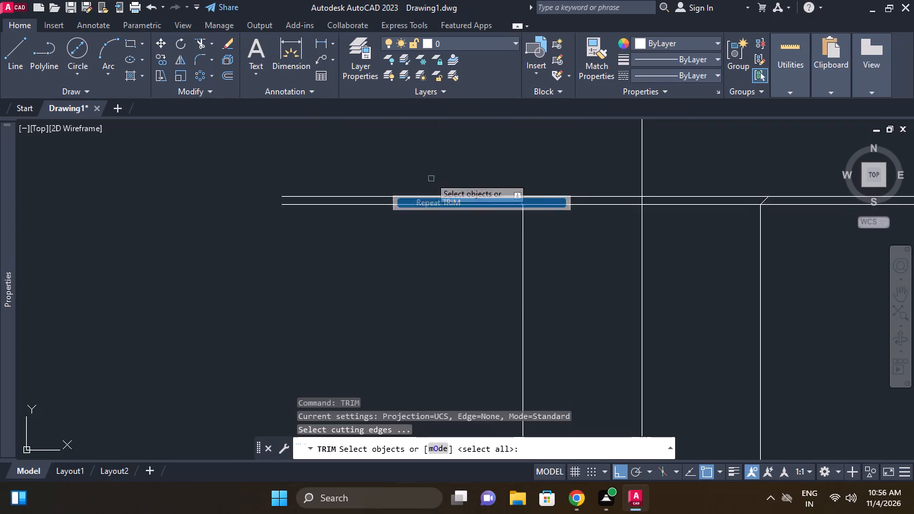
right_click(428, 176)
click(448, 183)
click(456, 205)
middle_drag(491, 233, 349, 258)
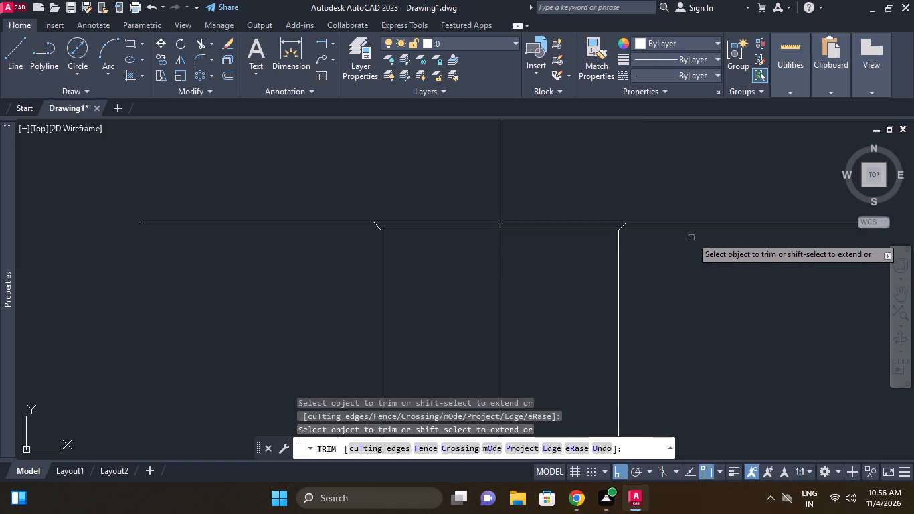
click(687, 230)
right_click(668, 278)
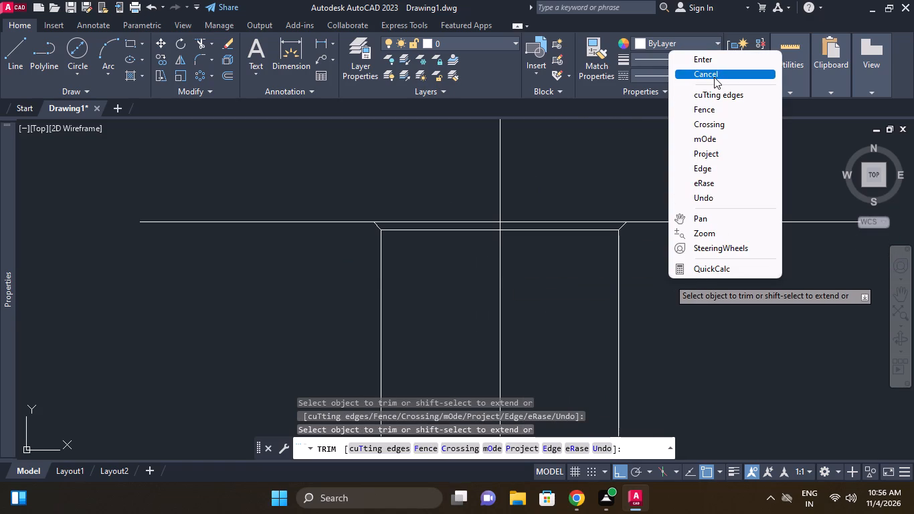
click(714, 77)
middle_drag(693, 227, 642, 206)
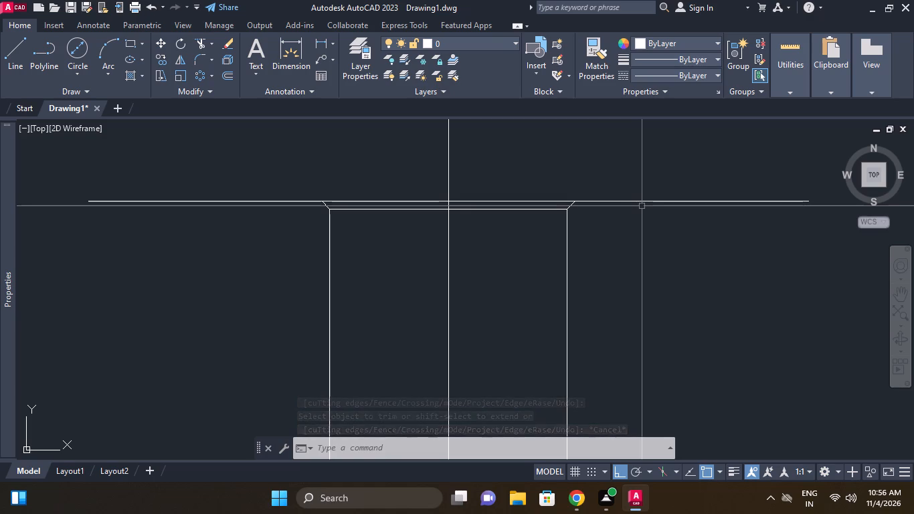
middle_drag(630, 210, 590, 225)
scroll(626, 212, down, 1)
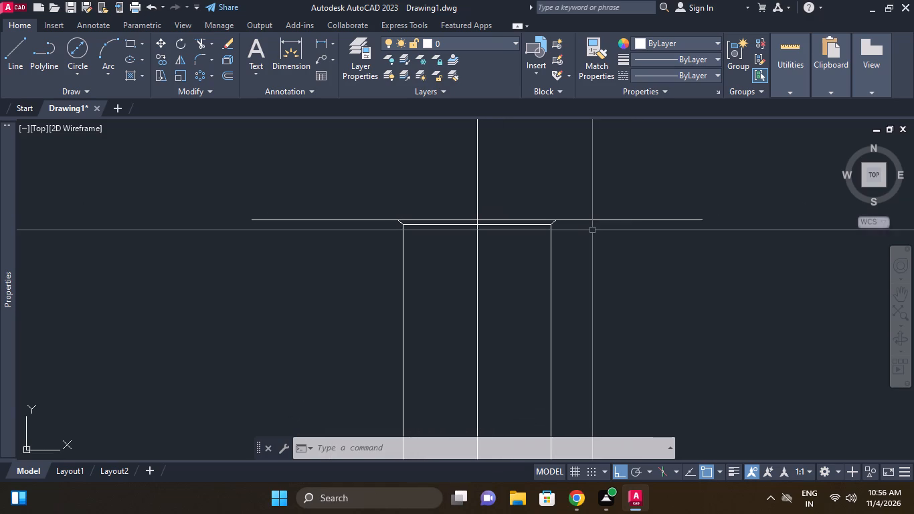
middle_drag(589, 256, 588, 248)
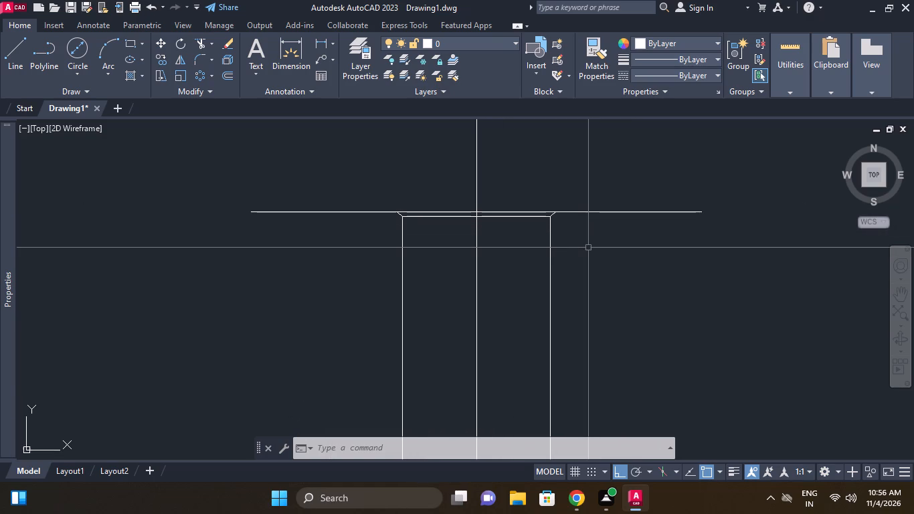
Examine the front view from the chamfered column top down to the hub and flange base.
middle_drag(588, 247, 591, 234)
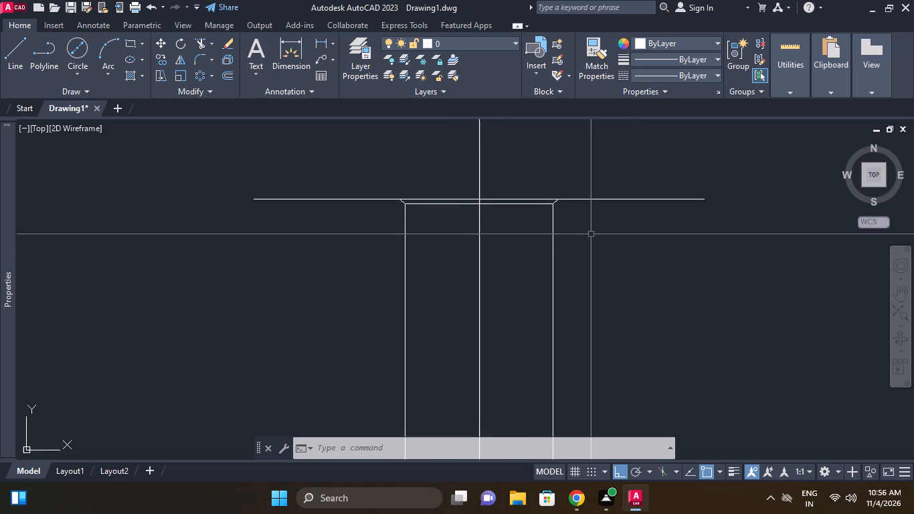
middle_drag(591, 234, 595, 226)
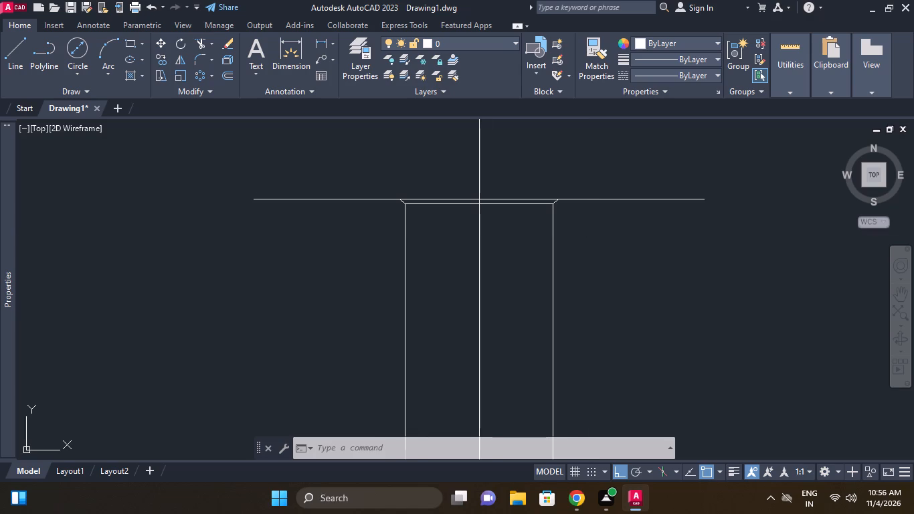
middle_drag(595, 226, 605, 194)
scroll(604, 197, down, 2)
middle_drag(604, 197, 604, 186)
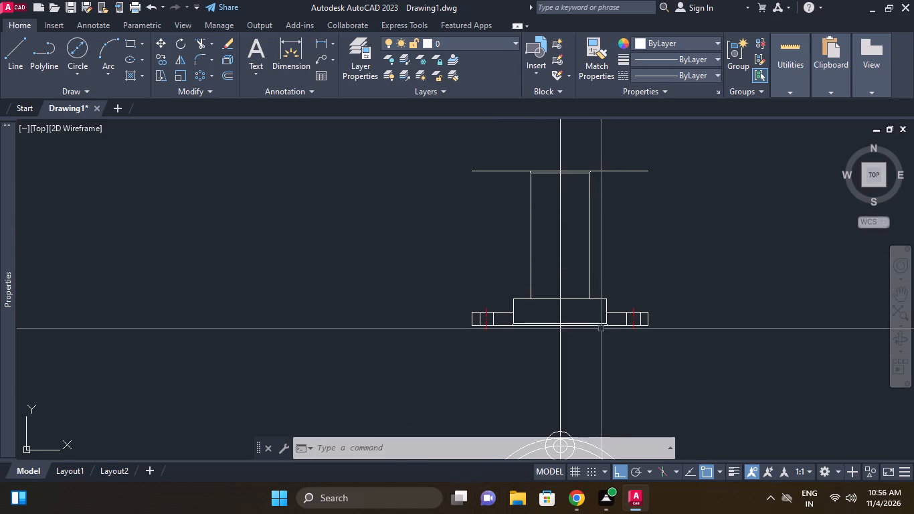
scroll(600, 329, up, 1)
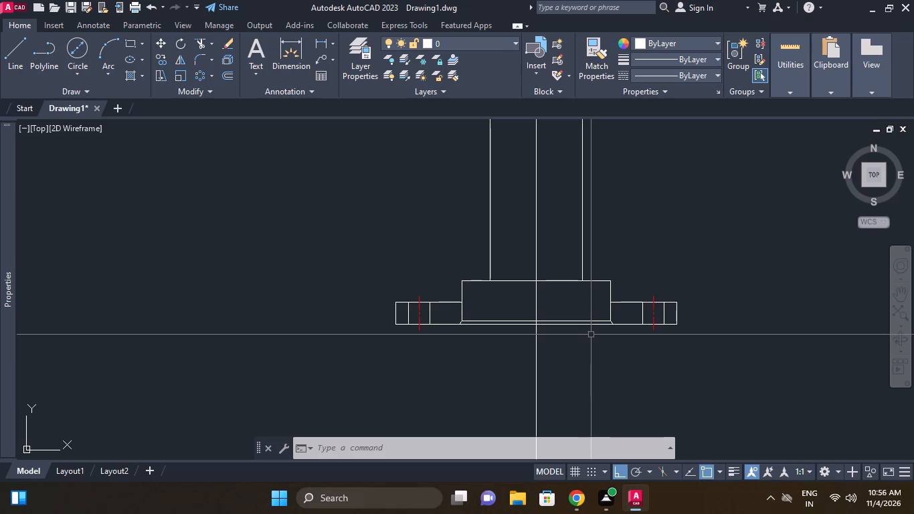
middle_drag(654, 258, 654, 259)
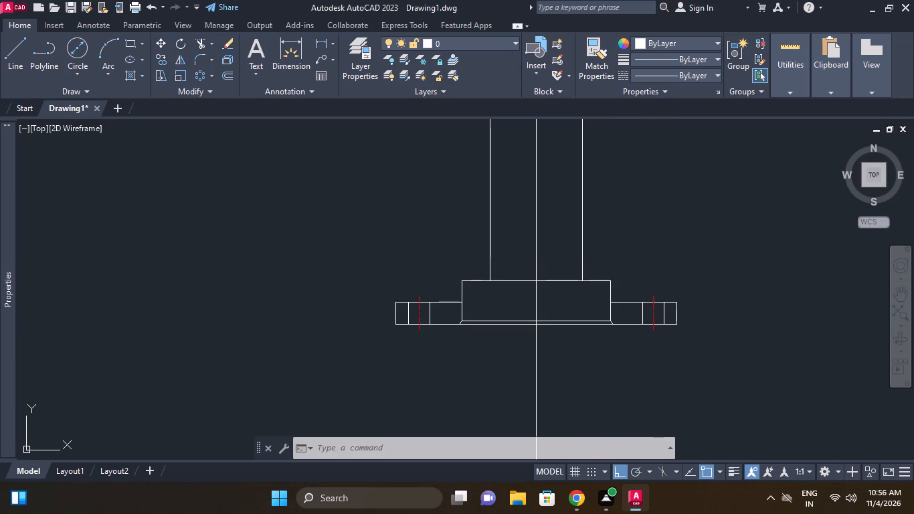
middle_drag(654, 259, 656, 307)
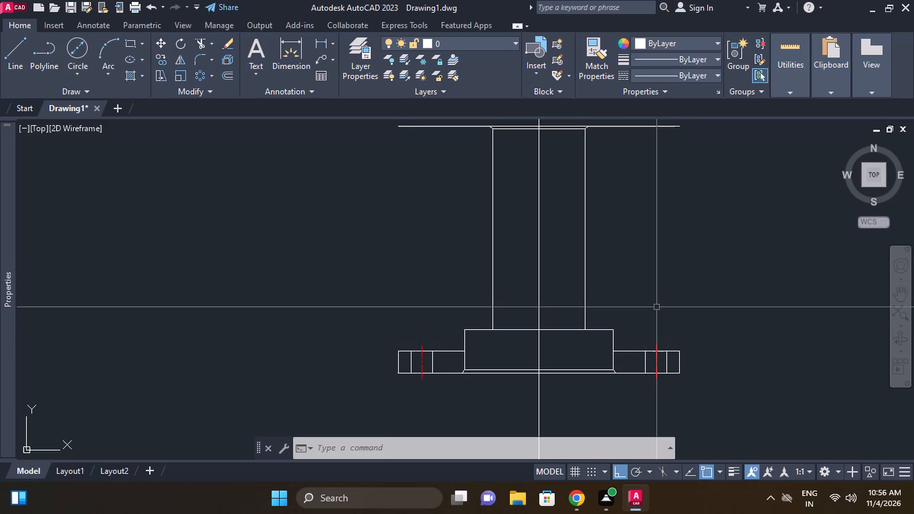
middle_drag(632, 280, 630, 309)
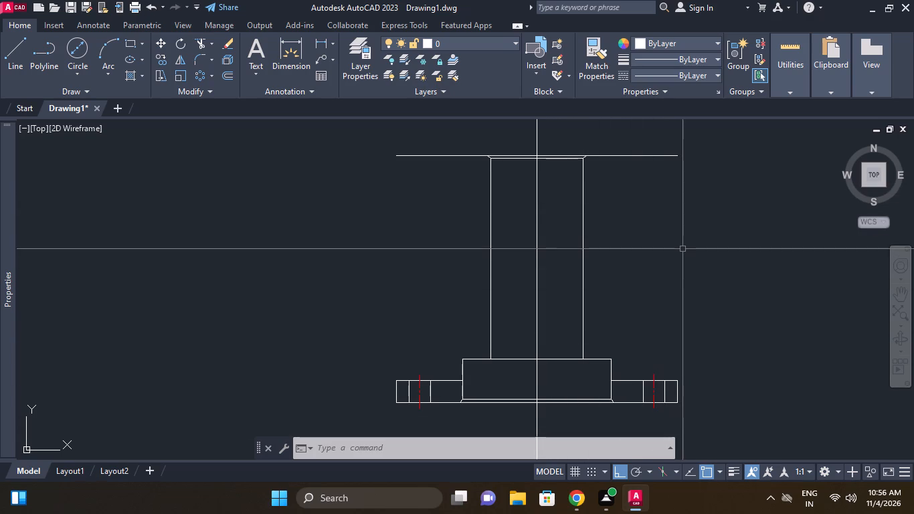
middle_drag(676, 249, 630, 249)
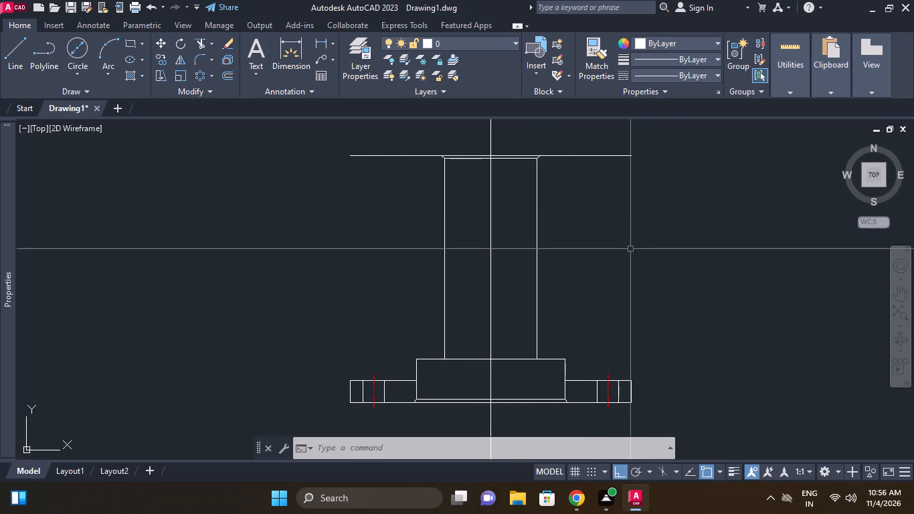
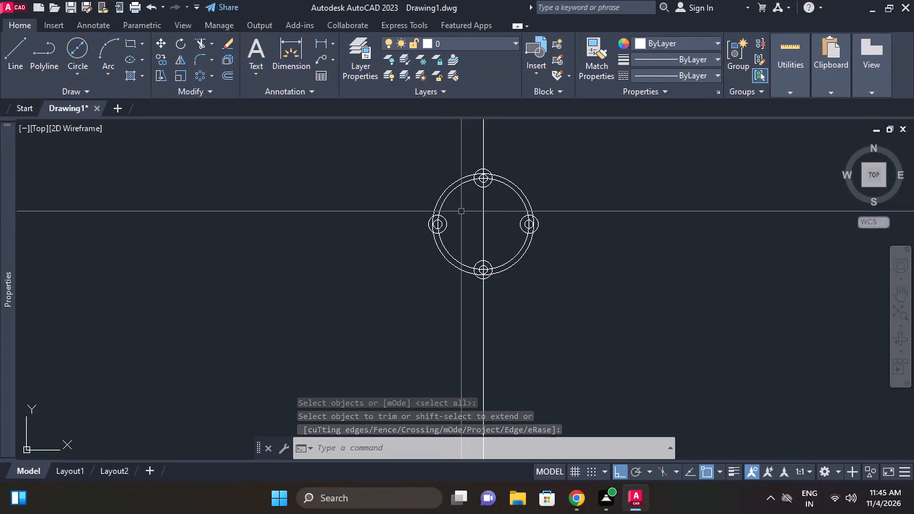
Copy the whole four-boss plan view horizontally to the empty area on its right.
click(379, 155)
click(674, 322)
right_click(648, 238)
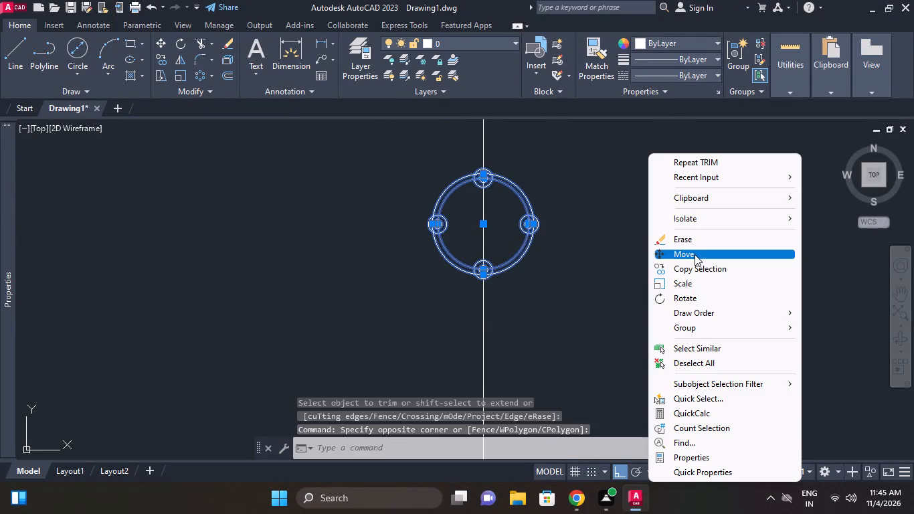
click(692, 267)
click(662, 263)
middle_drag(769, 262, 651, 263)
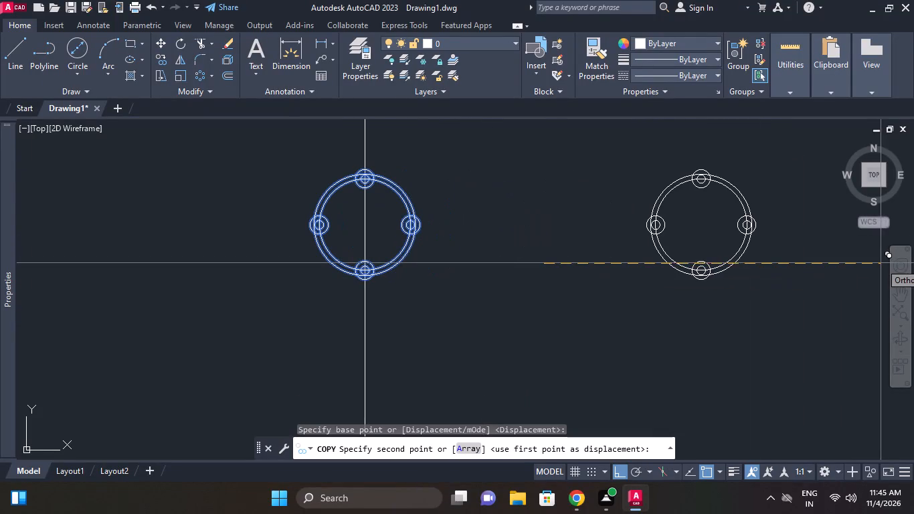
click(844, 263)
scroll(723, 203, up, 2)
right_click(723, 197)
click(761, 224)
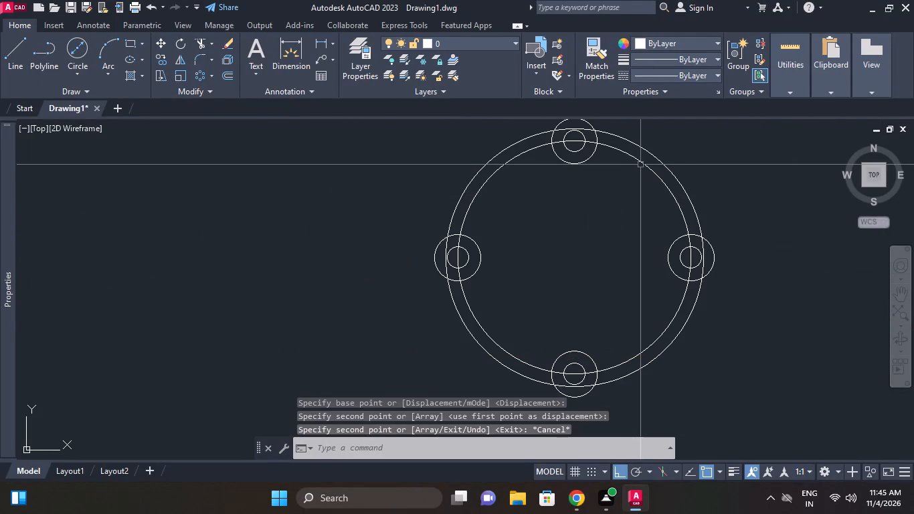
Give the copied plan's inner 76 mm pitch circle the CENTER linetype with a linetype scale of 10.
click(641, 164)
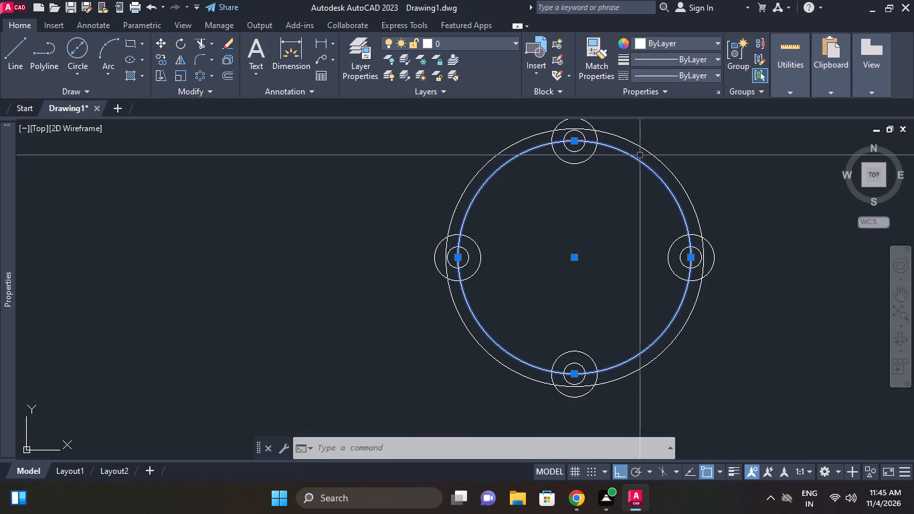
click(685, 70)
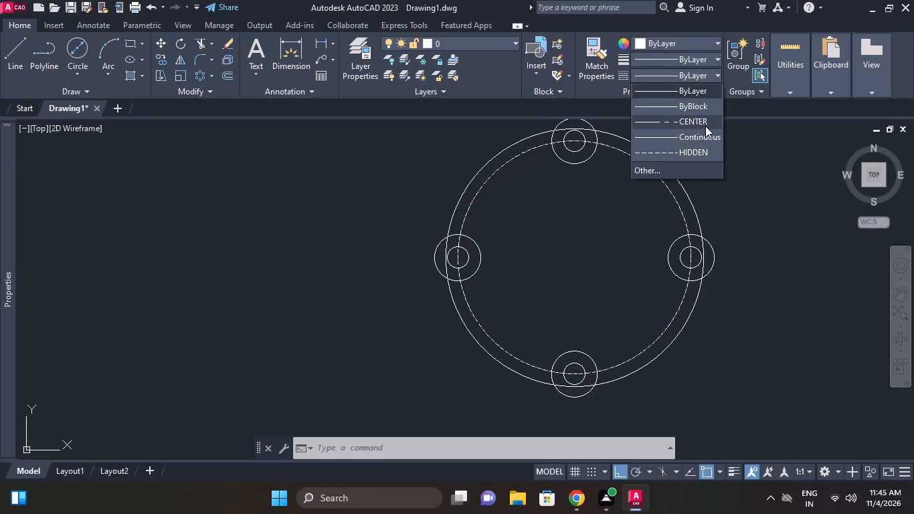
click(705, 126)
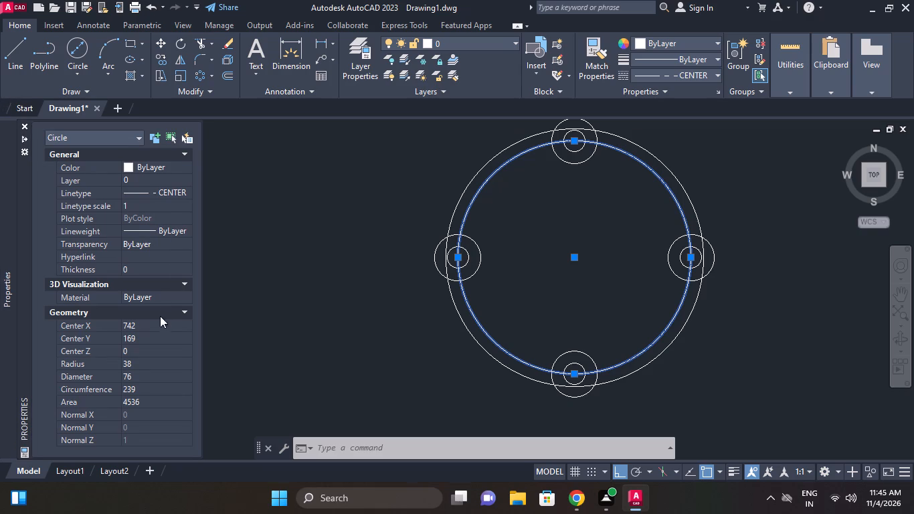
click(161, 203)
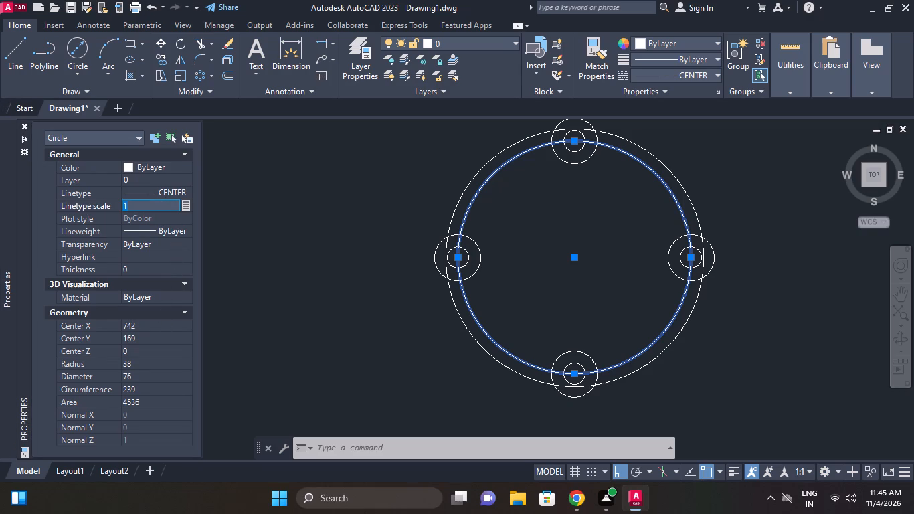
text(10)
key(Return)
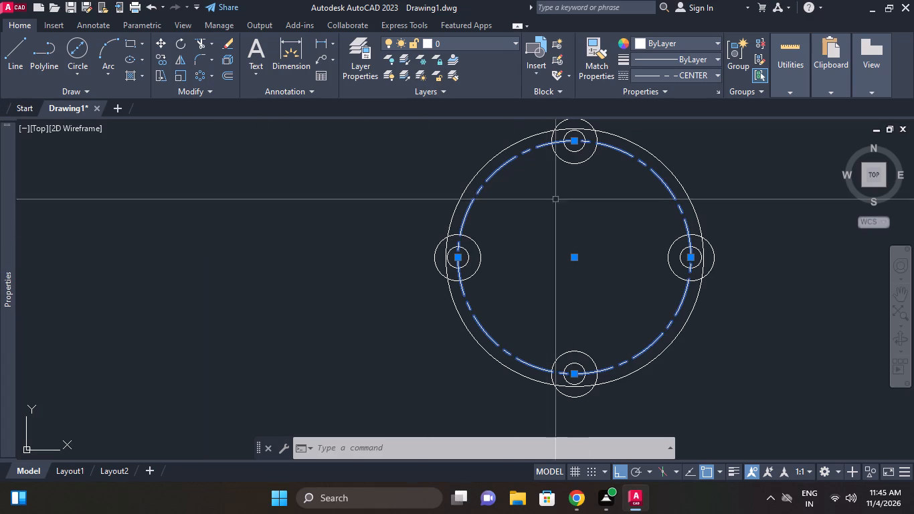
key(Escape)
Change the colour of the copied plan's center-line pitch circle to dark grey from the index colors.
click(513, 160)
click(686, 34)
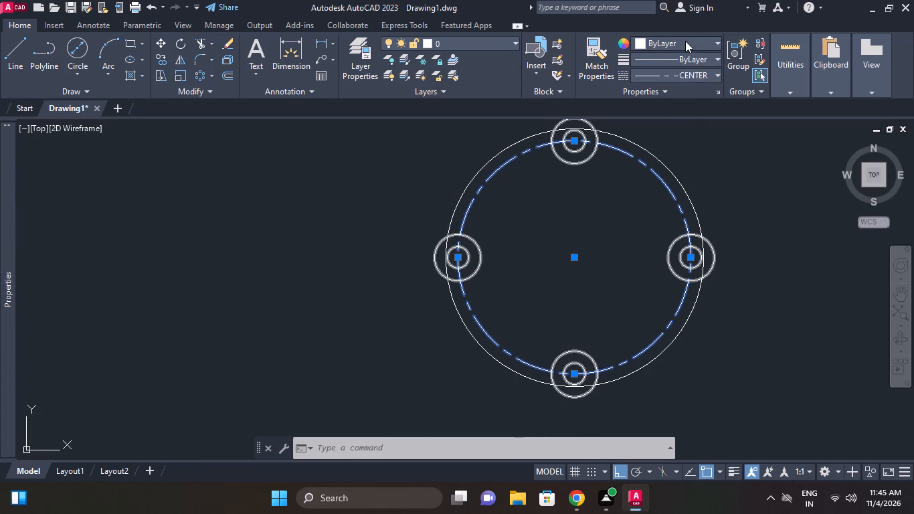
click(715, 40)
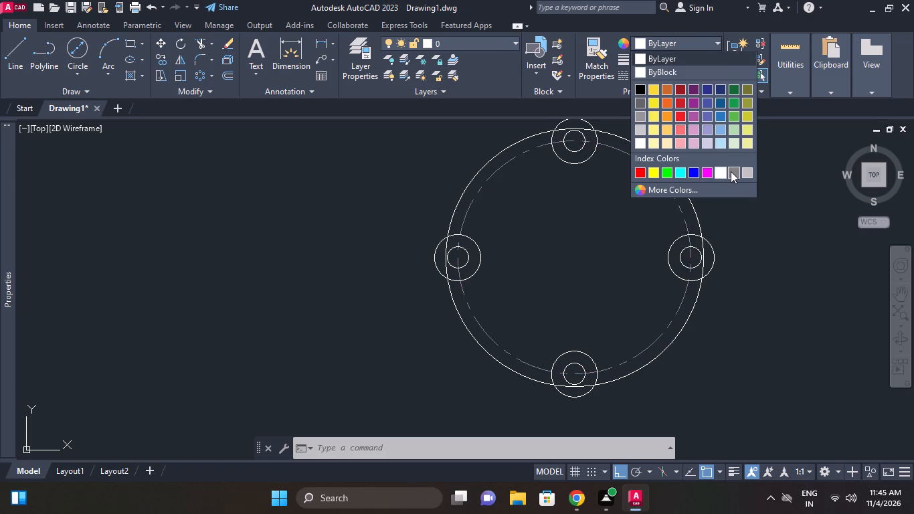
click(731, 171)
key(Escape)
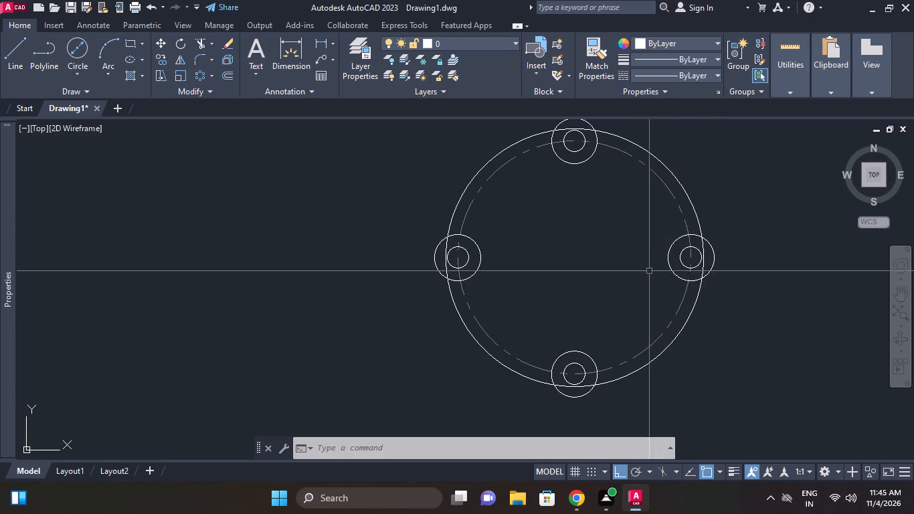
Trim the copied plan's outer flange circle where it passes through each of the four bosses.
middle_drag(669, 258, 640, 268)
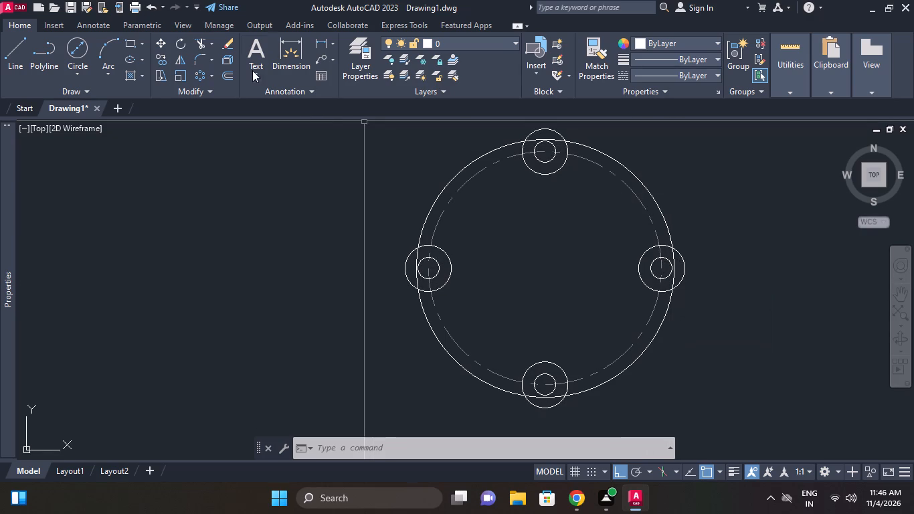
click(195, 43)
right_click(235, 222)
click(283, 233)
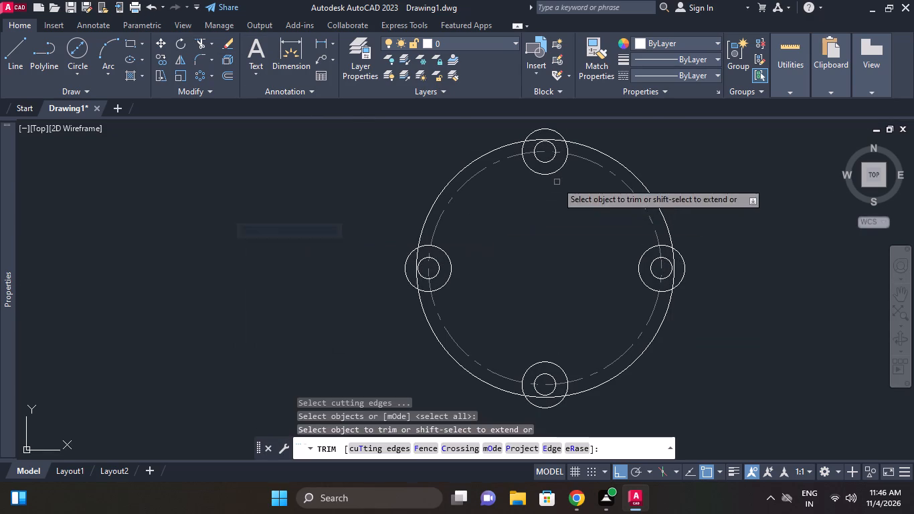
scroll(567, 137, up, 2)
click(551, 146)
scroll(550, 147, down, 1)
middle_click(550, 147)
middle_drag(788, 264, 788, 262)
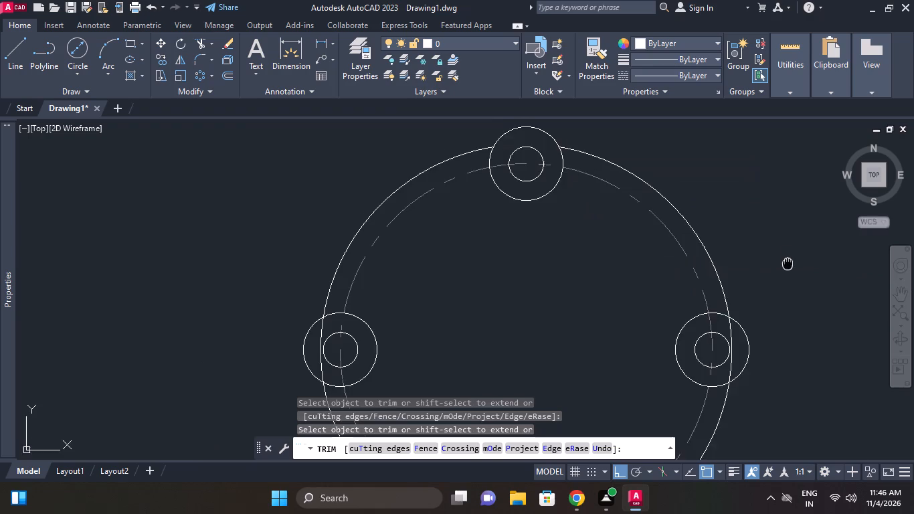
middle_drag(788, 262, 788, 199)
scroll(791, 274, up, 1)
click(695, 262)
scroll(785, 276, down, 2)
middle_drag(783, 273, 783, 240)
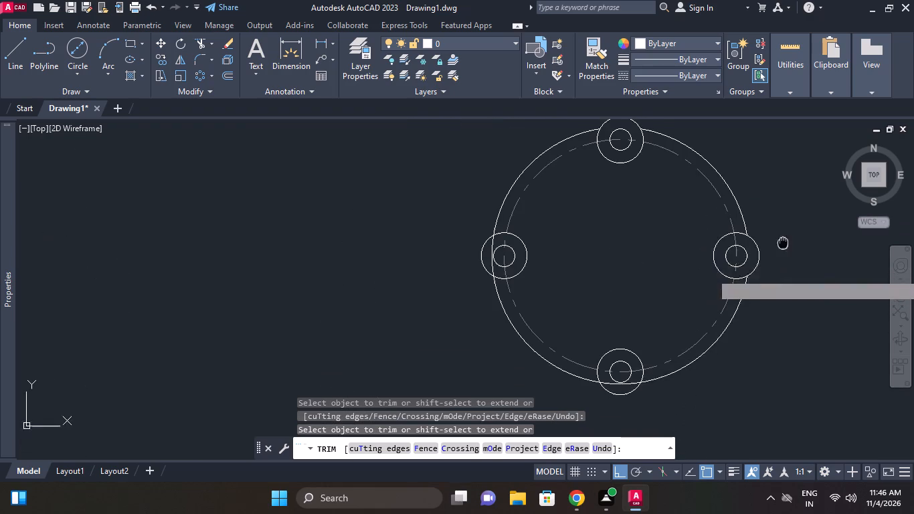
middle_drag(783, 240, 784, 240)
scroll(667, 378, up, 2)
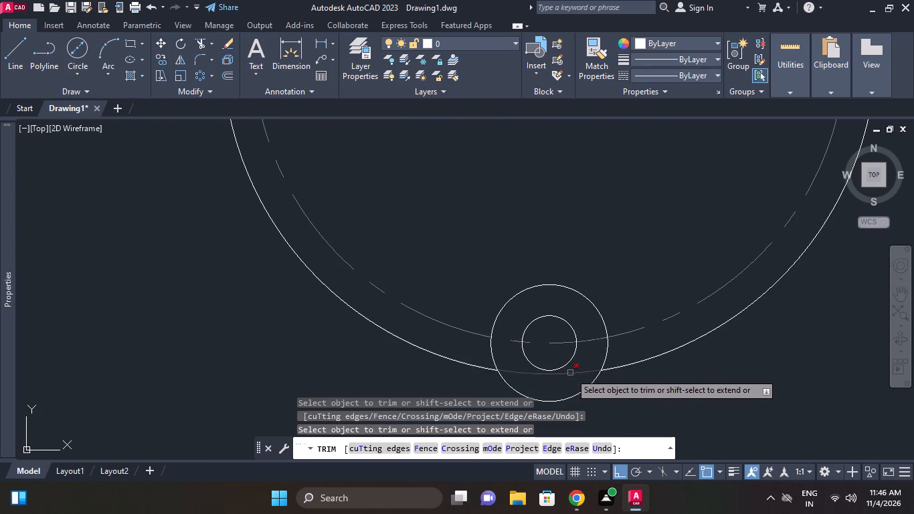
click(570, 373)
scroll(537, 329, down, 3)
middle_drag(537, 329, 605, 381)
scroll(513, 293, up, 2)
click(538, 312)
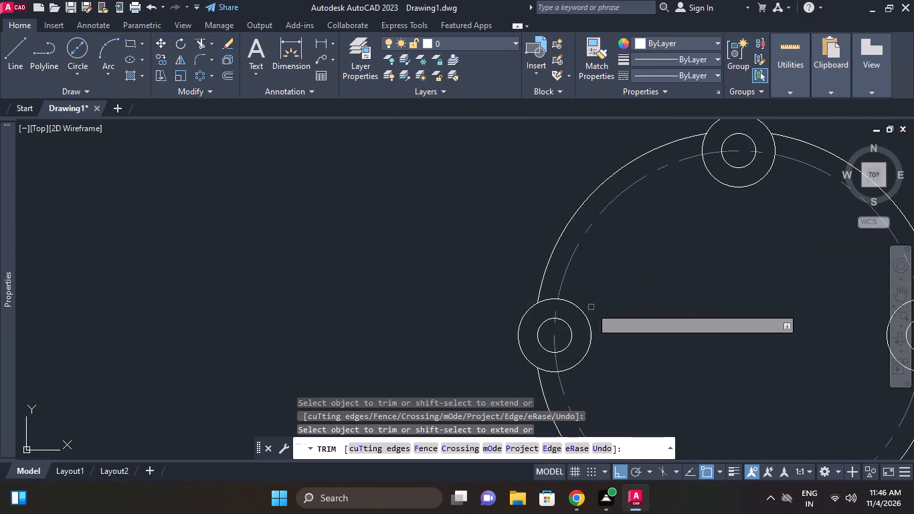
key(Escape)
scroll(709, 302, down, 2)
middle_drag(691, 298, 594, 285)
key(Escape)
Draw a vertical construction line through the center of the copied plan view.
middle_drag(728, 302, 649, 297)
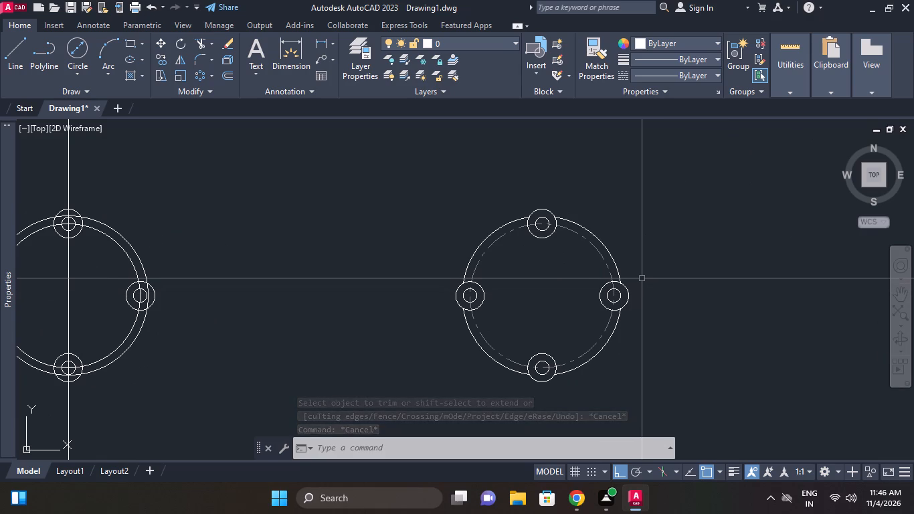
middle_drag(649, 313, 664, 293)
text(xl)
key(space)
key(v)
key(space)
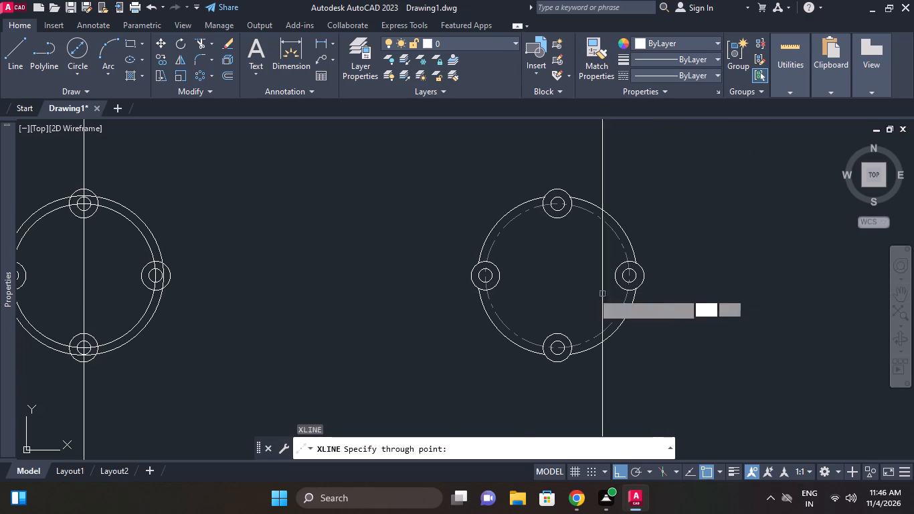
click(557, 273)
key(Escape)
Draw a horizontal construction line through the center of the copied plan view.
text(xl)
key(space)
key(h)
key(space)
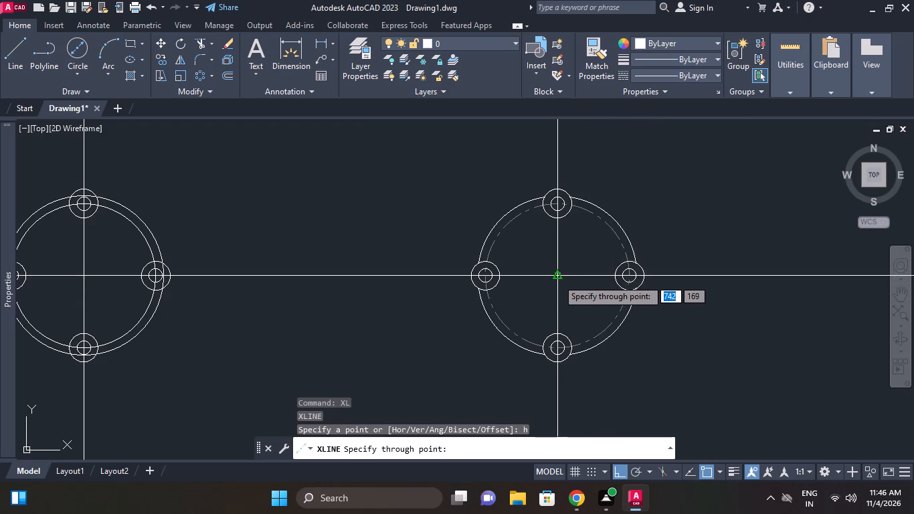
click(557, 279)
key(Escape)
right_click(689, 186)
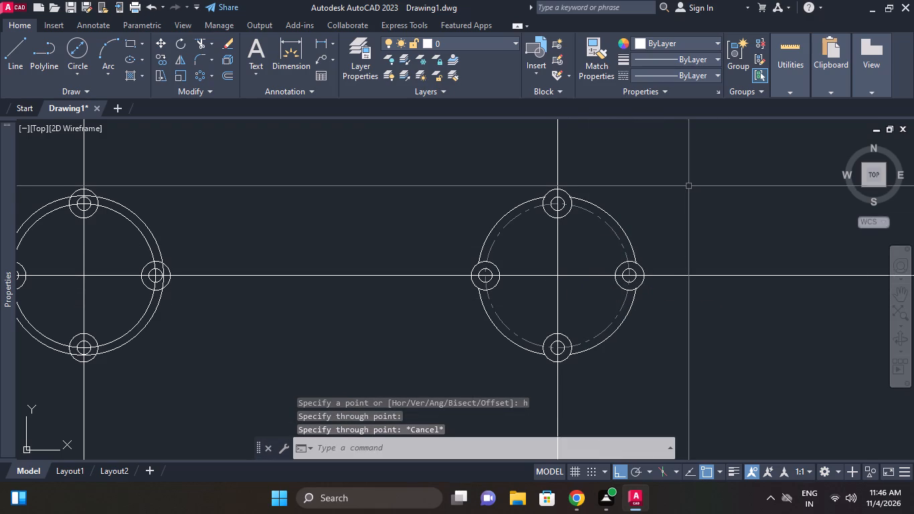
click(641, 165)
click(646, 153)
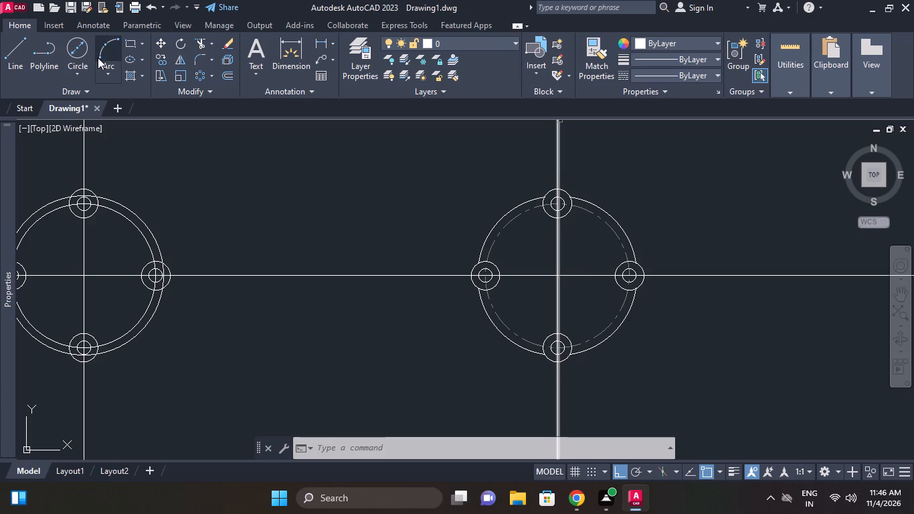
Draw a 30 mm diameter circle at the center of the copied plan view.
click(81, 47)
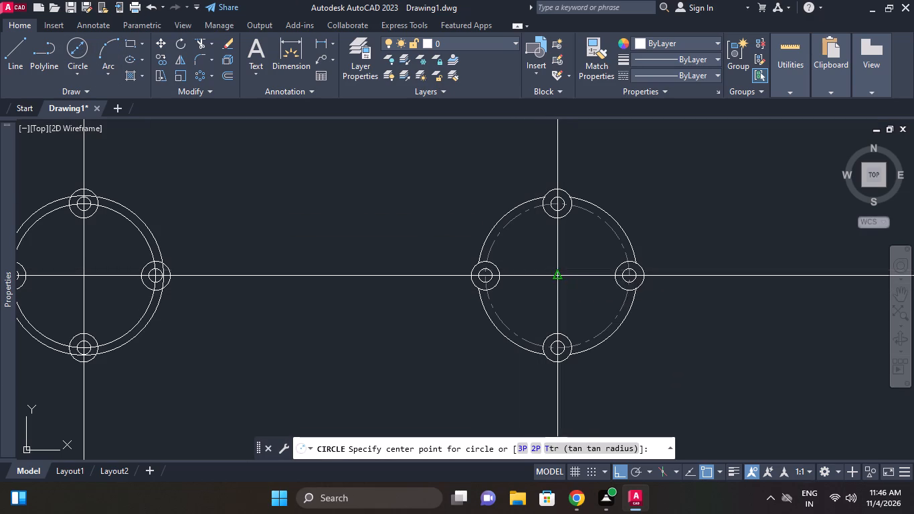
click(558, 271)
text(30)
key(Return)
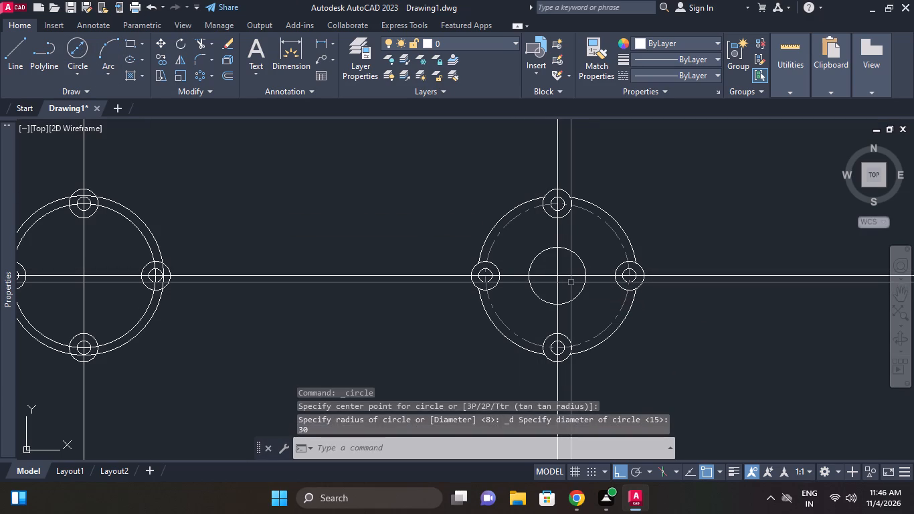
Offset the central 30 mm circle outward by 1 mm.
click(227, 78)
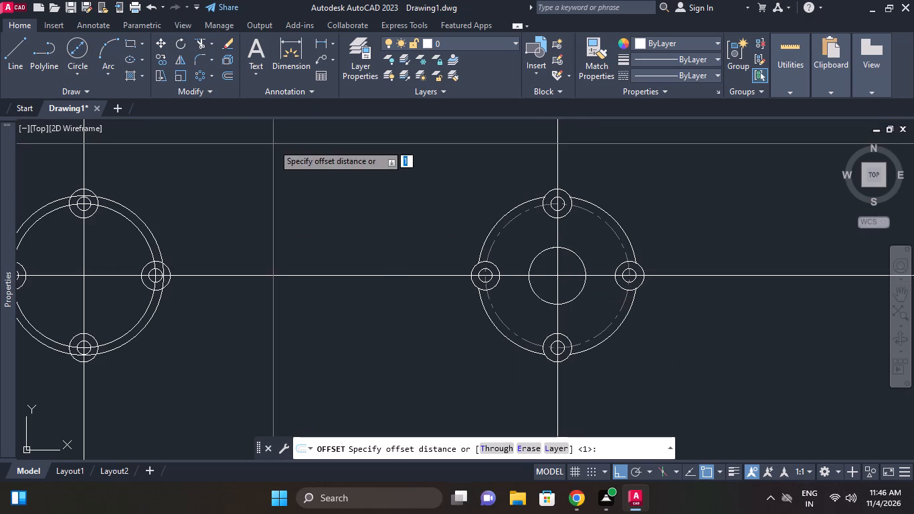
key(space)
click(547, 247)
click(541, 230)
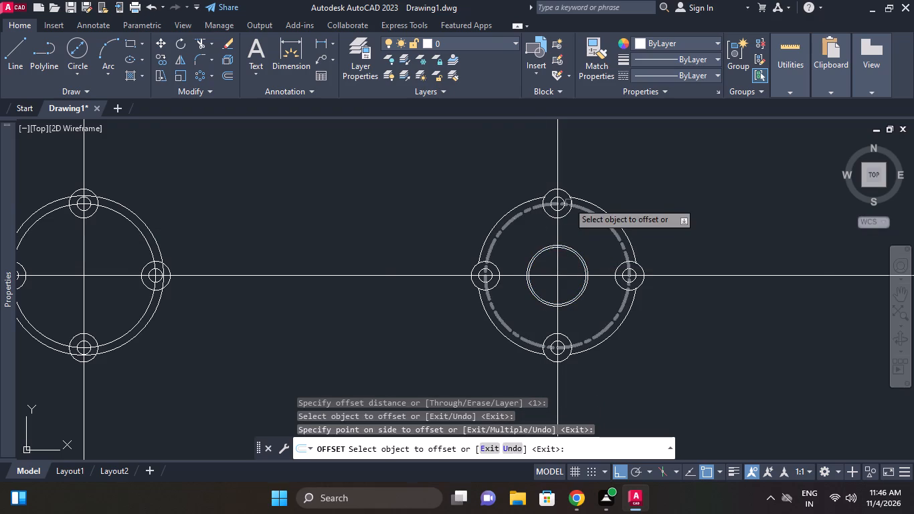
key(Escape)
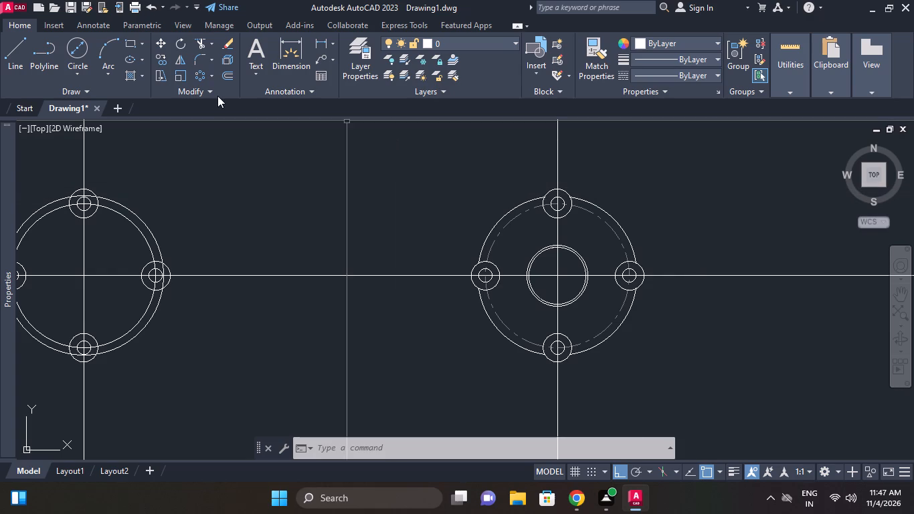
Draw a 54 mm diameter circle concentric with the column circles in the copied plan view.
click(74, 46)
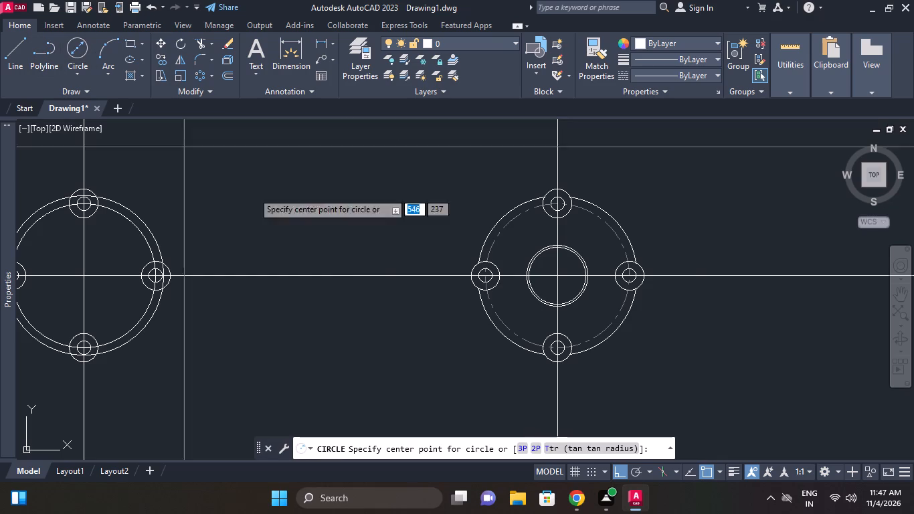
click(559, 275)
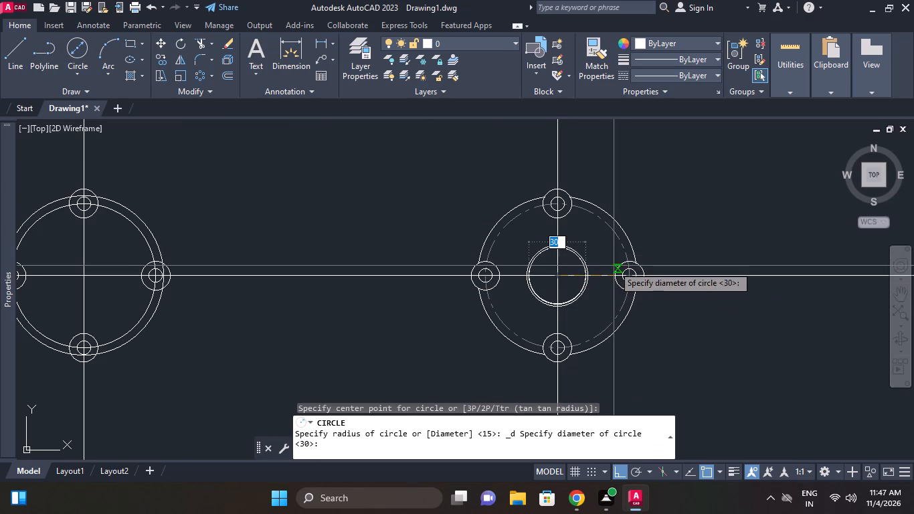
key(5)
key(4)
key(Return)
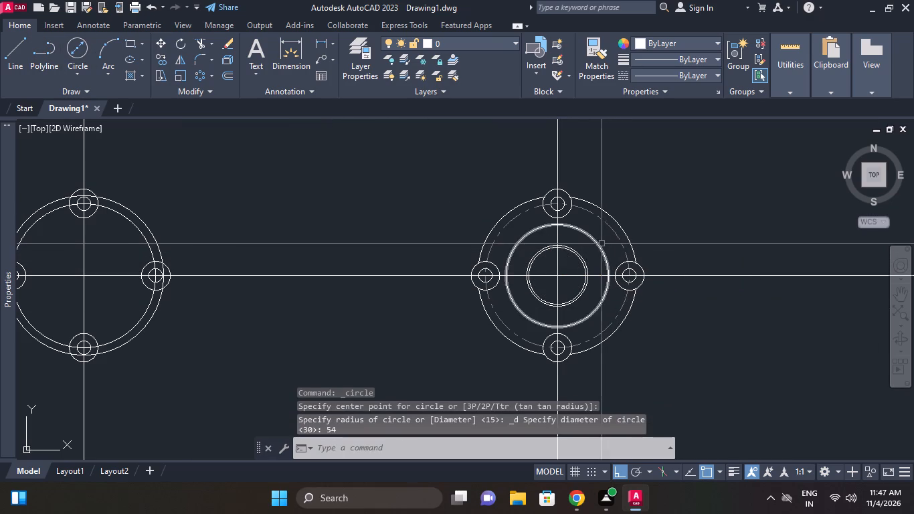
key(Escape)
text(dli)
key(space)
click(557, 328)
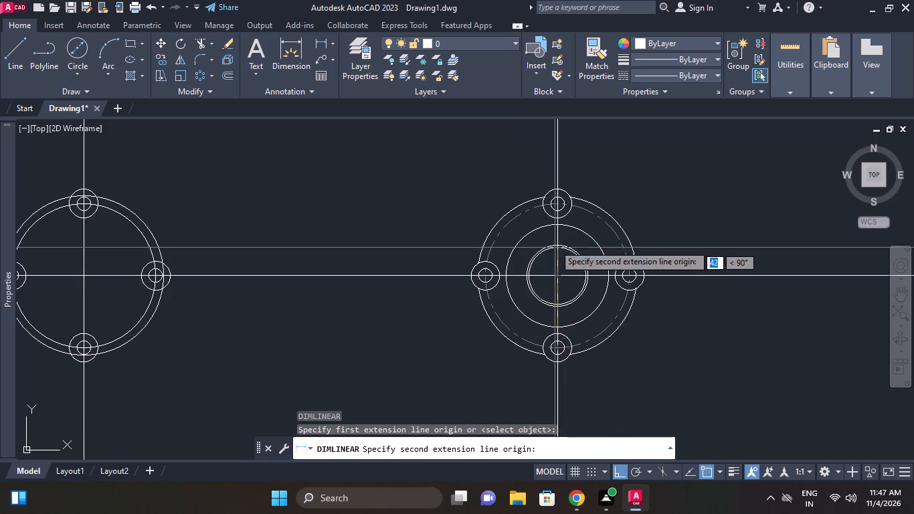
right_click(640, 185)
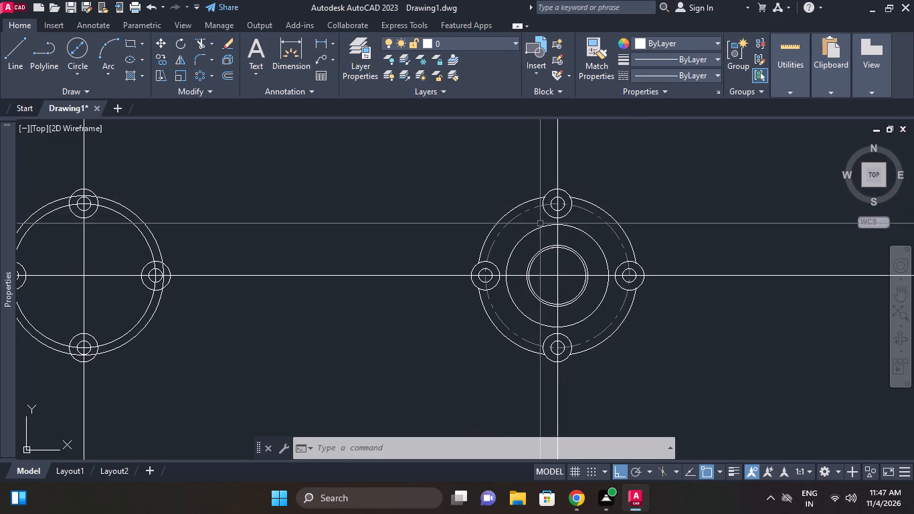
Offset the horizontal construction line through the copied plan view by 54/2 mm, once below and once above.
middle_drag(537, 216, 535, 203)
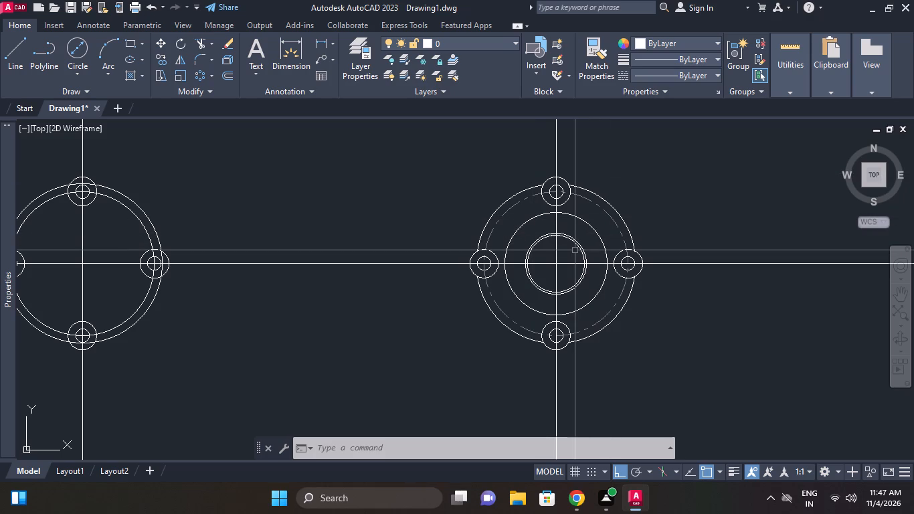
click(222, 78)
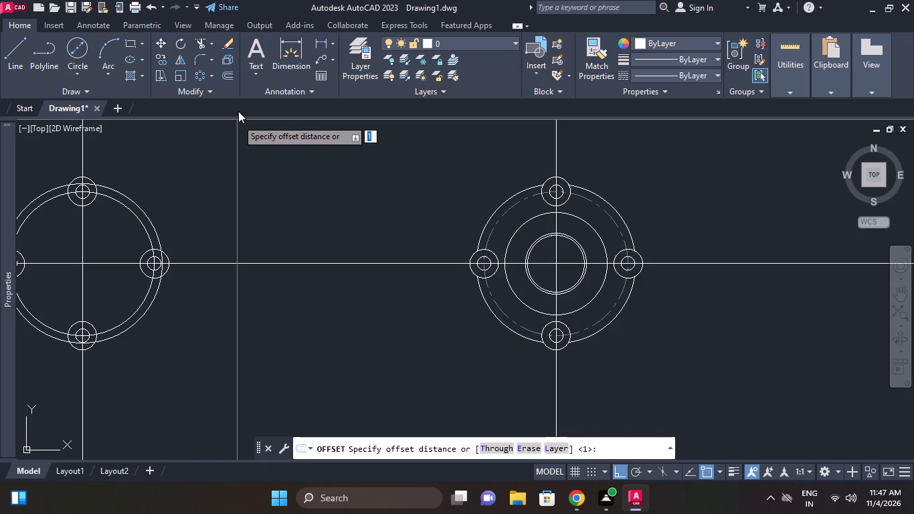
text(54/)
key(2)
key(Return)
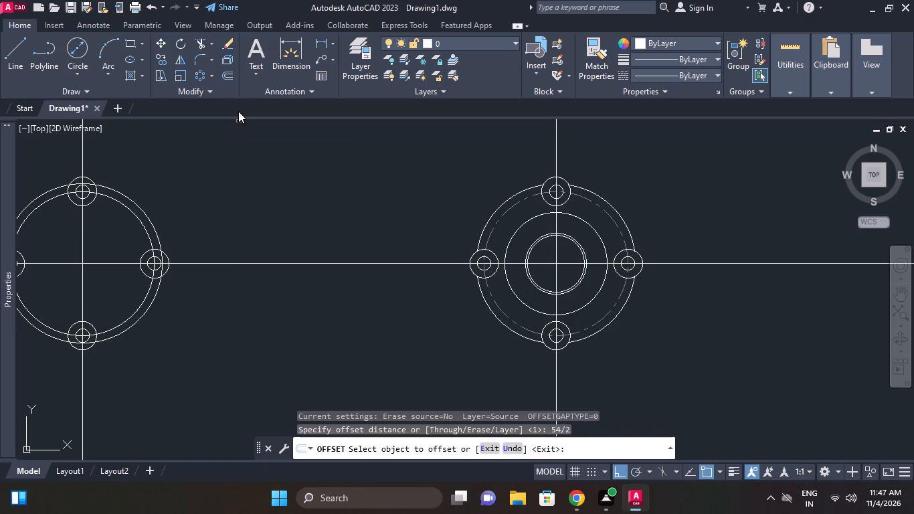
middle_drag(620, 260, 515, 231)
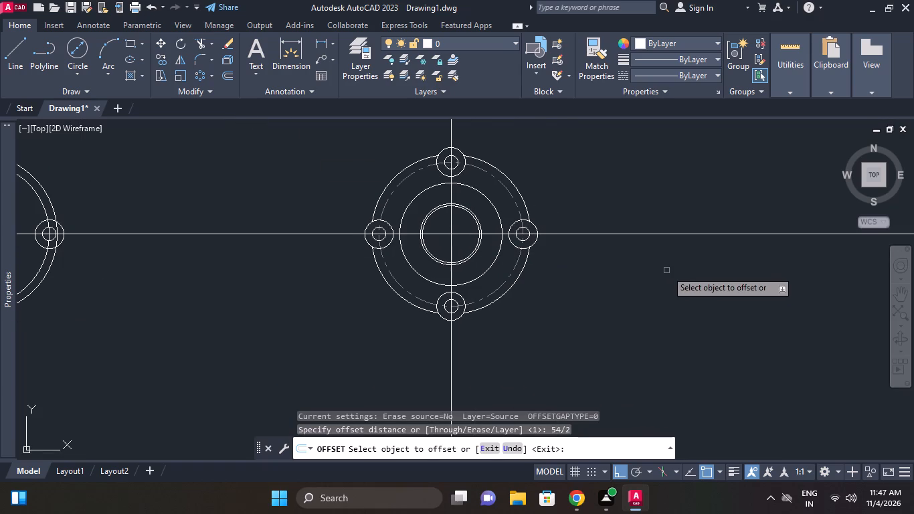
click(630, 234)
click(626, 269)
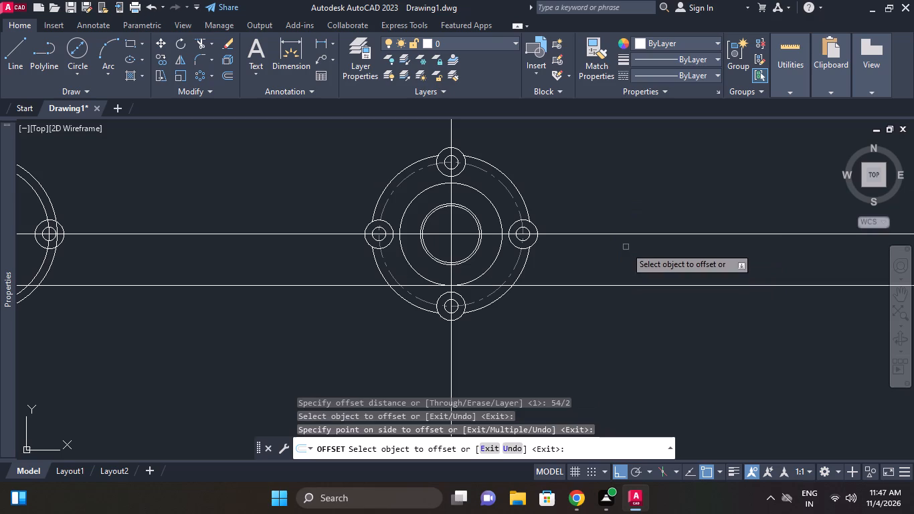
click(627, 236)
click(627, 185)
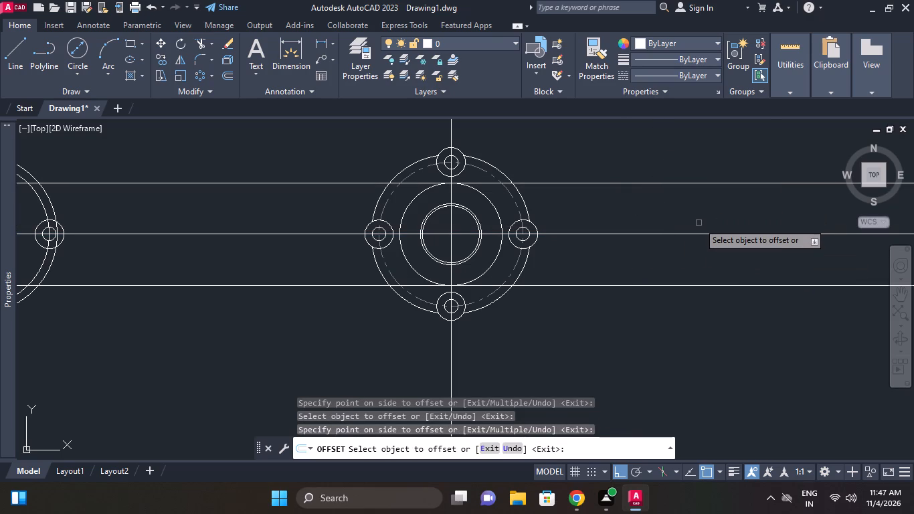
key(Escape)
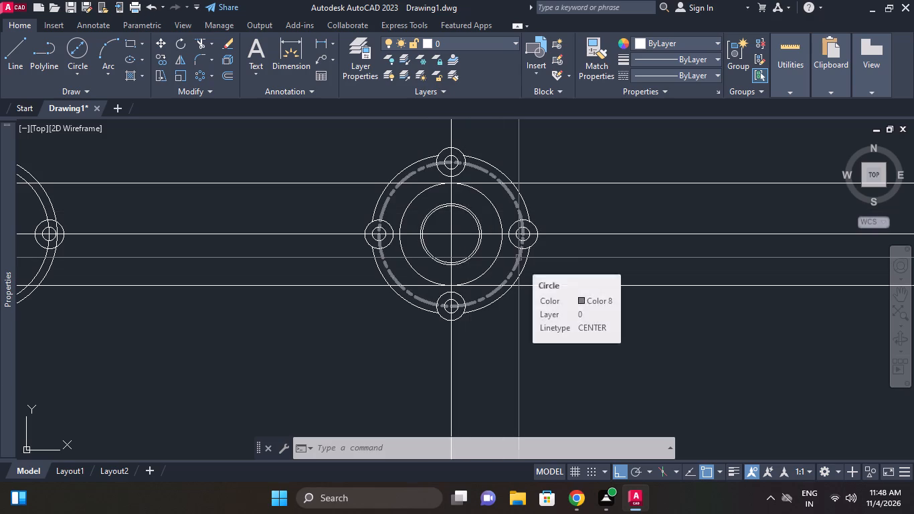
Erase the 54 mm circle and the two construction lines tangent to it in the copied plan view.
middle_drag(519, 258, 535, 259)
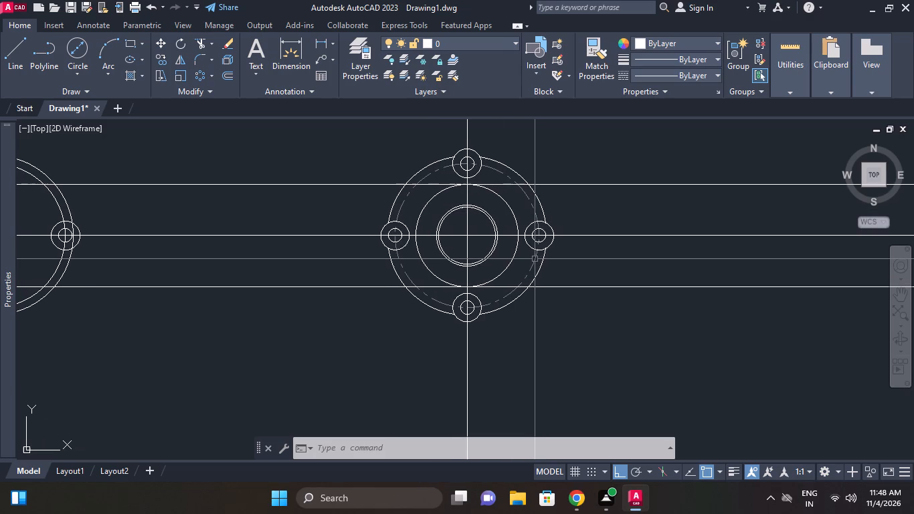
middle_drag(535, 259, 549, 236)
key(Escape)
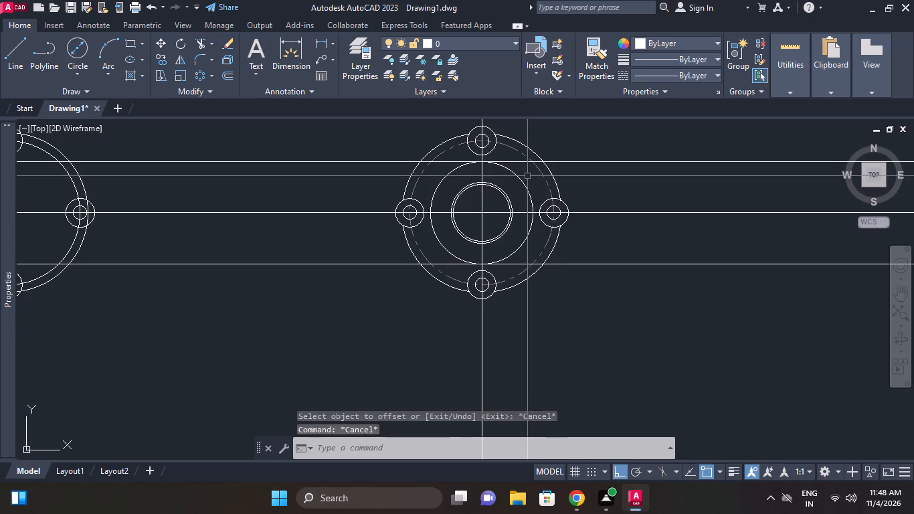
text(e)
key(space)
click(521, 181)
click(763, 208)
click(749, 154)
click(735, 266)
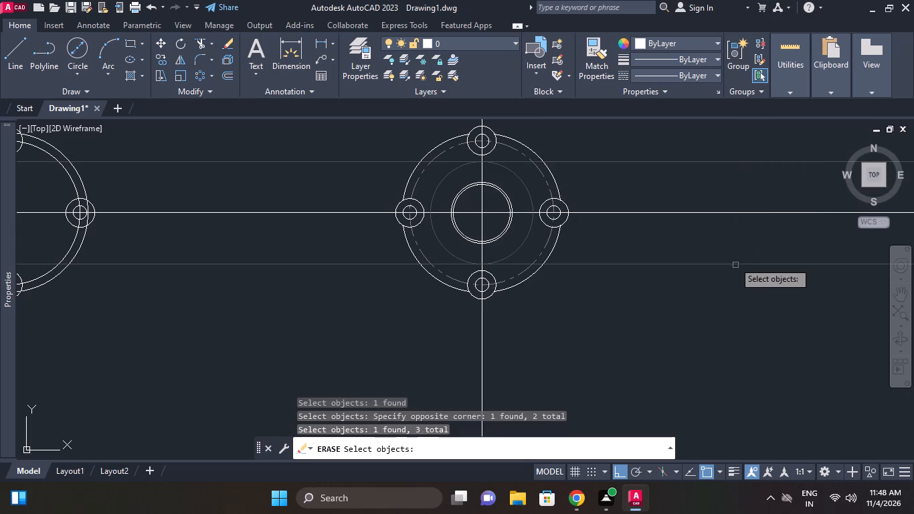
right_click(712, 246)
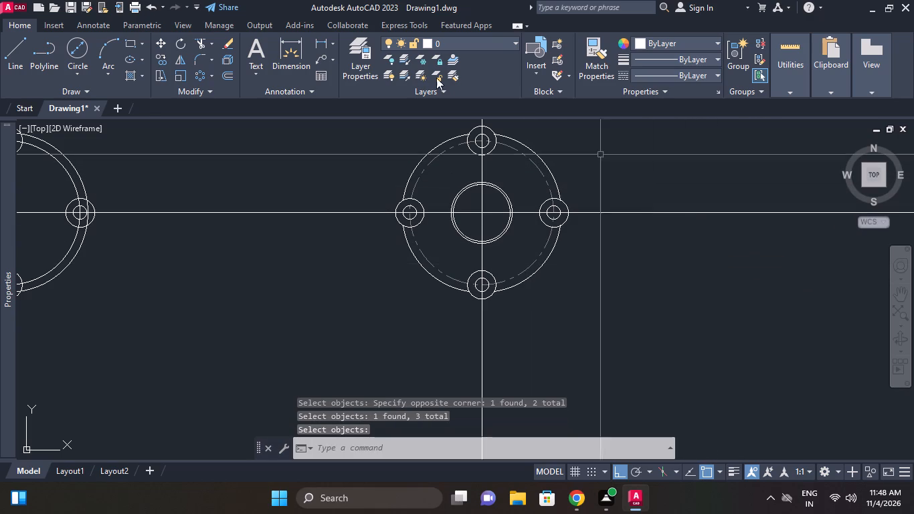
Offset the horizontal center construction line of the copied plan view by 68/2 mm, once below and once above.
click(230, 76)
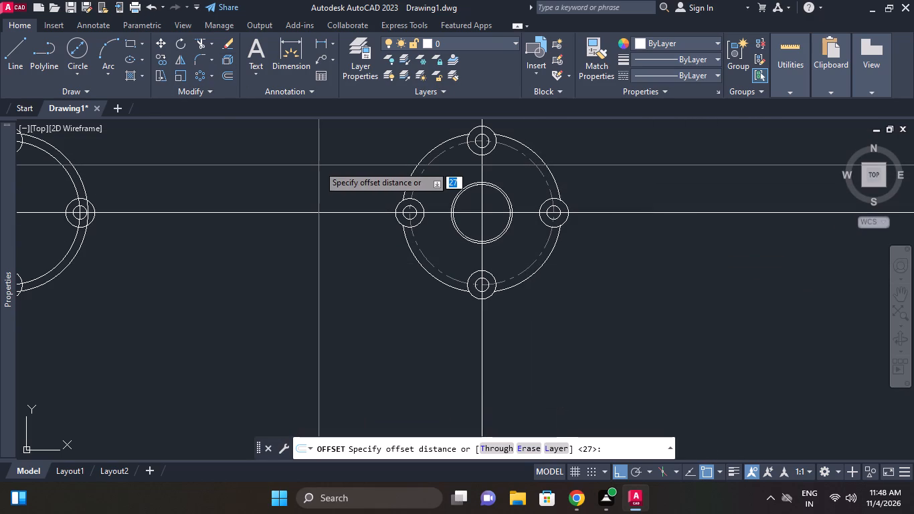
text(65)
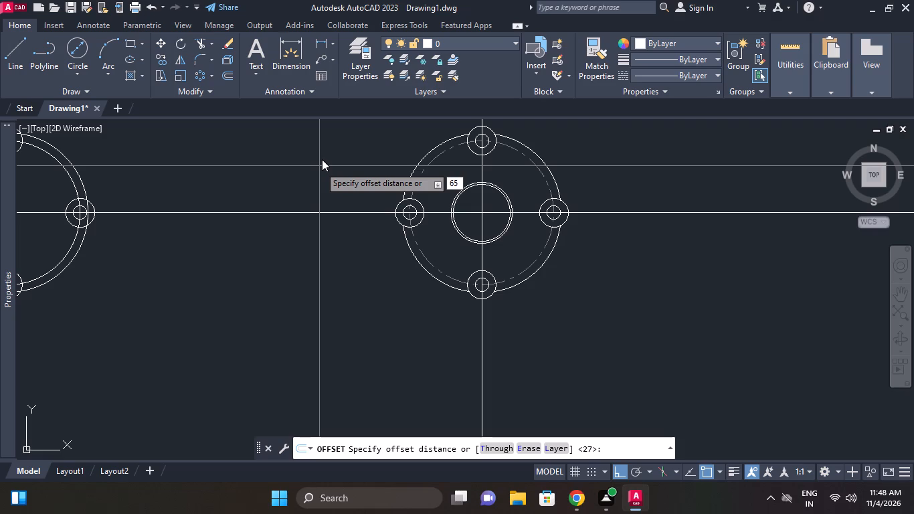
key(BackSpace)
key(8)
key(slash)
key(2)
key(Return)
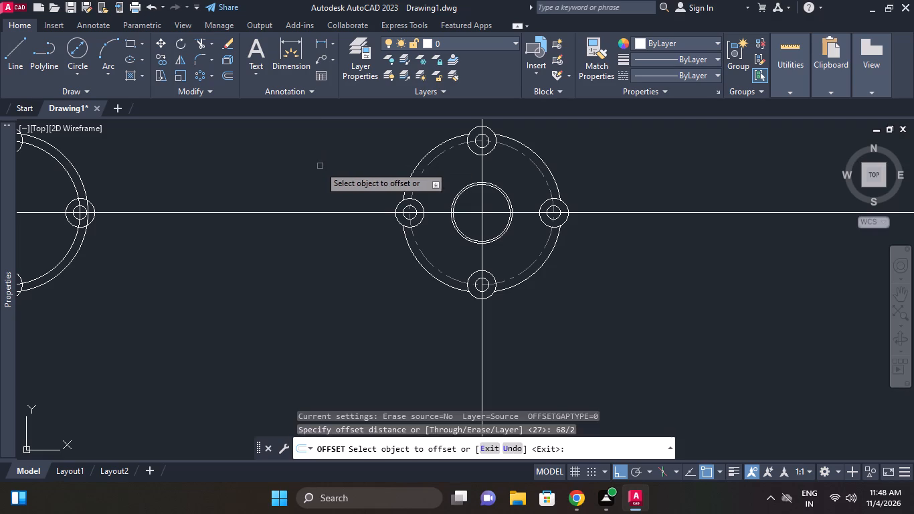
click(684, 211)
click(670, 243)
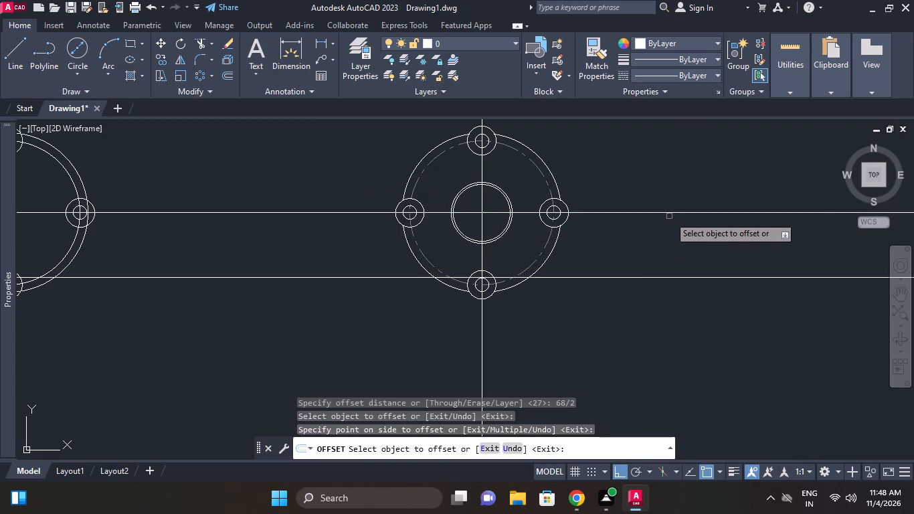
click(669, 211)
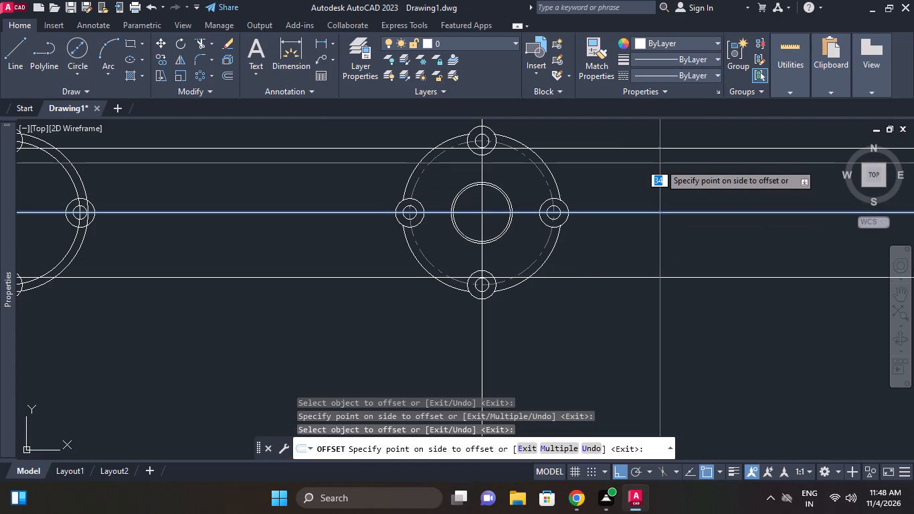
click(660, 163)
right_click(655, 180)
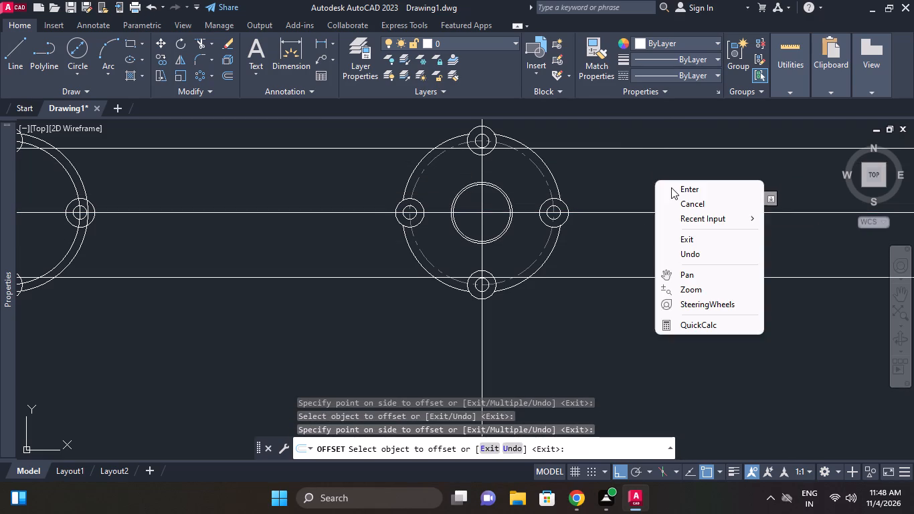
click(671, 187)
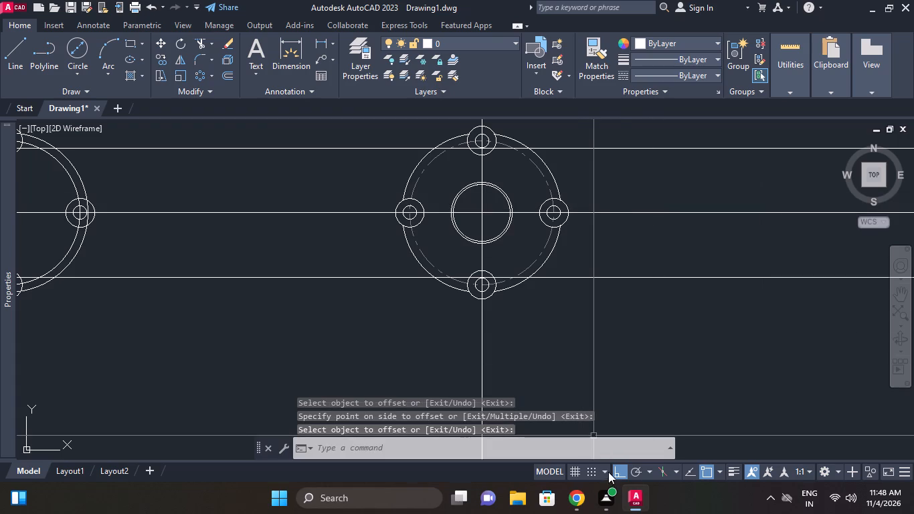
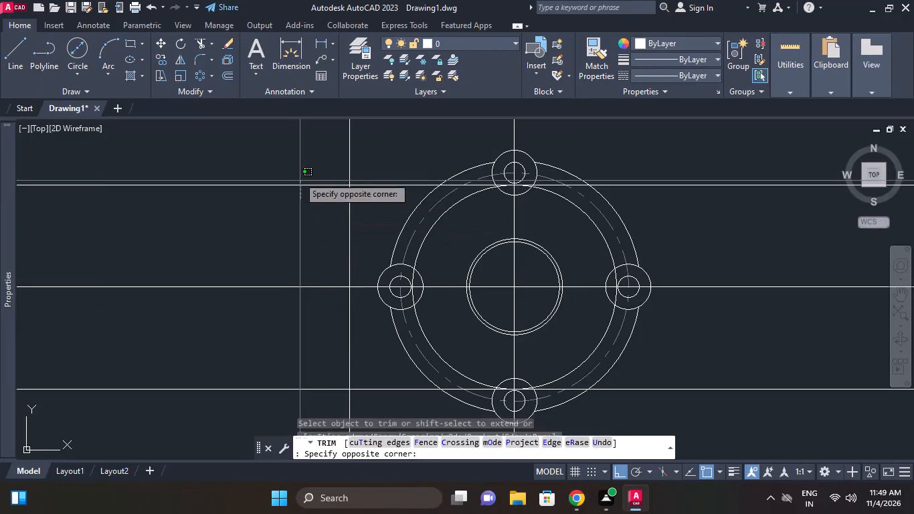
Trim the two horizontal offset lines and the vertical line at their intersections, forming square corners beside the copied plan view.
click(297, 169)
click(336, 149)
click(371, 139)
middle_drag(359, 158, 357, 140)
scroll(359, 158, down, 1)
click(380, 338)
click(351, 321)
click(324, 279)
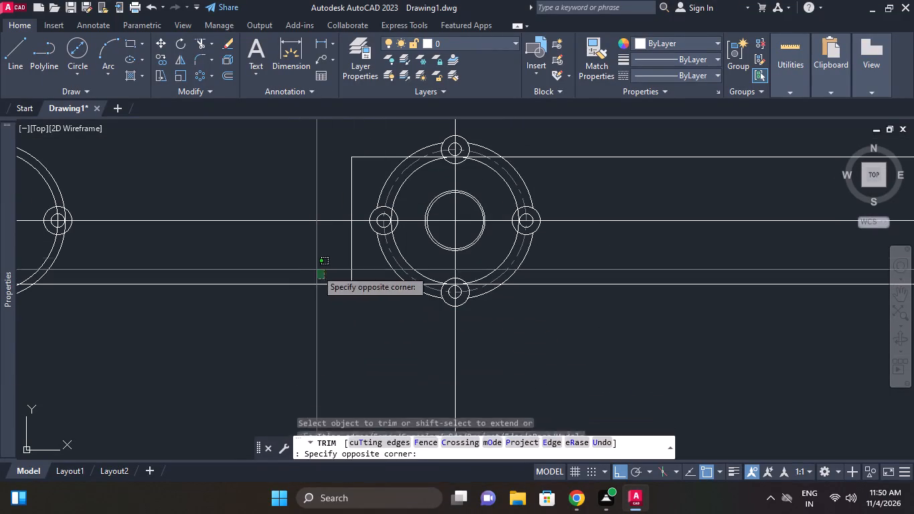
click(280, 282)
click(294, 289)
click(290, 269)
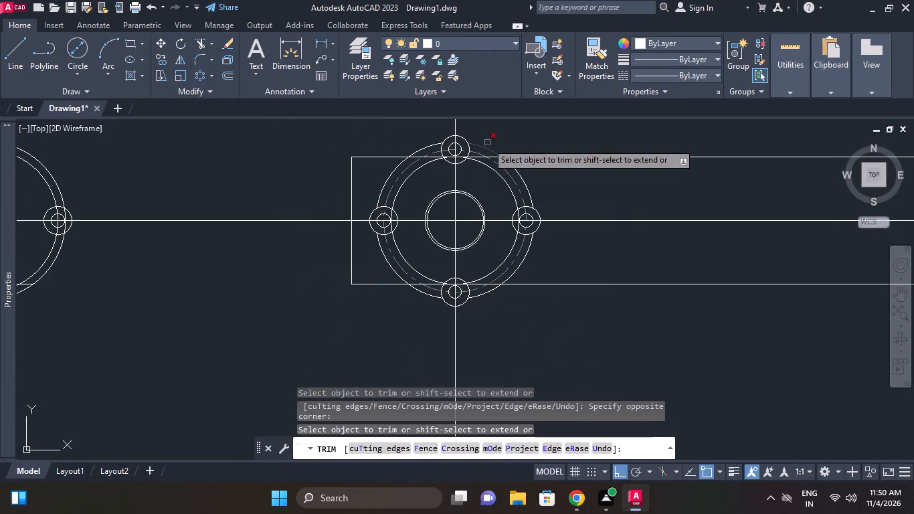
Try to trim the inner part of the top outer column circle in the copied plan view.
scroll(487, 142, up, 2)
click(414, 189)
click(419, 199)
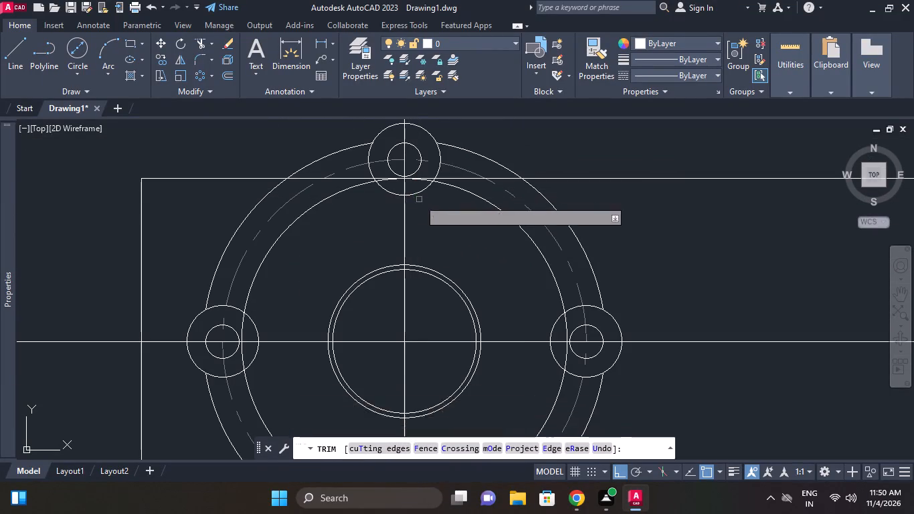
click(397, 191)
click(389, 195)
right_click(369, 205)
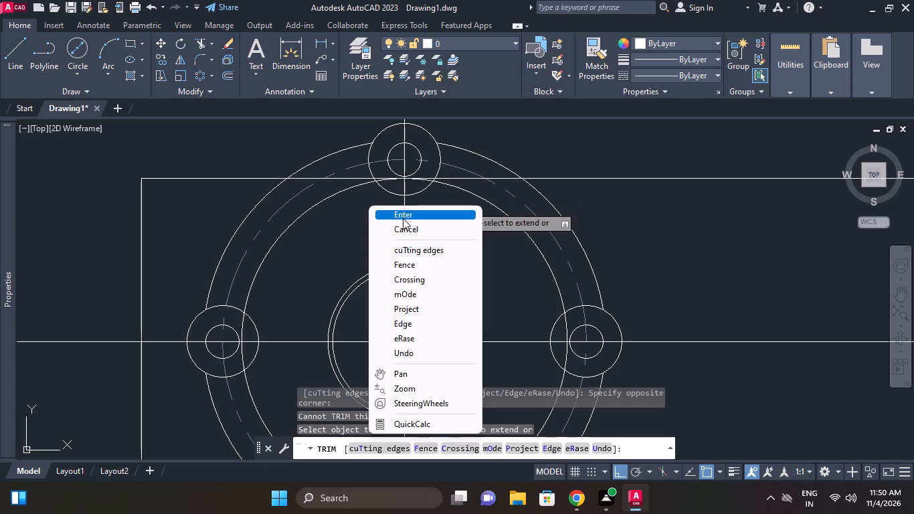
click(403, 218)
Explode the polar array of column circles in the copied plan view.
click(387, 194)
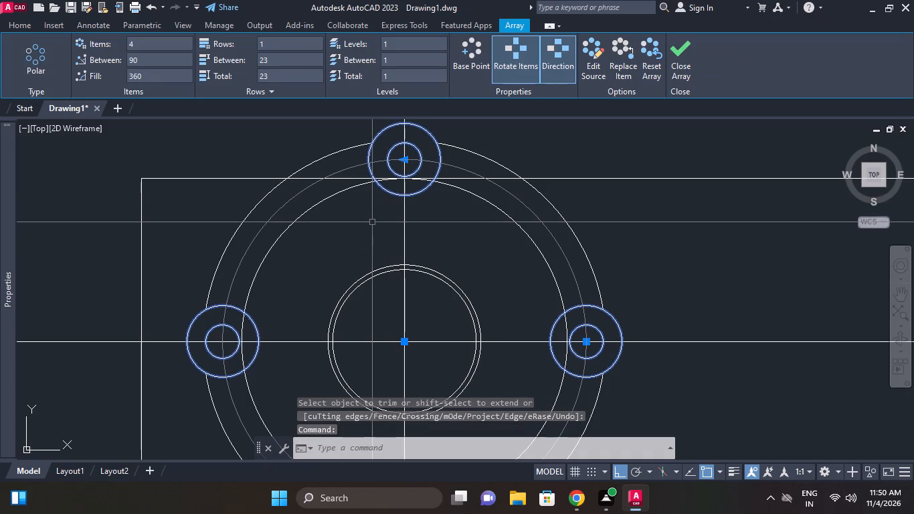
text(x)
key(space)
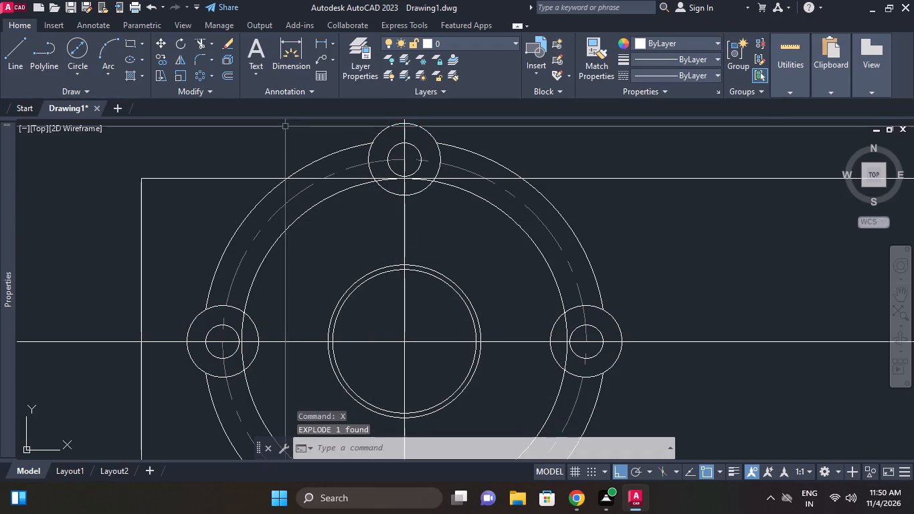
Trim the parts of the top and right outer column circles that lie inside the large inner circle of the copied plan.
click(205, 43)
right_click(180, 206)
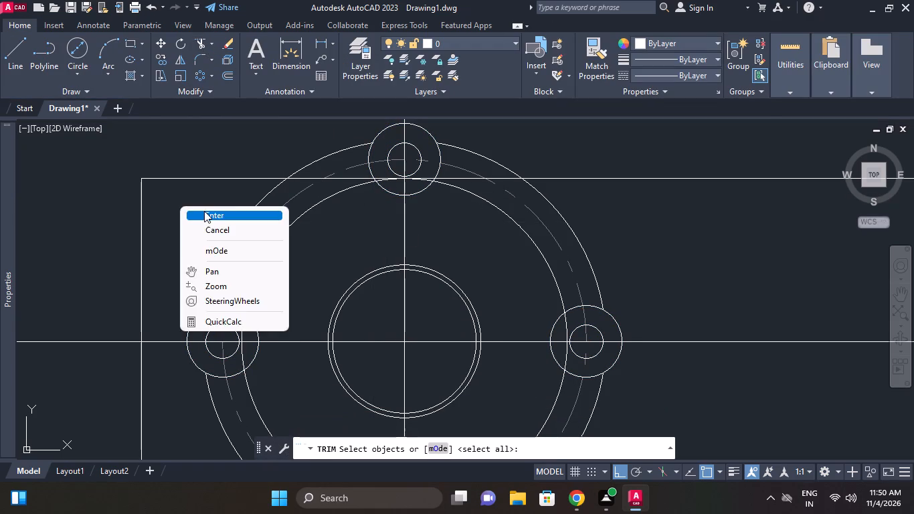
click(204, 211)
click(385, 189)
click(413, 195)
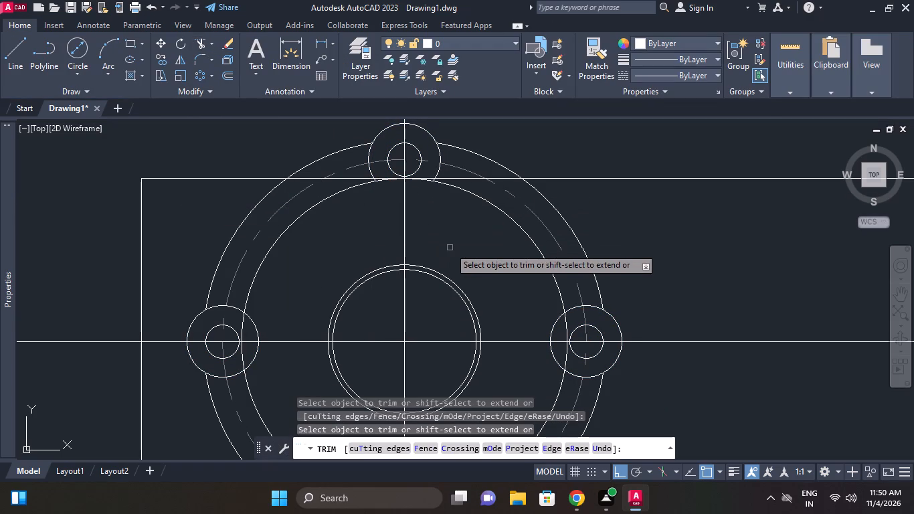
middle_drag(456, 250, 440, 224)
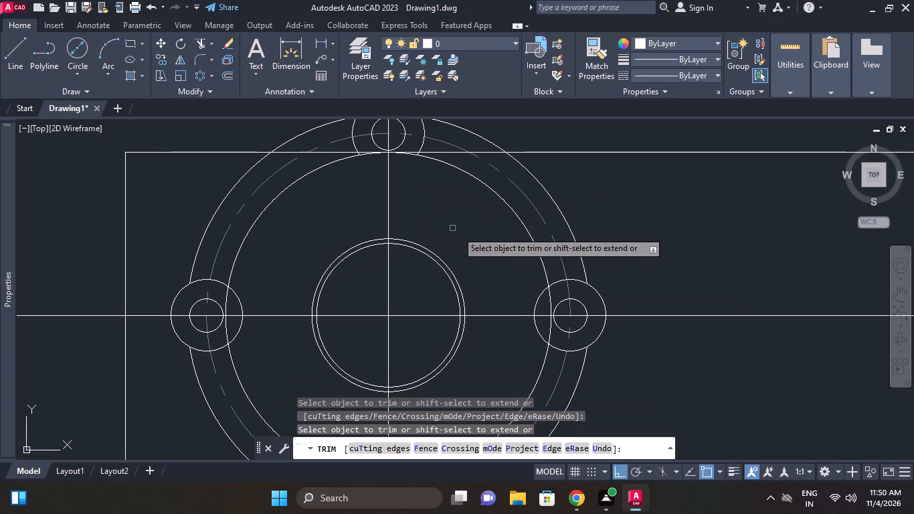
middle_drag(533, 298, 530, 285)
middle_drag(562, 303, 555, 292)
scroll(536, 284, up, 1)
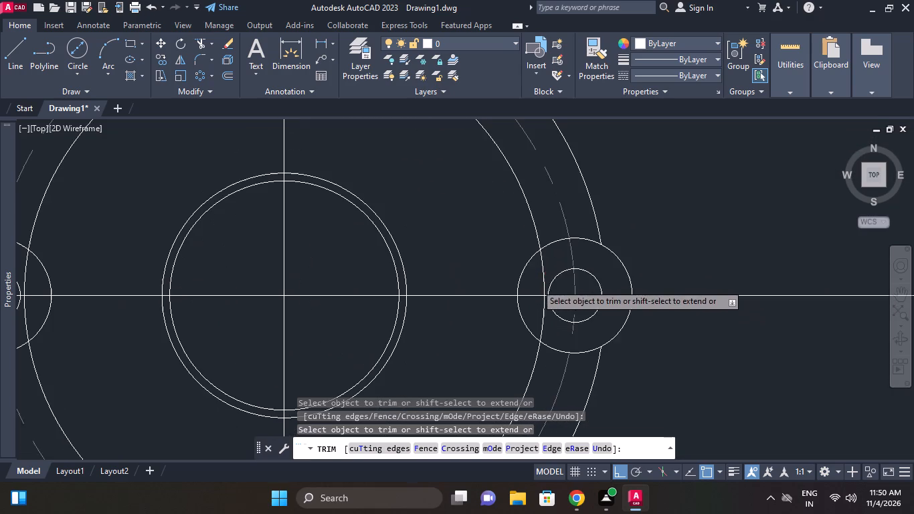
click(525, 264)
click(519, 313)
Trim the parts of the bottom and left outer column circles that lie inside the large inner circle of the copied plan.
scroll(644, 272, down, 2)
middle_drag(644, 266, 661, 234)
scroll(560, 341, up, 2)
middle_drag(560, 341, 559, 333)
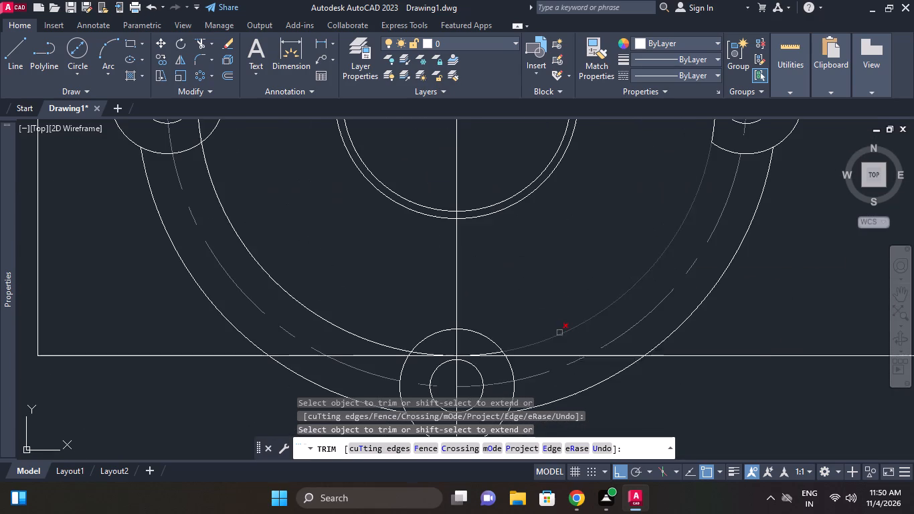
click(484, 334)
click(436, 333)
middle_drag(379, 318, 455, 351)
scroll(379, 318, down, 1)
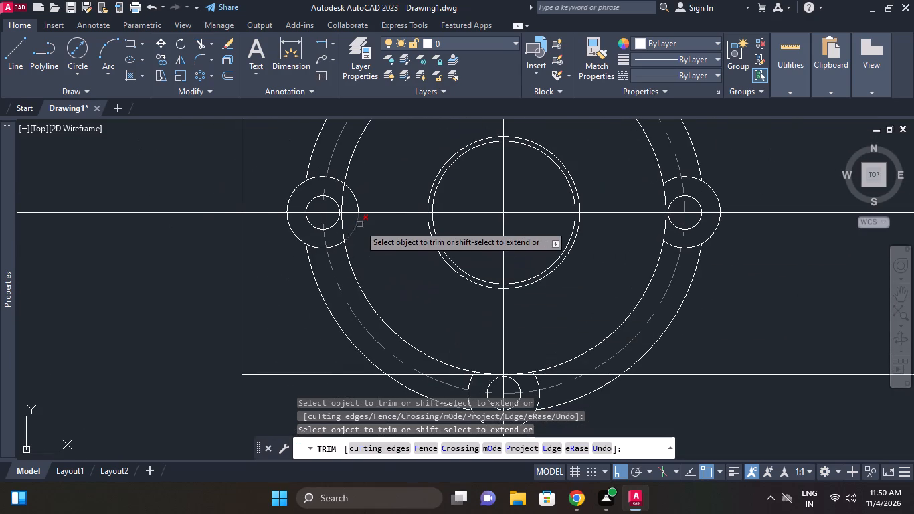
click(357, 232)
click(353, 197)
right_click(377, 179)
click(396, 179)
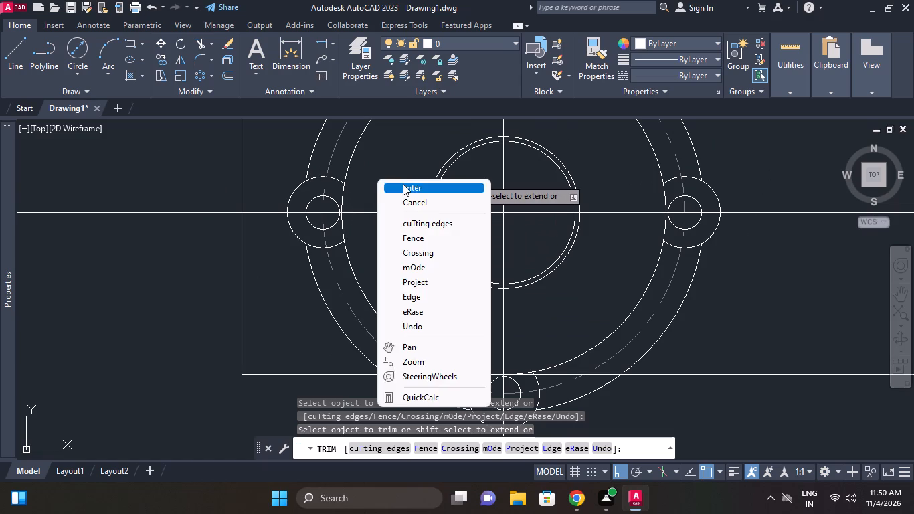
click(403, 184)
Trim away the left half of the large inner circle and cut the top column circle's left end back to the upper offset line.
scroll(403, 188, down, 1)
middle_drag(405, 200, 407, 207)
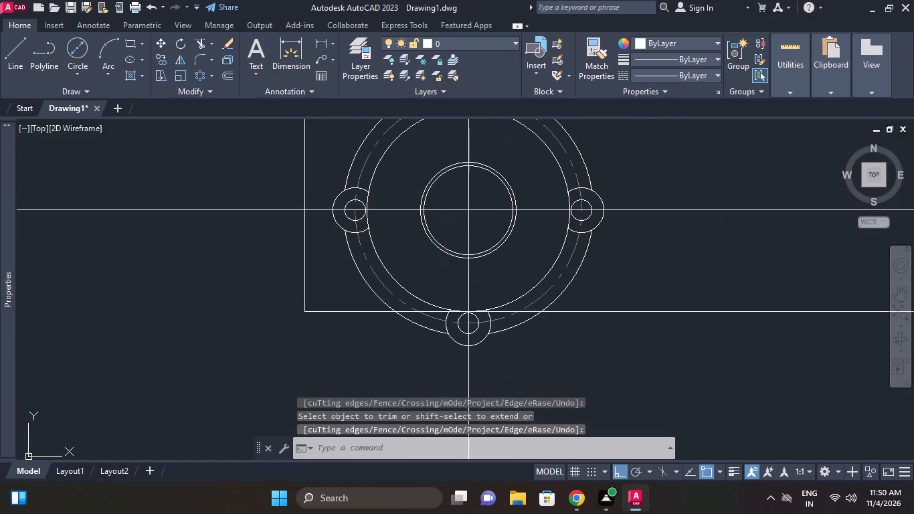
scroll(407, 207, down, 1)
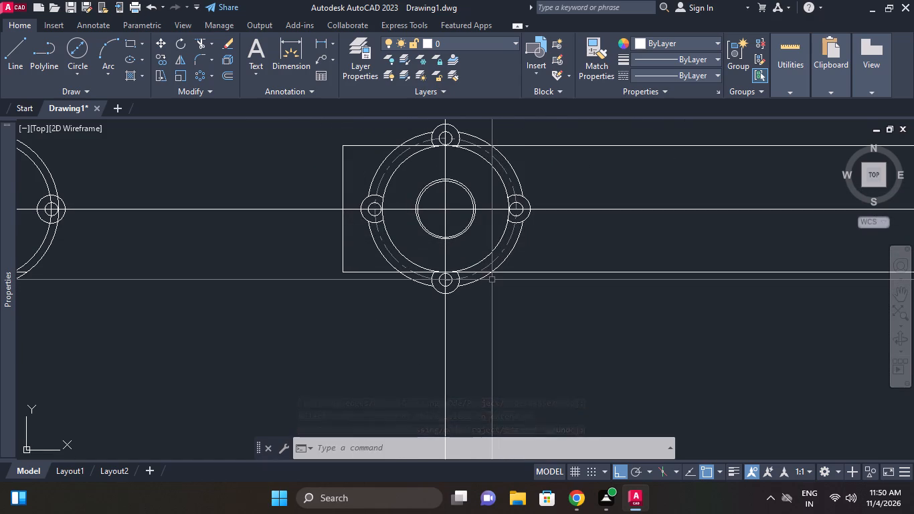
scroll(428, 173, up, 1)
middle_drag(428, 173, 437, 206)
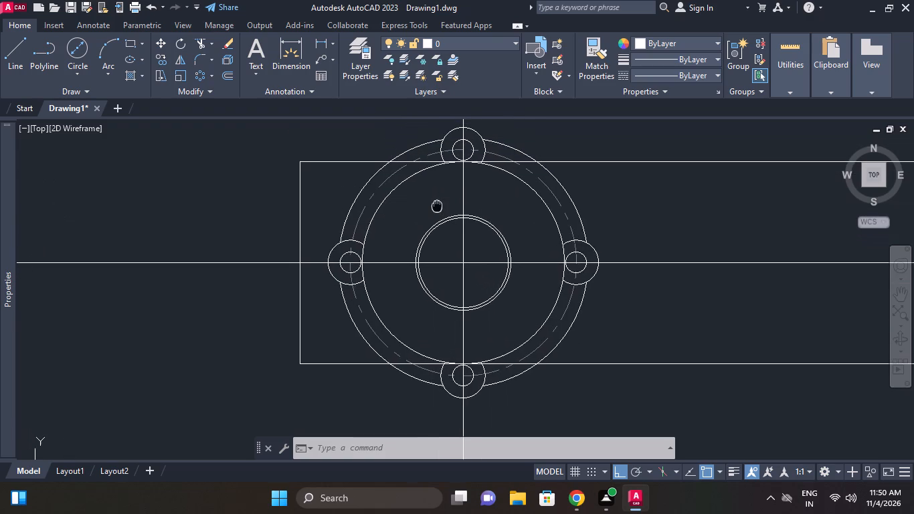
middle_drag(437, 206, 438, 209)
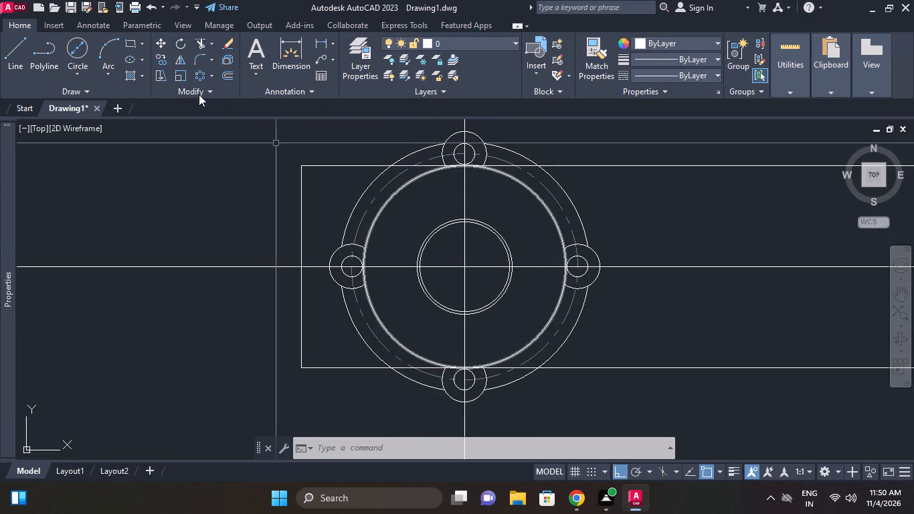
click(195, 39)
right_click(190, 131)
click(220, 139)
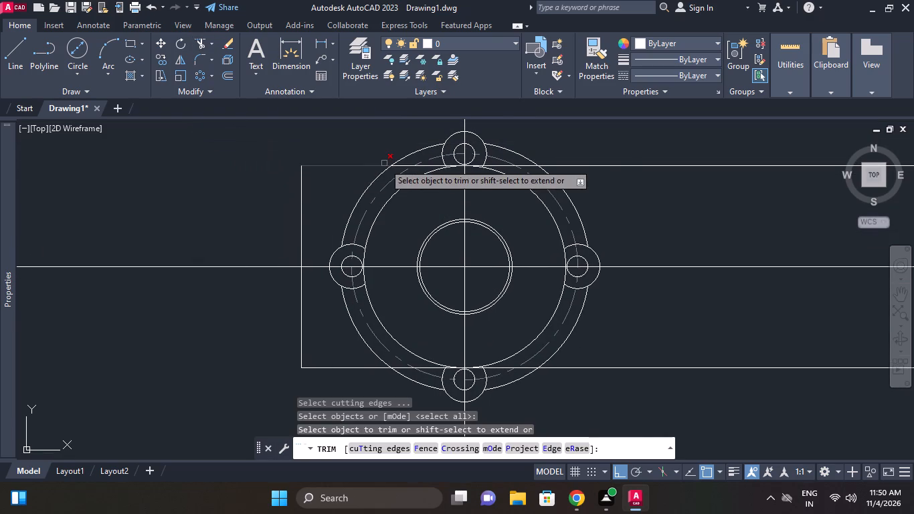
scroll(384, 163, up, 1)
middle_drag(456, 181, 458, 228)
scroll(468, 224, up, 1)
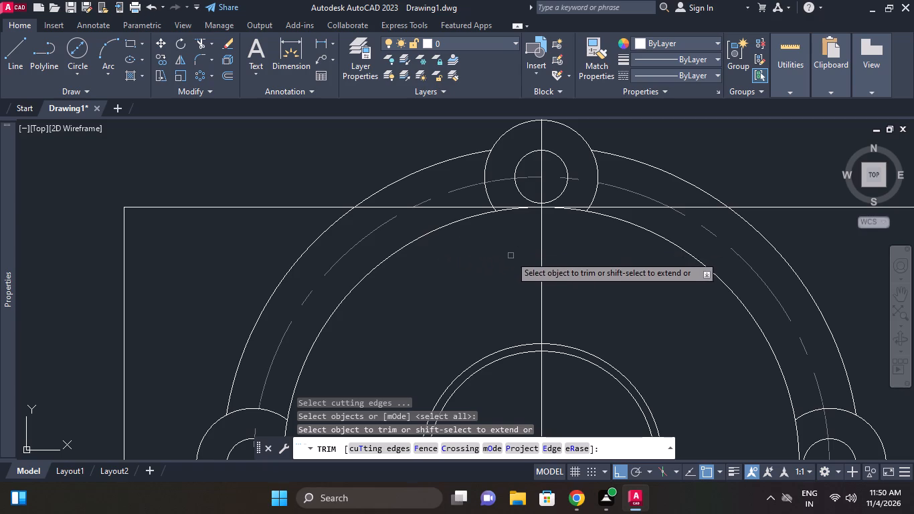
scroll(511, 252, up, 2)
middle_drag(530, 187, 506, 269)
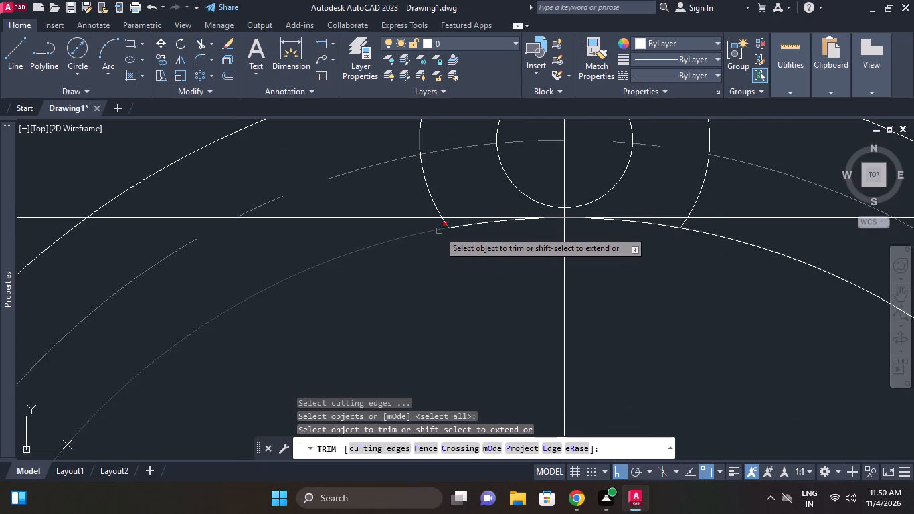
click(439, 231)
click(447, 222)
click(464, 224)
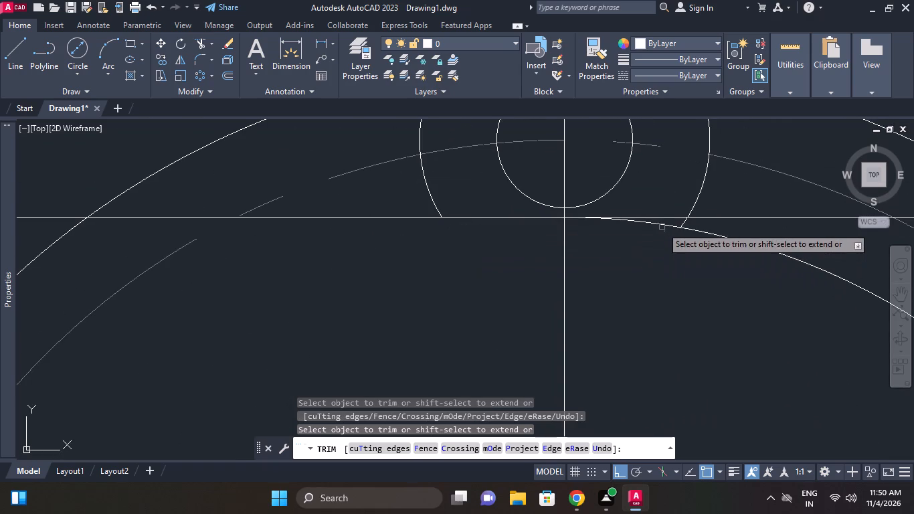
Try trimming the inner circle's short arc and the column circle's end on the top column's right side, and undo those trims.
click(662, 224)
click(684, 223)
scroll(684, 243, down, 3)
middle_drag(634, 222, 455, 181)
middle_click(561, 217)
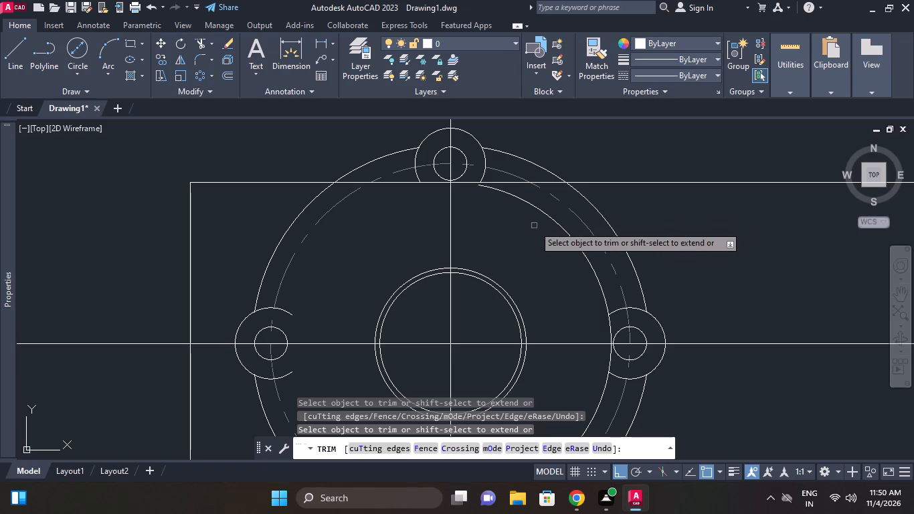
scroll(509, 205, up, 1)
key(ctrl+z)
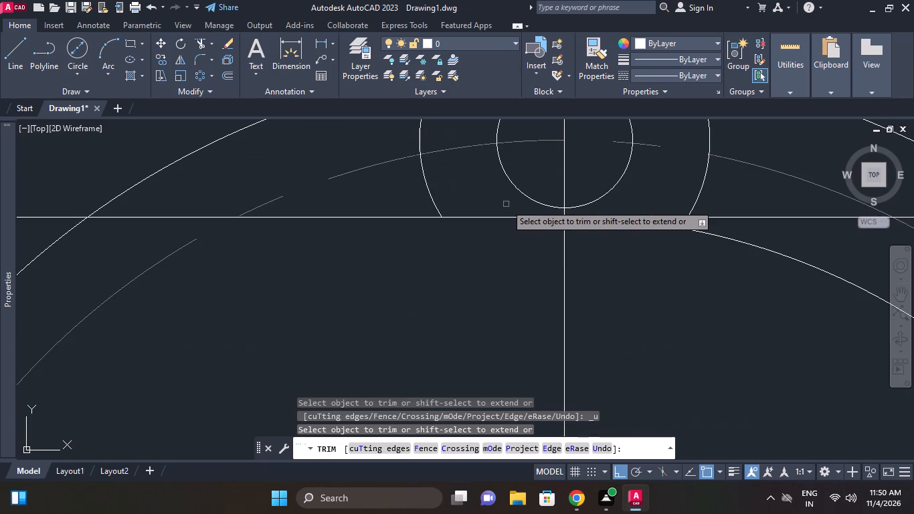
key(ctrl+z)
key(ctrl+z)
Trim the top column circle's right end and the bottom column circle's ends back to the horizontal offset lines.
click(488, 224)
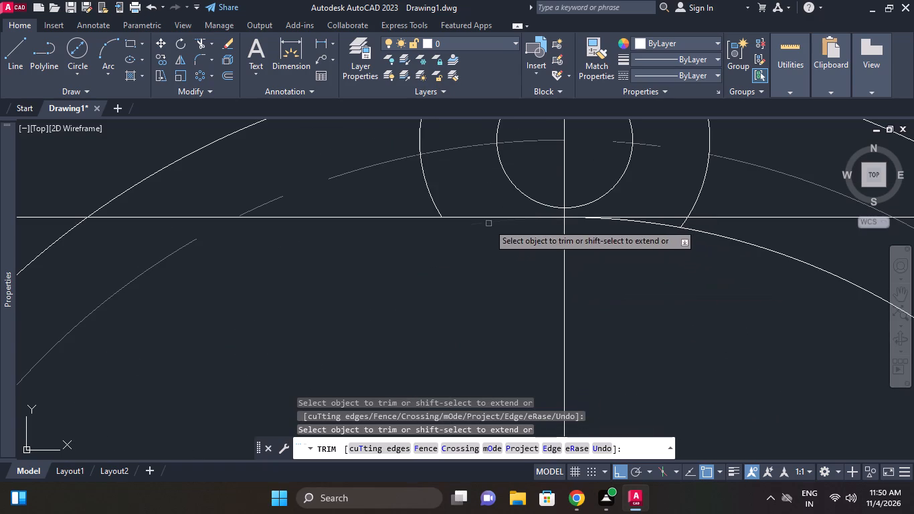
scroll(561, 276, down, 1)
scroll(641, 240, up, 2)
click(632, 246)
scroll(632, 246, down, 3)
middle_drag(553, 291, 516, 228)
scroll(516, 228, down, 1)
middle_drag(559, 264, 524, 177)
middle_drag(562, 232, 537, 136)
middle_drag(536, 218, 531, 157)
scroll(446, 260, up, 2)
click(432, 288)
scroll(564, 276, up, 2)
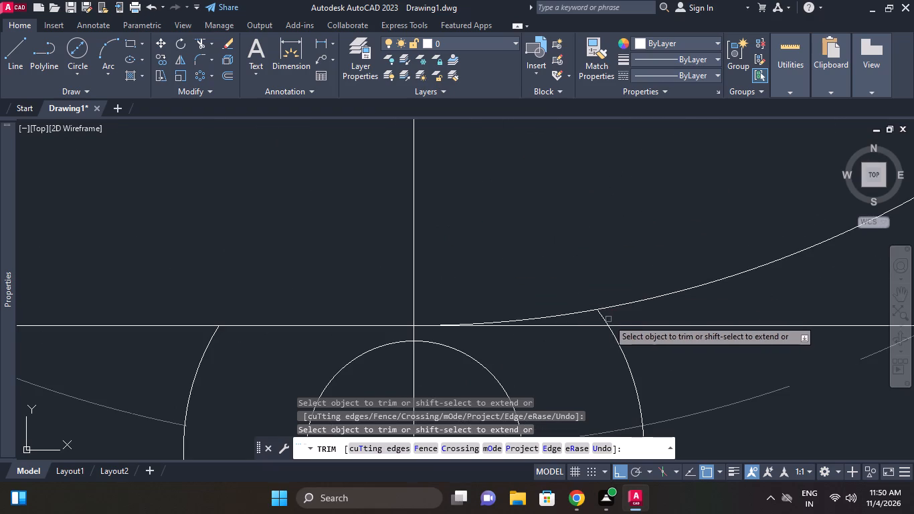
click(608, 319)
Trim the left portions of the outer flange circle and dashed pitch circle between the two horizontal offset lines.
scroll(620, 258, down, 3)
scroll(612, 222, up, 1)
scroll(606, 206, down, 2)
middle_drag(606, 206, 598, 268)
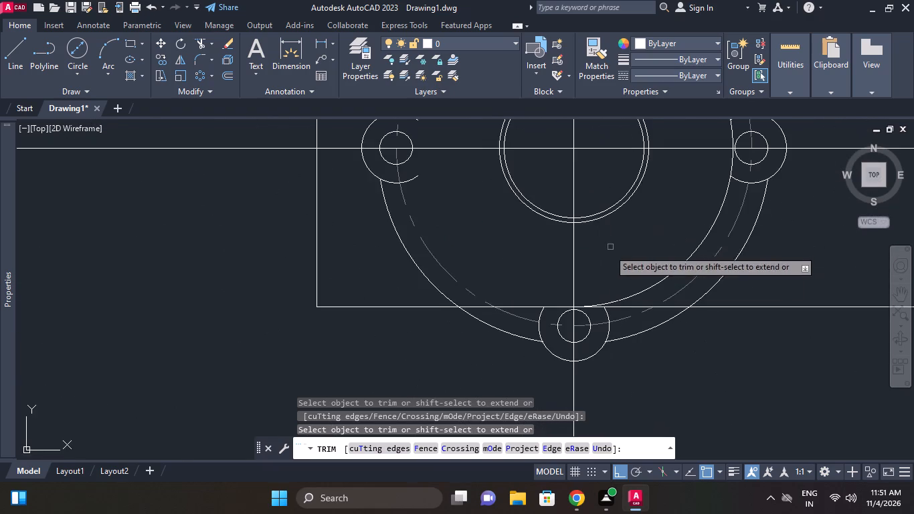
middle_drag(599, 276, 593, 300)
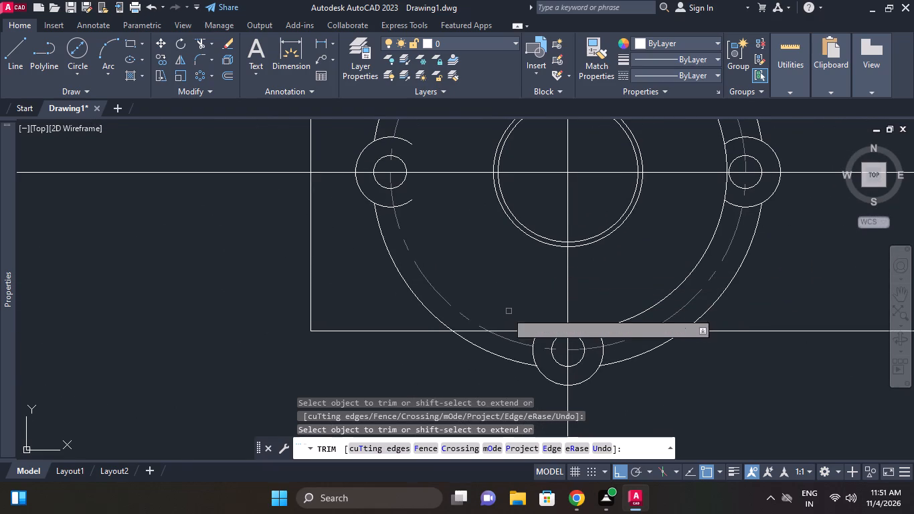
click(447, 323)
click(450, 305)
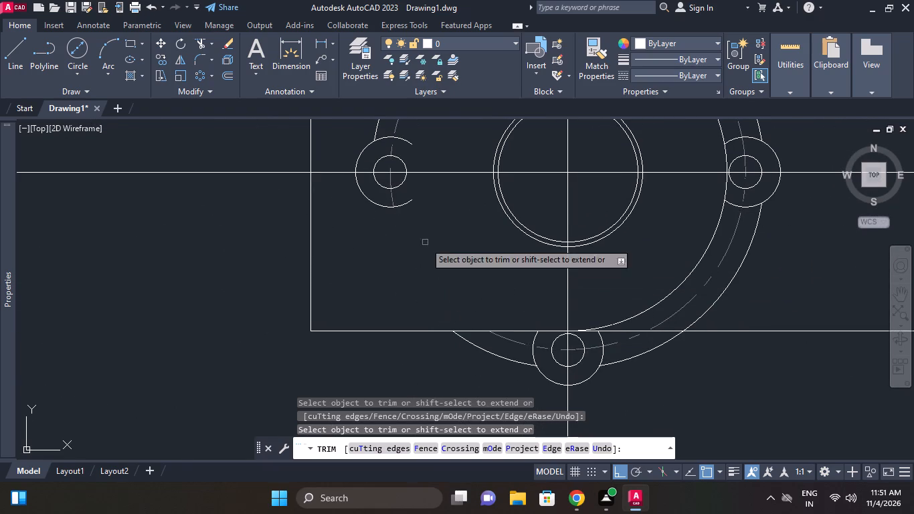
middle_drag(415, 218, 432, 280)
middle_drag(428, 185, 437, 294)
click(488, 202)
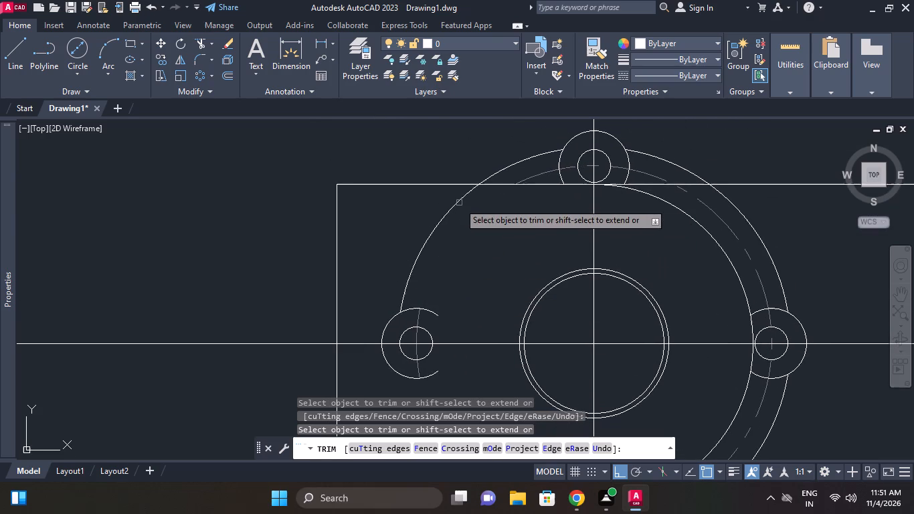
click(459, 203)
right_click(492, 240)
click(534, 247)
Erase the left column circles and the leftover pitch circle arc in the copied plan view.
scroll(439, 236, down, 1)
middle_drag(438, 236, 449, 202)
scroll(428, 261, up, 1)
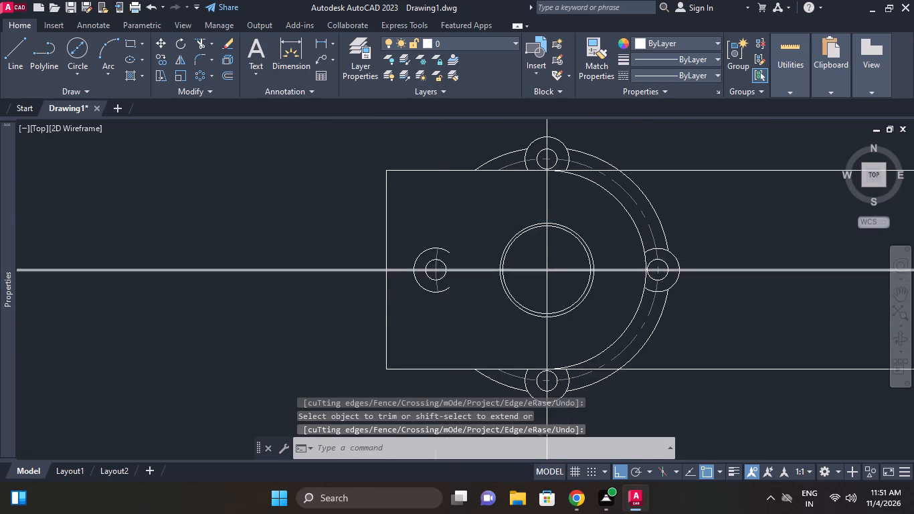
click(397, 217)
drag(507, 344, 502, 331)
right_click(480, 200)
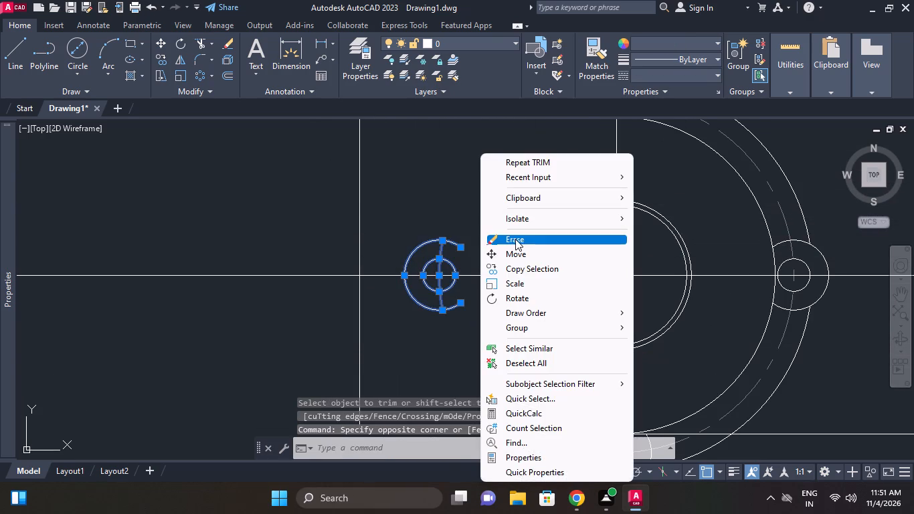
click(515, 239)
Trim the upper horizontal line inside the top column circle and extend that circle's right end to the inner flange arc.
scroll(499, 228, down, 1)
scroll(558, 267, down, 1)
middle_drag(558, 267, 517, 284)
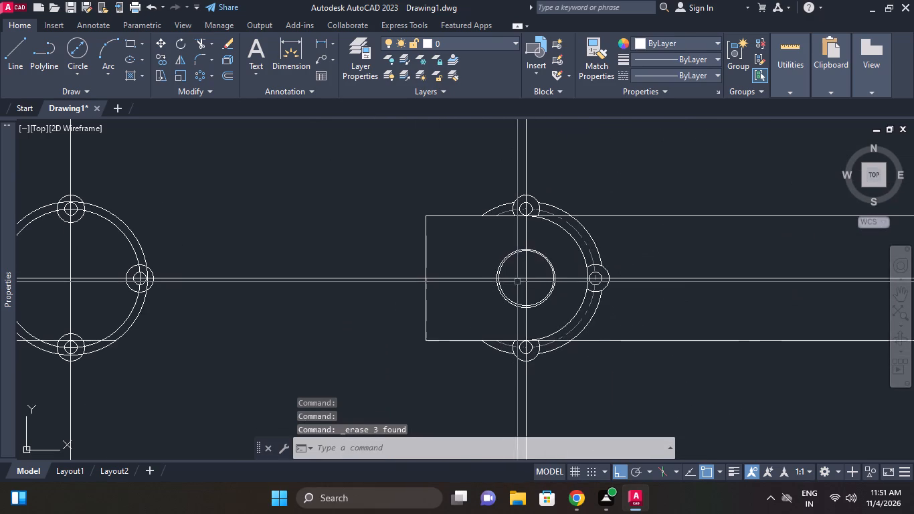
scroll(557, 225, up, 2)
right_click(596, 153)
click(631, 173)
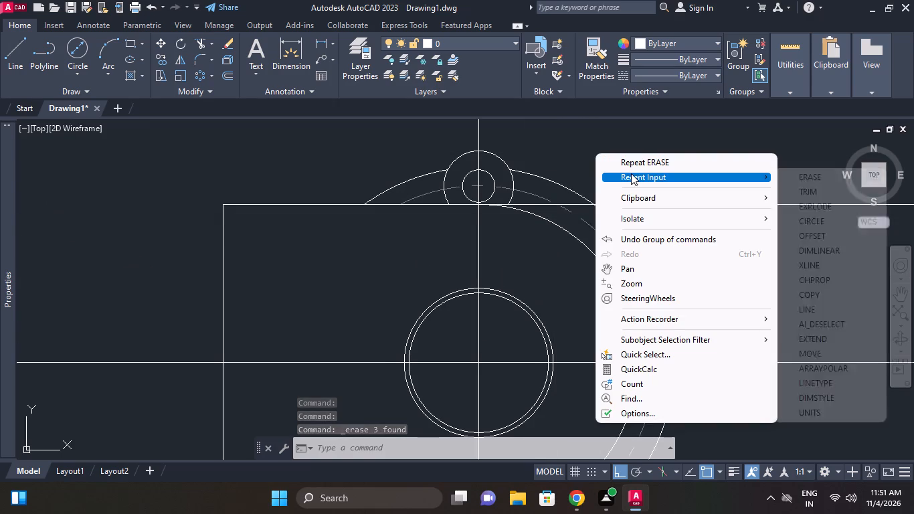
click(832, 195)
right_click(654, 192)
click(715, 201)
scroll(572, 195, up, 2)
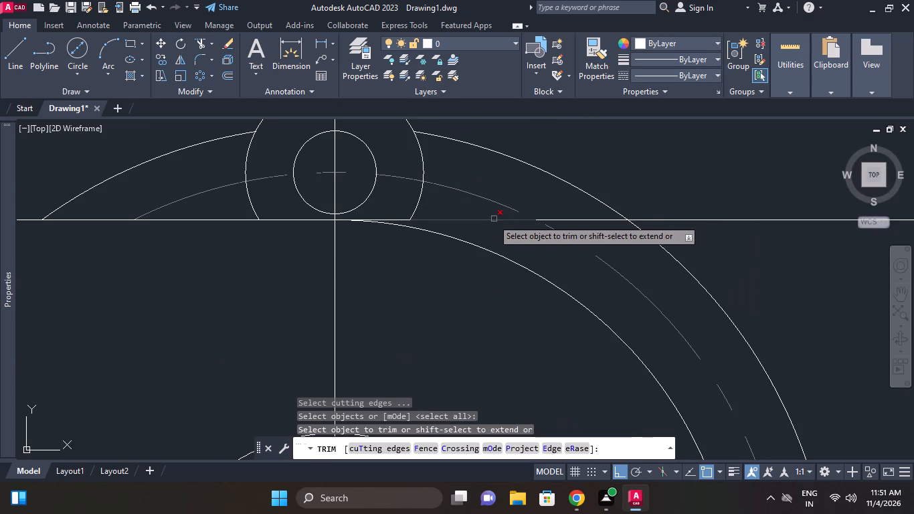
scroll(405, 215, up, 1)
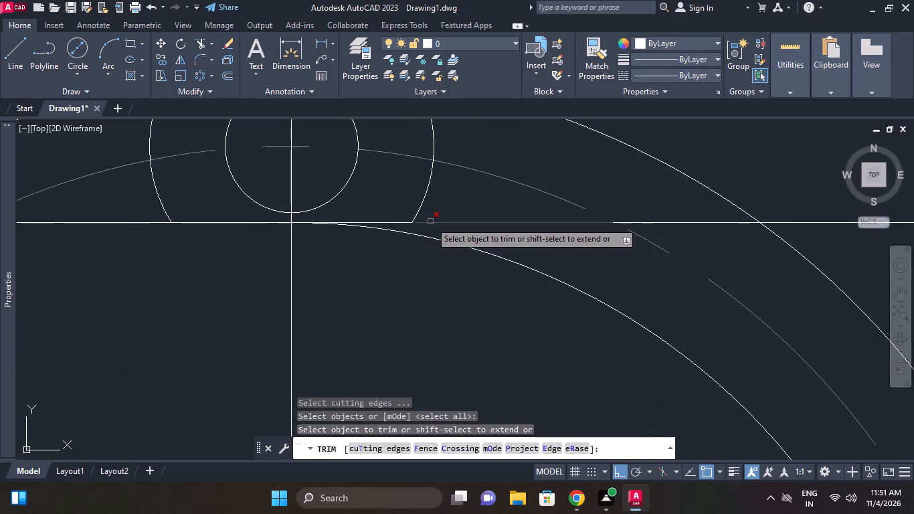
click(397, 220)
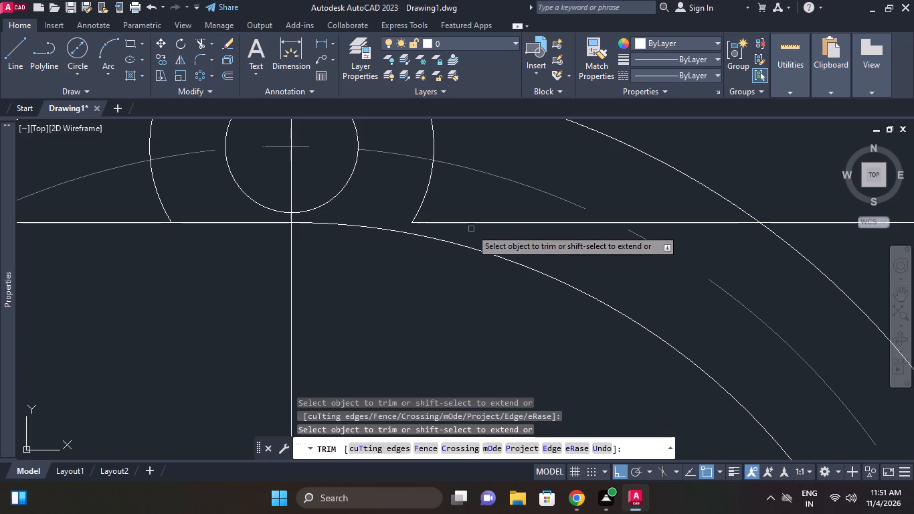
shift+click(423, 205)
Trim the lower horizontal line inside the bottom column circle and extend that circle's right end to the inner flange arc.
scroll(456, 221, down, 2)
scroll(500, 261, down, 2)
middle_drag(480, 232, 455, 199)
middle_drag(488, 269, 488, 211)
scroll(525, 254, up, 2)
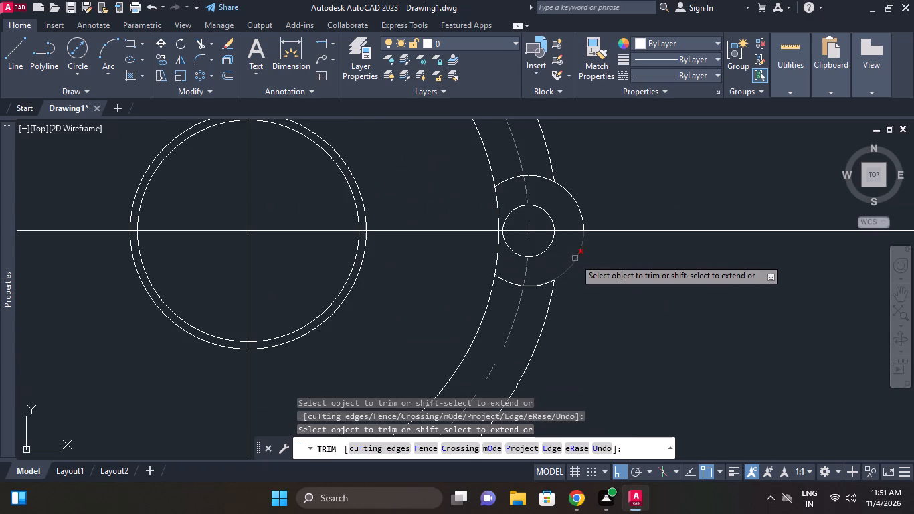
middle_drag(637, 290, 633, 176)
middle_drag(573, 300, 602, 184)
scroll(331, 252, up, 3)
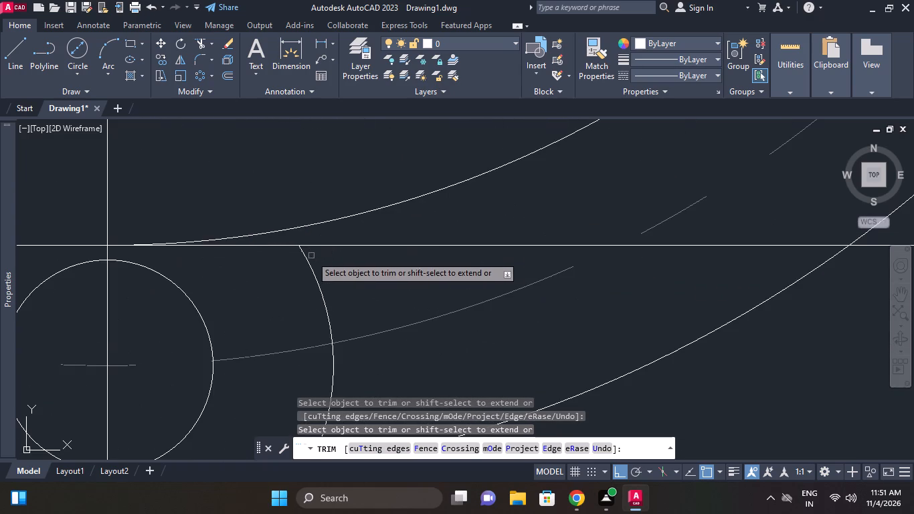
click(276, 245)
shift+click(305, 259)
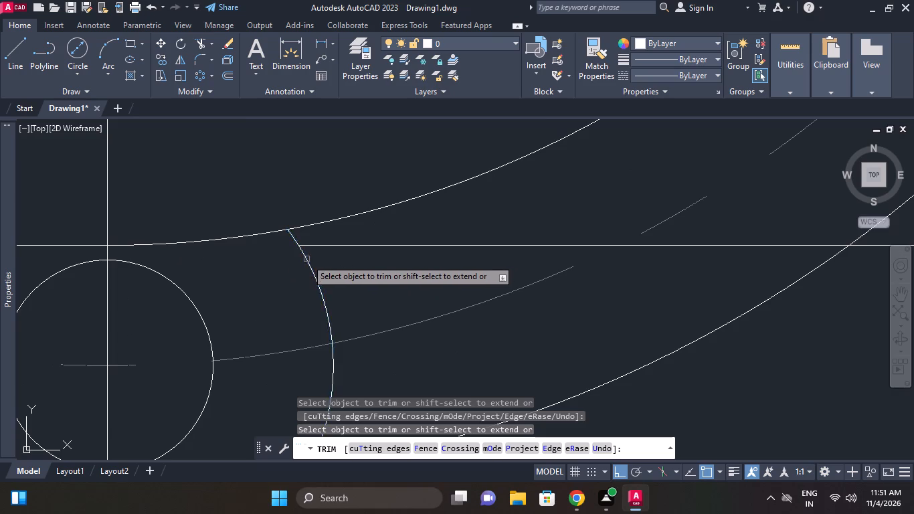
scroll(366, 260, down, 4)
right_click(571, 297)
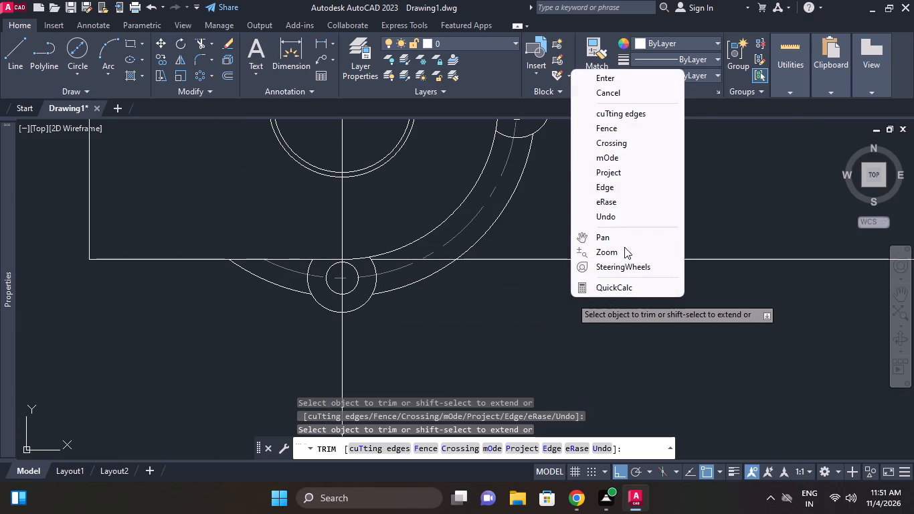
click(622, 89)
Erase the two leftover horizontal offset lines running right from the top and bottom column circles.
middle_drag(639, 226, 565, 305)
click(625, 352)
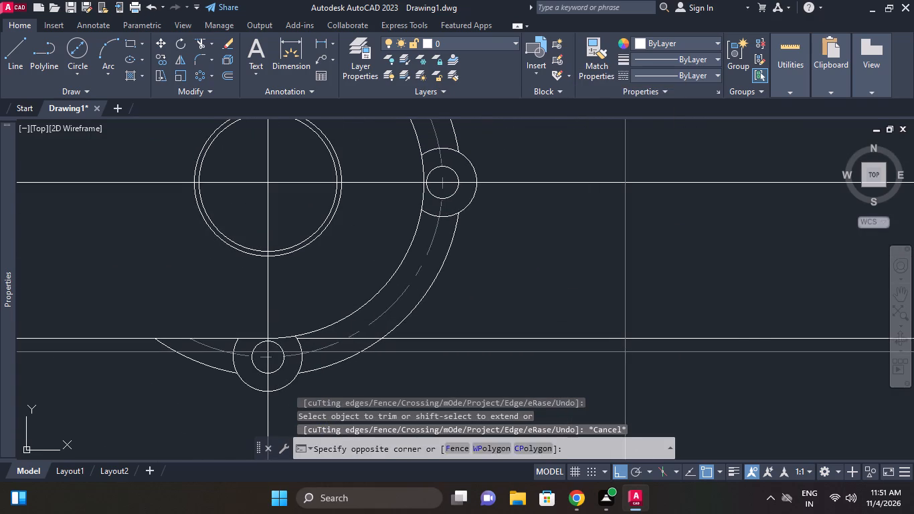
click(579, 307)
middle_drag(591, 256, 543, 357)
scroll(565, 274, down, 1)
drag(553, 216, 545, 202)
click(526, 165)
right_click(526, 165)
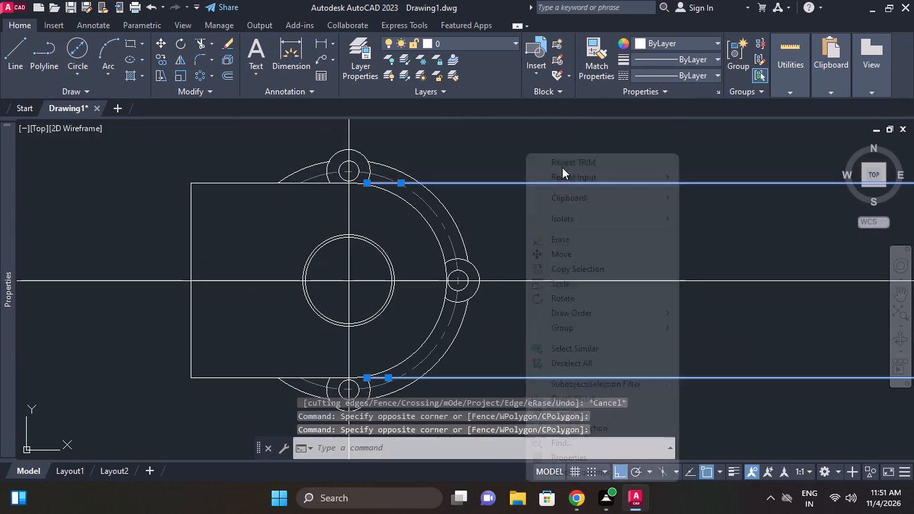
click(575, 237)
Fillet the upper-left and lower-left corners of the square-sided outline with radius 12.
middle_drag(473, 211, 561, 187)
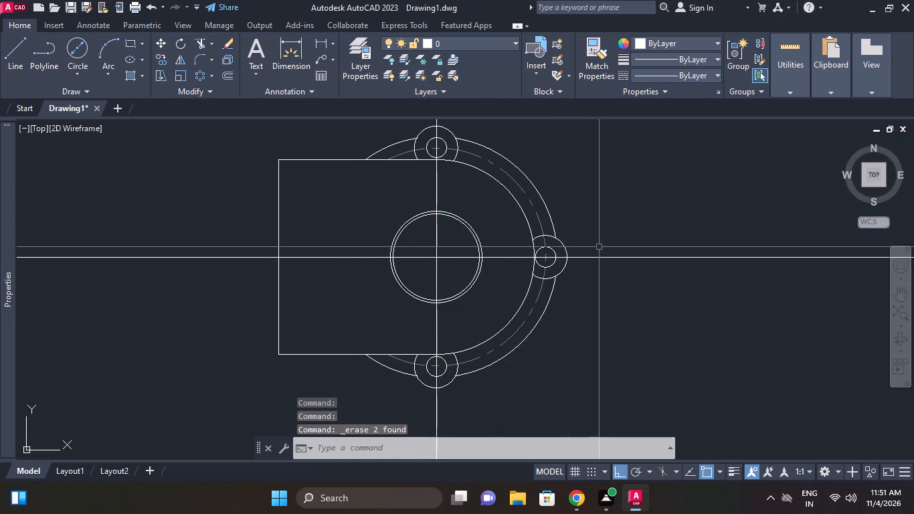
scroll(599, 247, down, 1)
middle_click(599, 247)
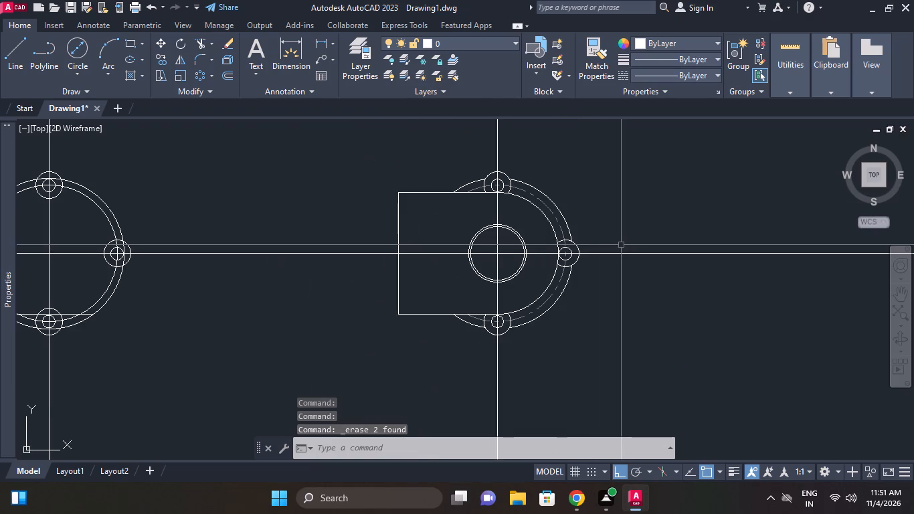
middle_drag(621, 245, 616, 246)
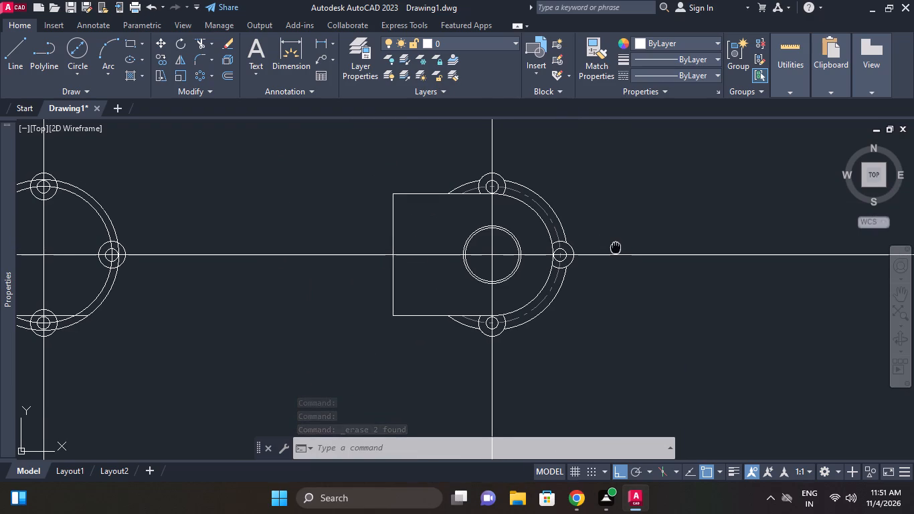
middle_drag(616, 246, 615, 246)
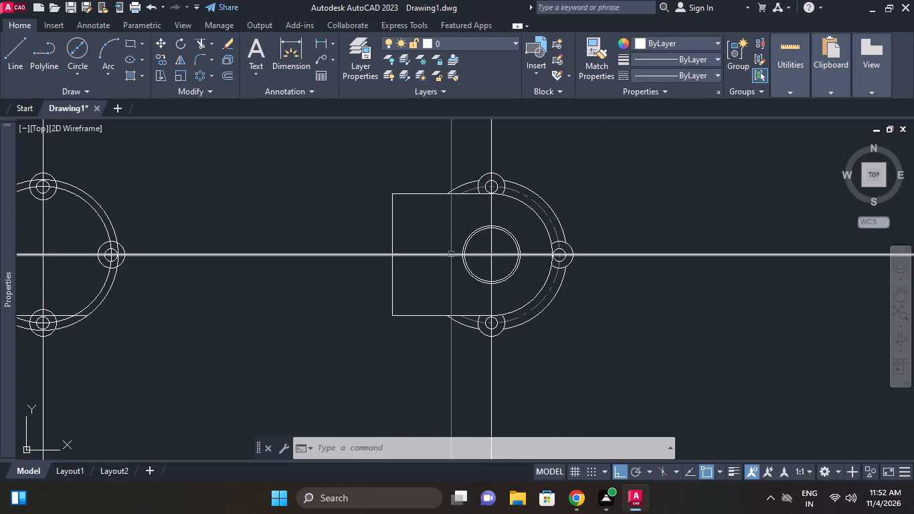
middle_drag(449, 254, 374, 242)
middle_drag(371, 229, 367, 207)
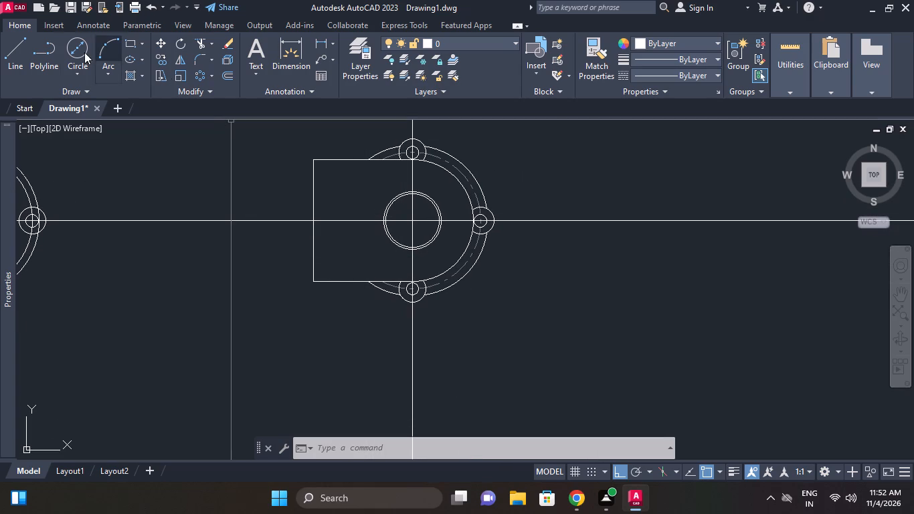
click(195, 58)
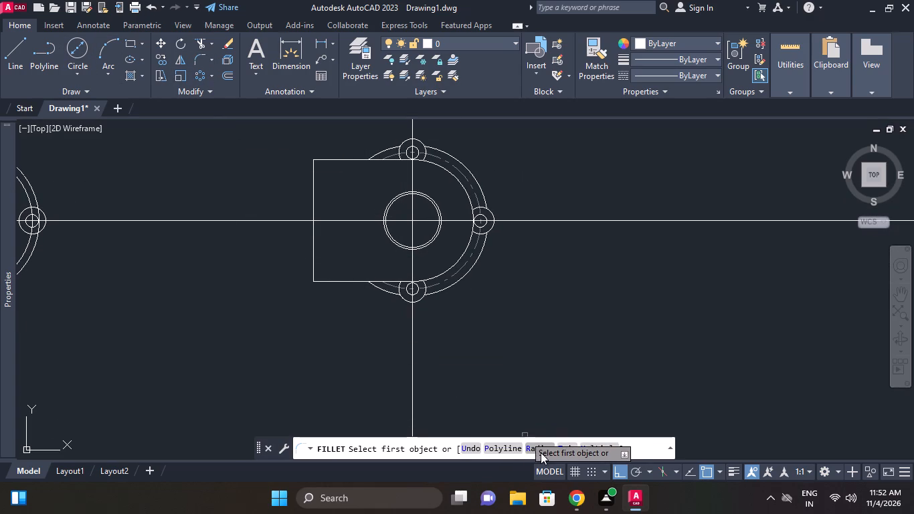
click(531, 446)
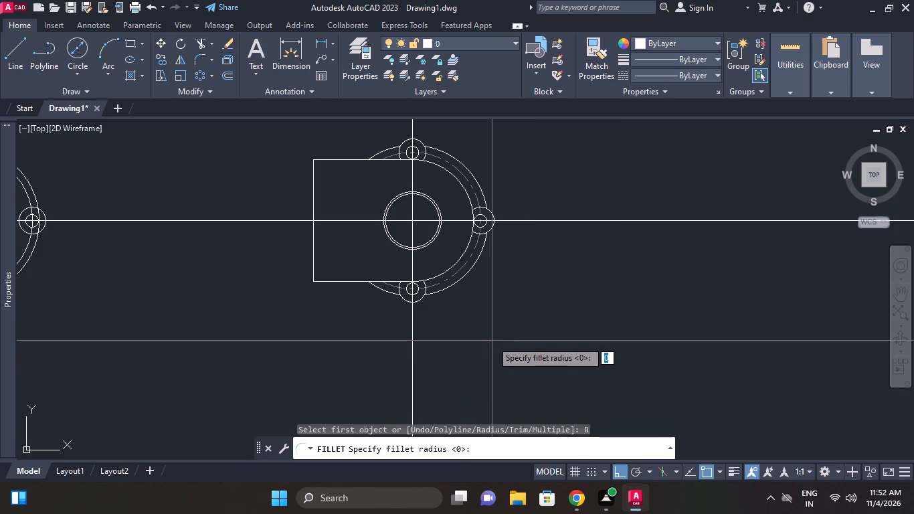
key(1)
key(2)
key(Return)
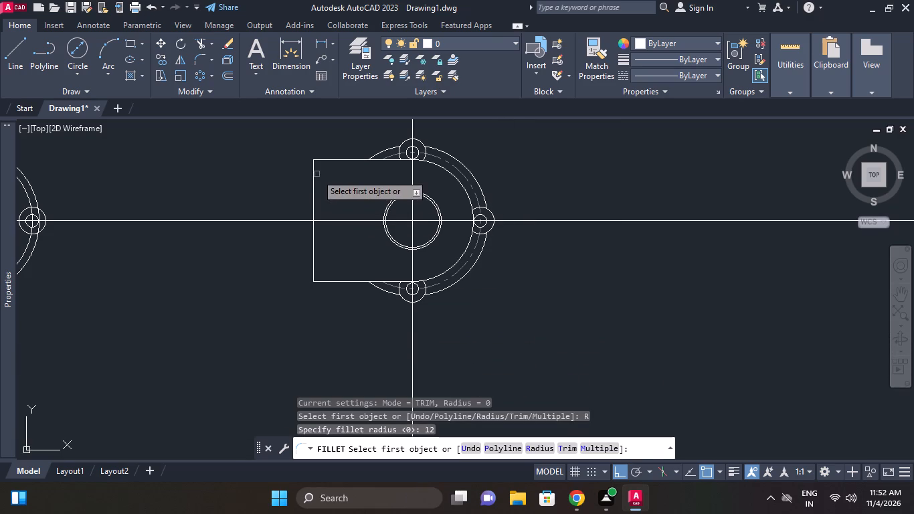
click(315, 175)
click(325, 161)
right_click(270, 242)
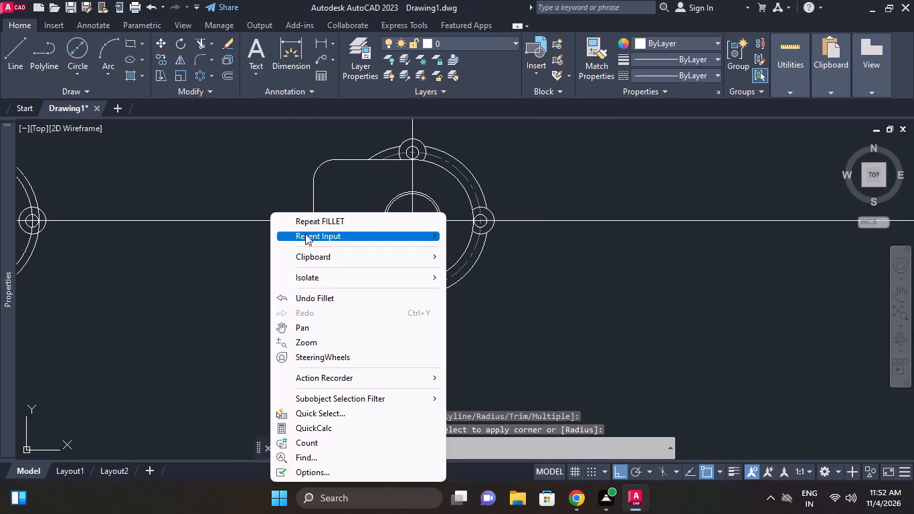
click(310, 220)
click(313, 268)
drag(323, 280, 329, 281)
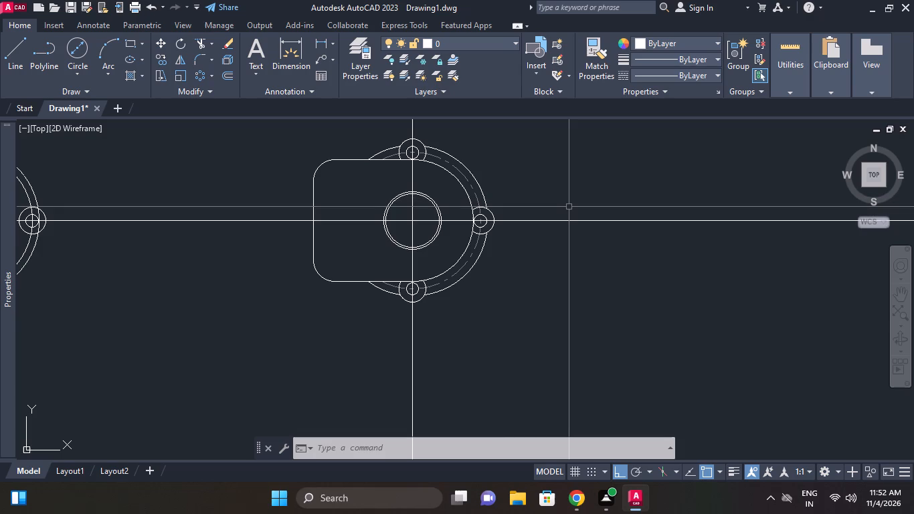
Draw a 54-diameter circle centred on the hub circles of the copied plan view.
middle_drag(595, 338, 628, 288)
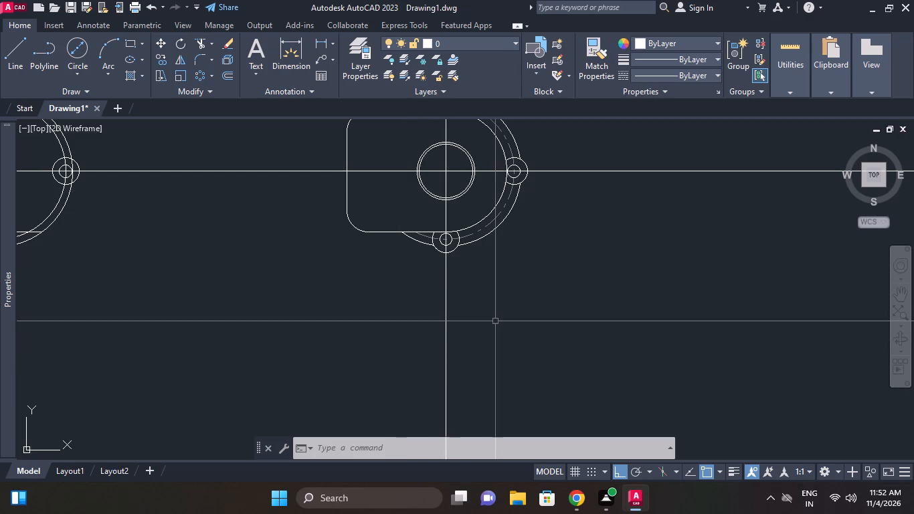
click(78, 50)
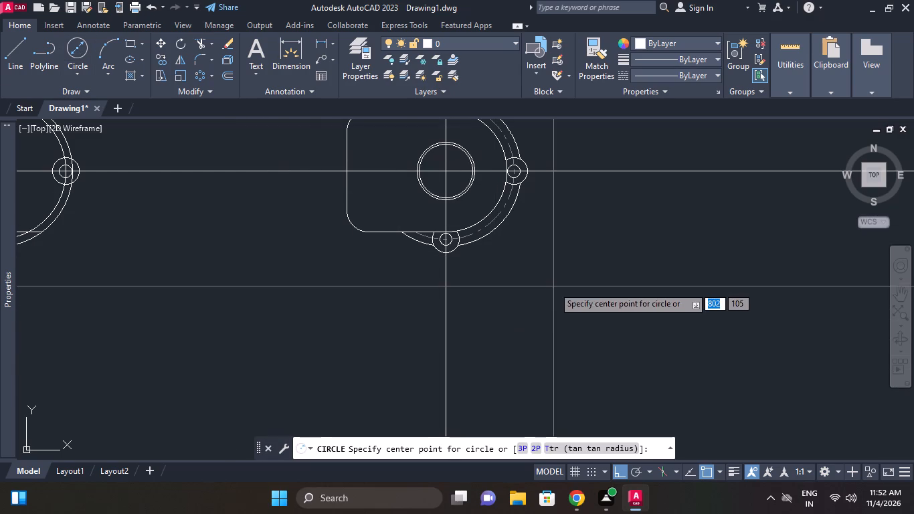
middle_drag(553, 286, 529, 365)
middle_drag(525, 321, 440, 323)
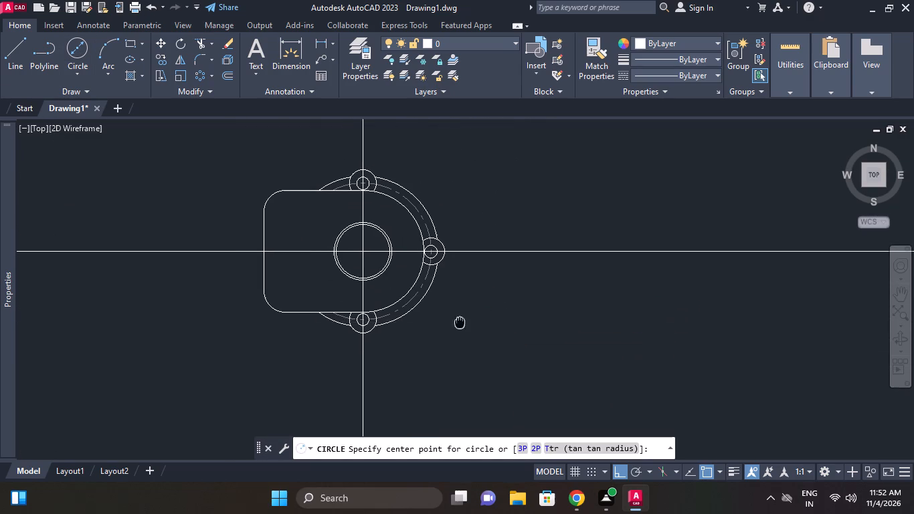
middle_drag(440, 323, 438, 323)
scroll(438, 323, up, 1)
click(270, 206)
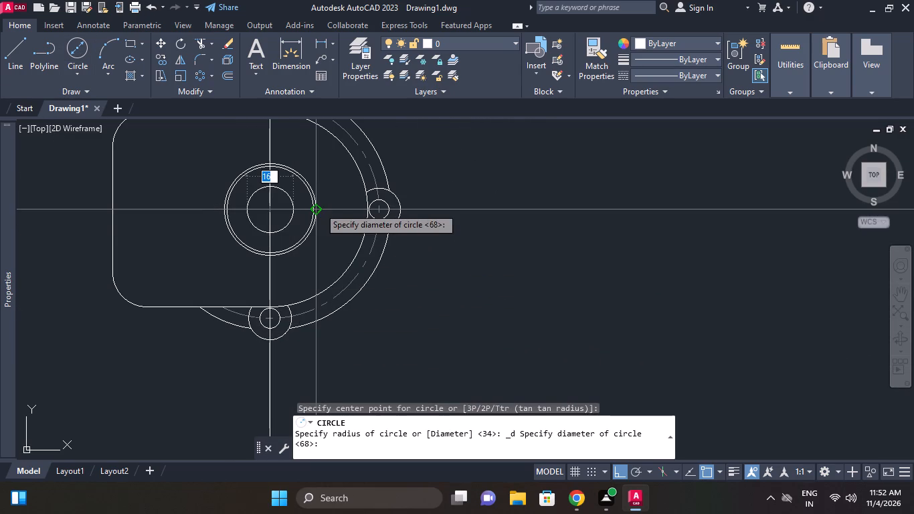
text(54)
key(Return)
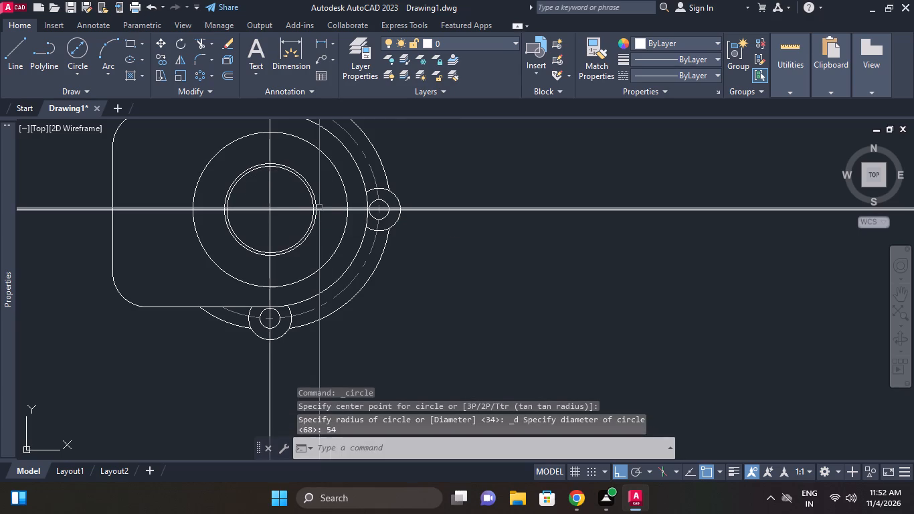
Match the 54-diameter circle's properties to the dashed outer pitch circle arc.
middle_drag(509, 234, 644, 226)
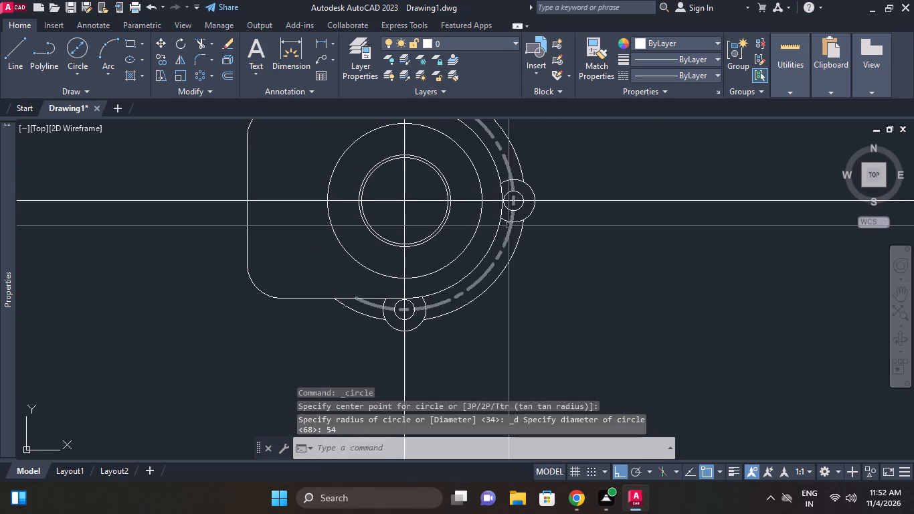
middle_drag(512, 250, 559, 319)
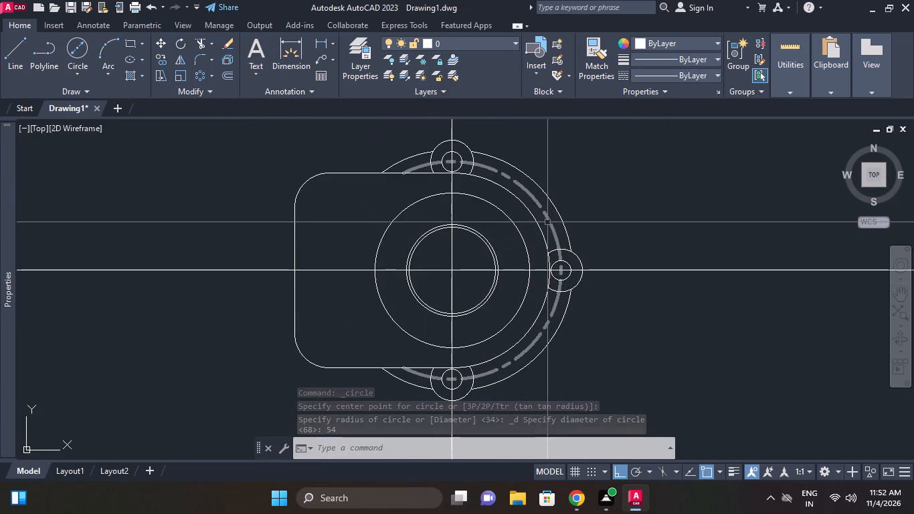
click(547, 222)
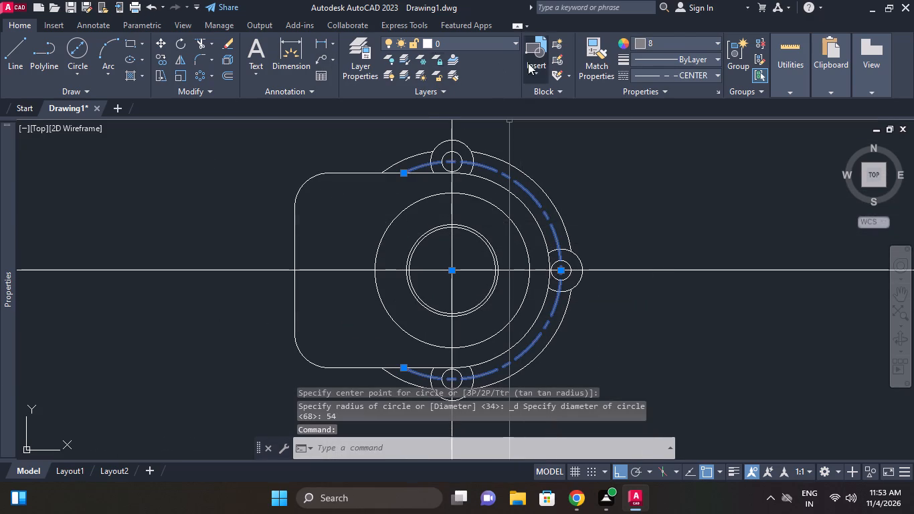
click(589, 56)
click(511, 220)
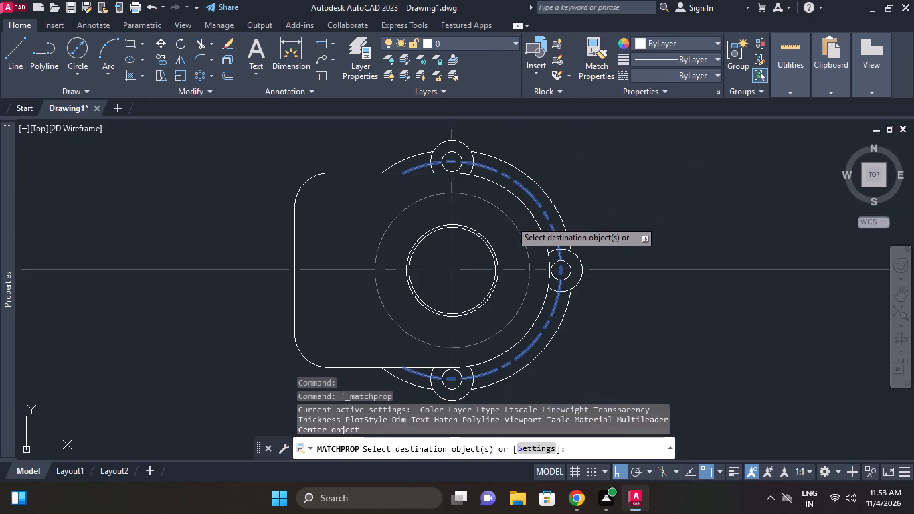
right_click(591, 169)
click(621, 177)
Draw horizontal lines from the top and bottom quadrants of the 54-diameter circle leftward past the outline's left edge.
click(10, 52)
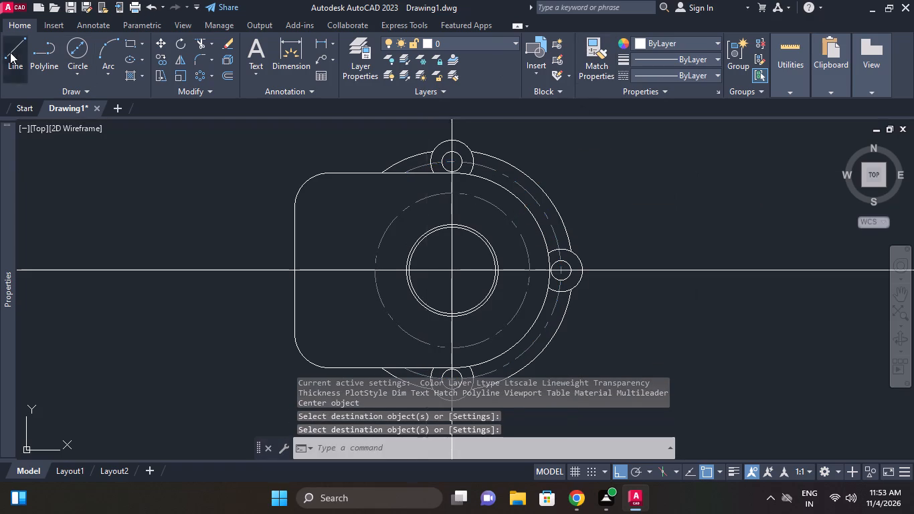
click(454, 194)
click(248, 202)
right_click(248, 202)
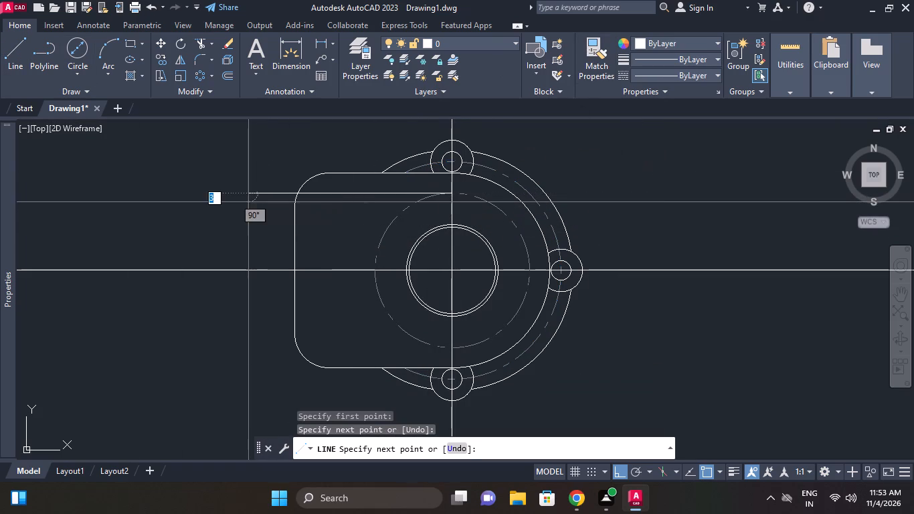
click(264, 209)
middle_drag(274, 221, 270, 179)
right_click(263, 179)
click(296, 186)
middle_drag(361, 262, 368, 227)
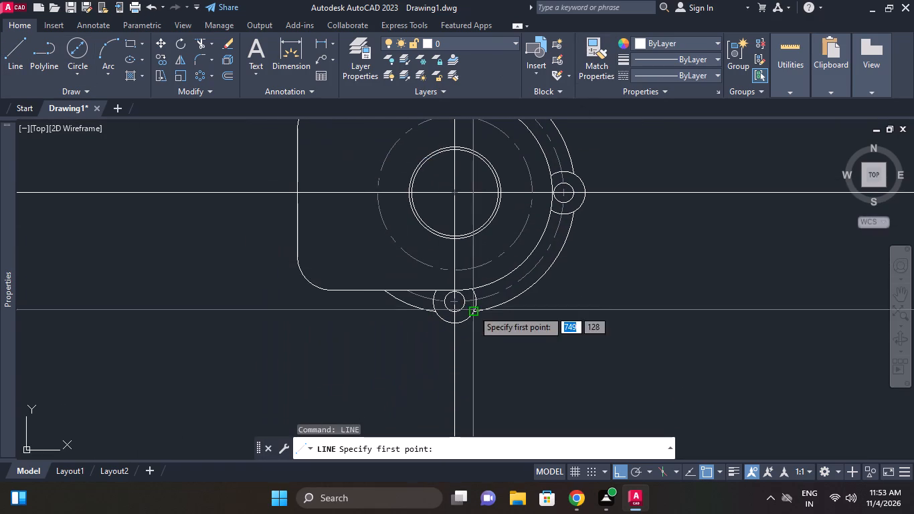
click(455, 270)
click(196, 270)
right_click(196, 270)
click(230, 272)
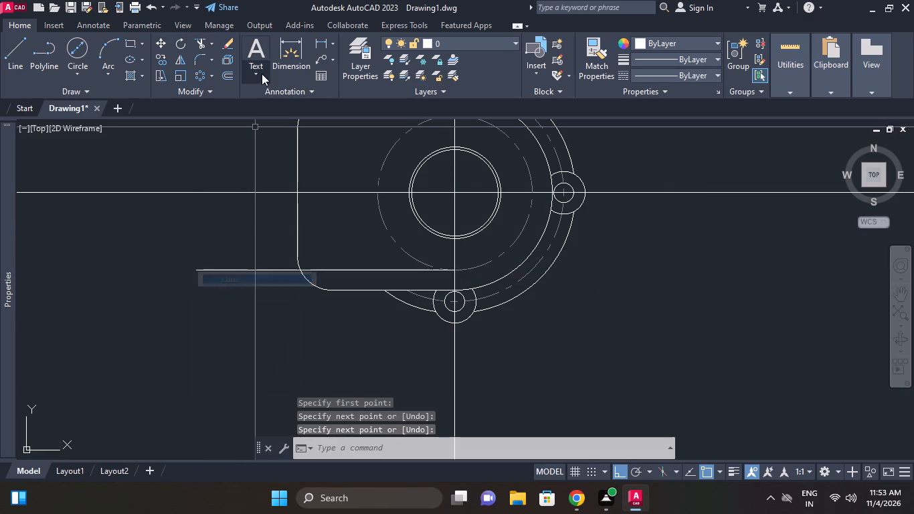
Trim the ends of the two horizontal slot lines that overhang the outline's left edge.
click(205, 44)
right_click(186, 224)
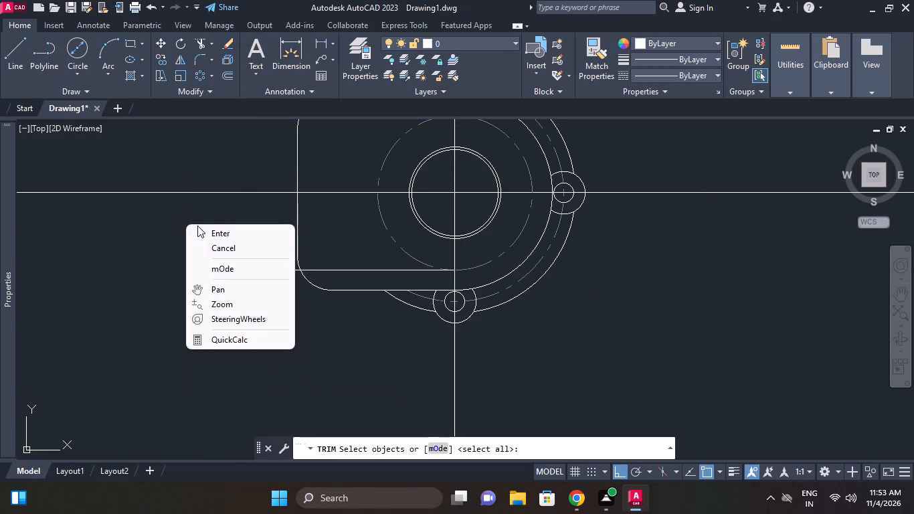
click(197, 226)
click(208, 232)
click(241, 294)
click(224, 245)
middle_drag(247, 251, 235, 373)
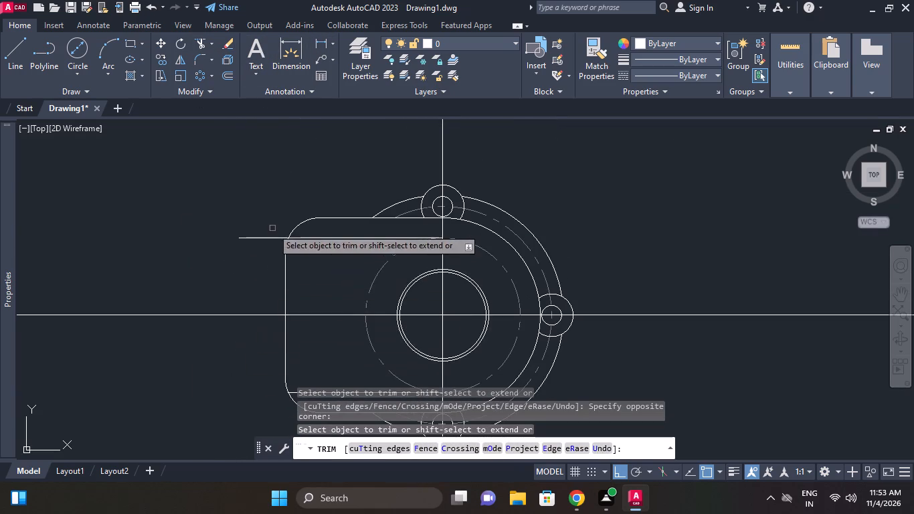
click(267, 228)
click(252, 261)
middle_drag(244, 252, 243, 230)
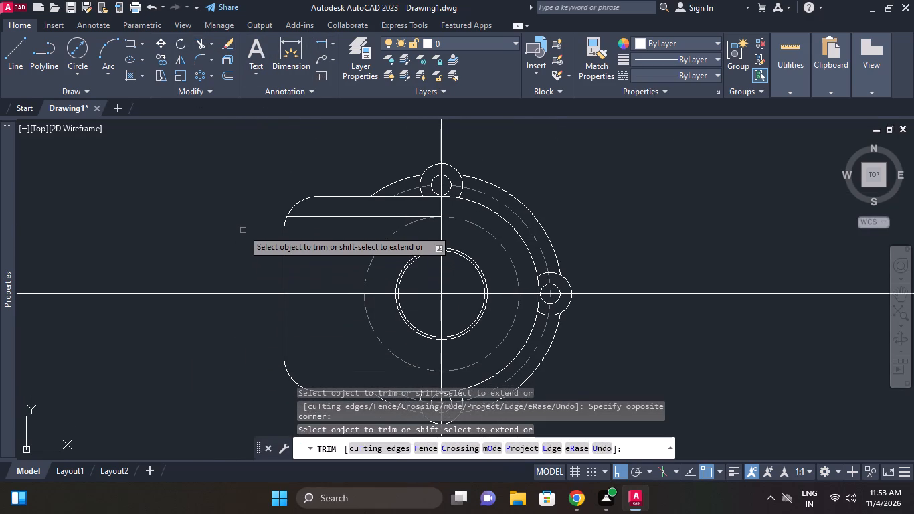
right_click(197, 232)
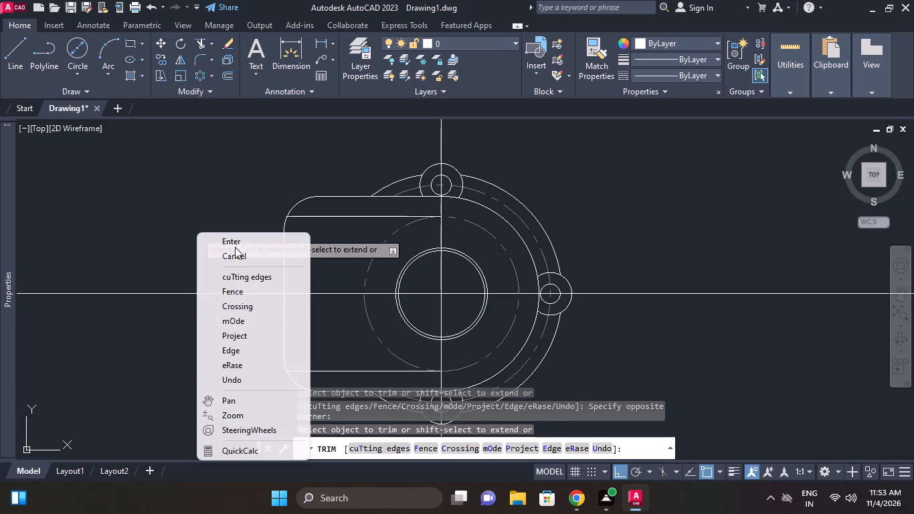
click(235, 247)
Match the upper and lower horizontal slot lines' properties to the dashed 54-diameter circle.
click(388, 234)
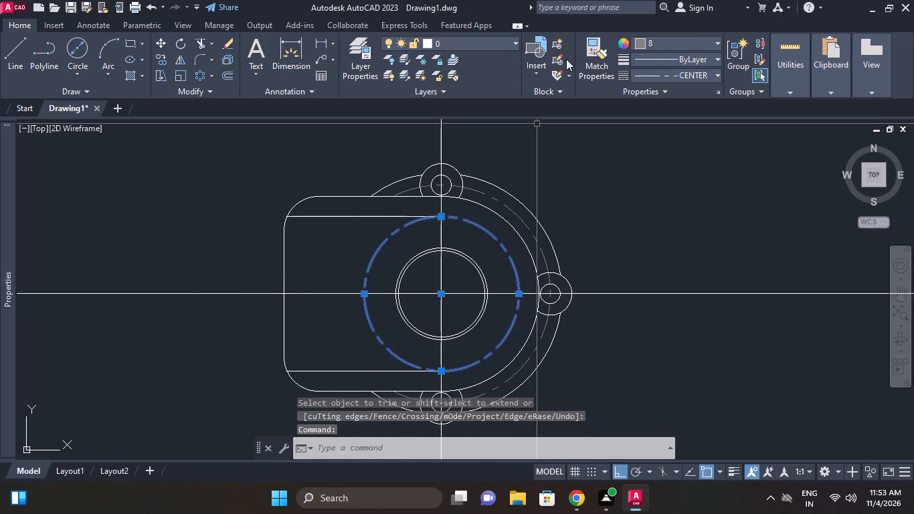
click(606, 49)
click(390, 215)
middle_drag(361, 234, 379, 165)
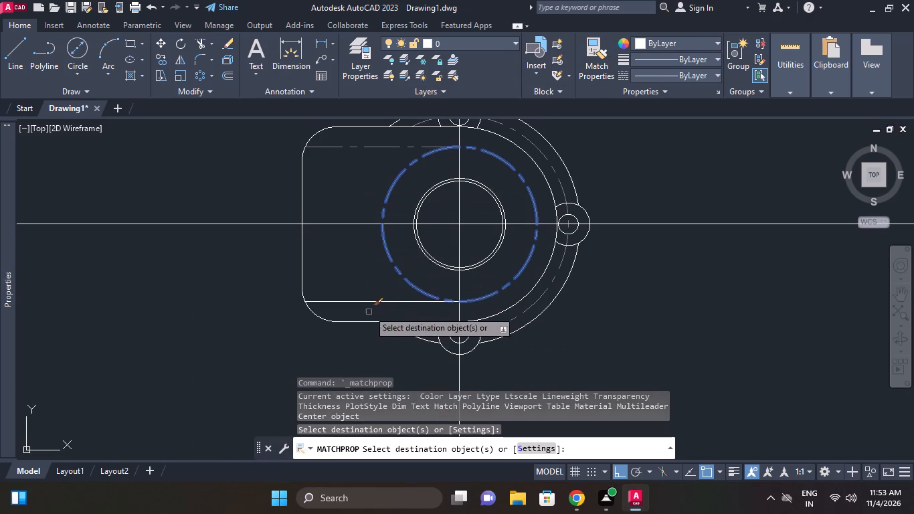
click(368, 305)
right_click(178, 184)
click(203, 194)
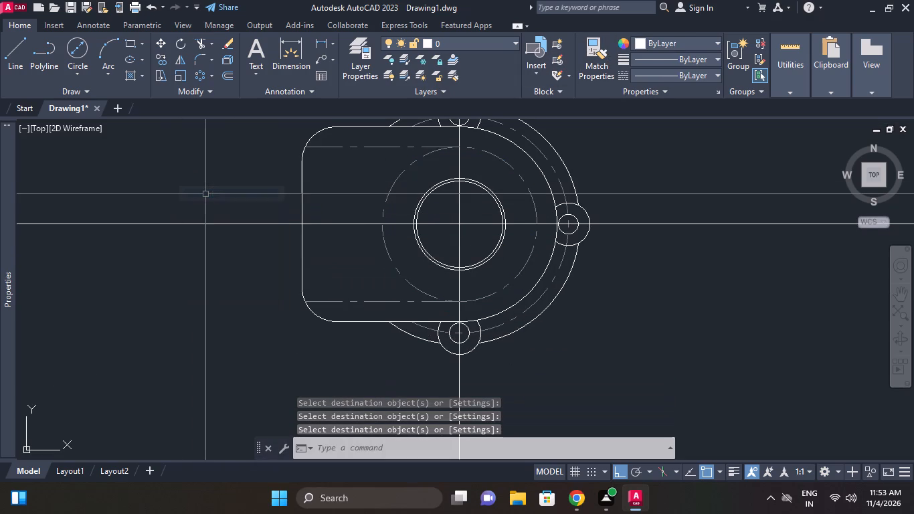
Trim away the left half of the dashed 54-diameter circle between the two horizontal lines.
middle_drag(418, 227, 399, 230)
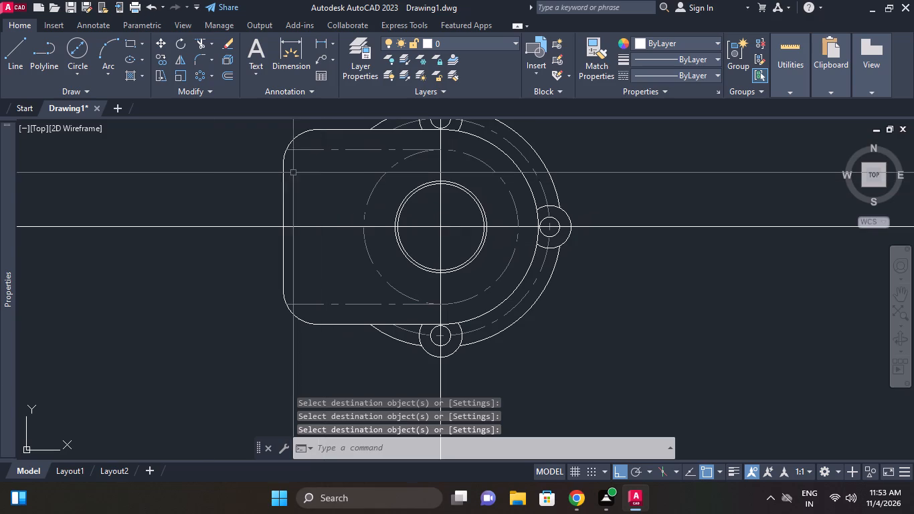
click(205, 43)
right_click(177, 175)
click(205, 175)
click(203, 185)
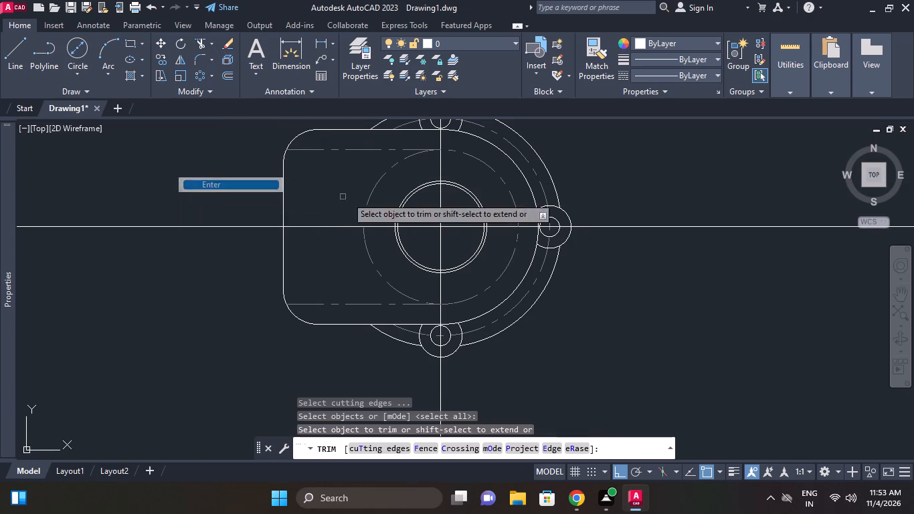
click(377, 183)
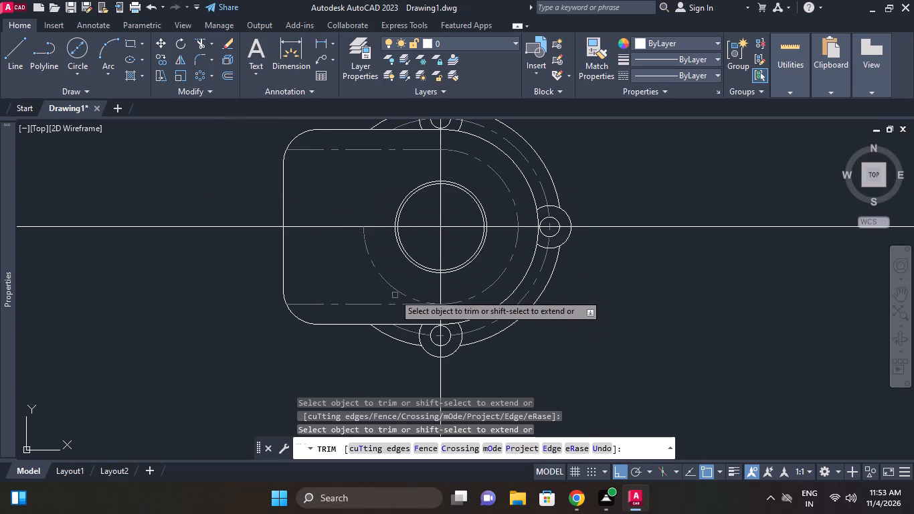
click(394, 291)
right_click(622, 286)
click(670, 82)
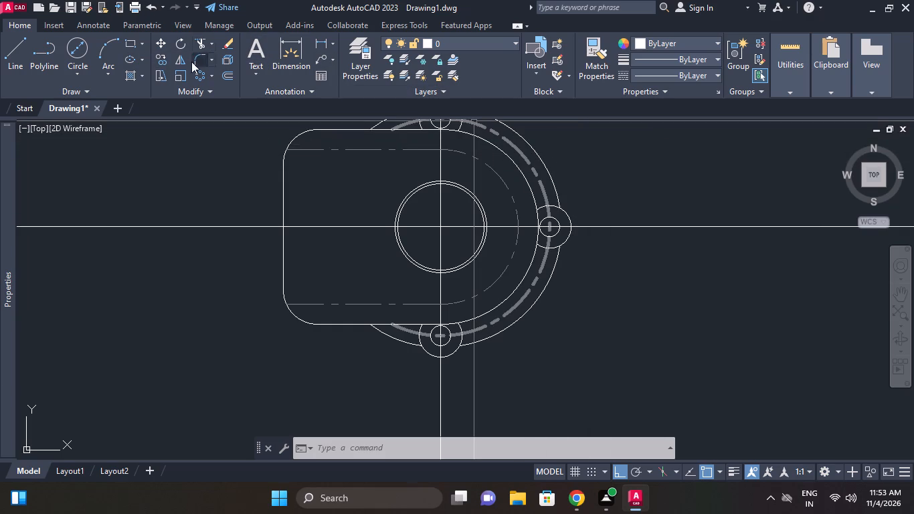
Offset the plan view's vertical centreline 12 to the left.
click(223, 78)
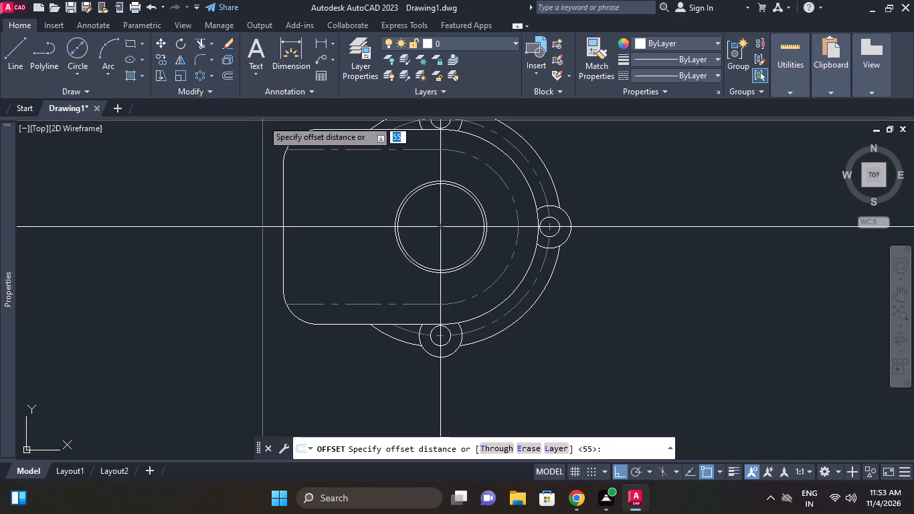
text(12)
key(Return)
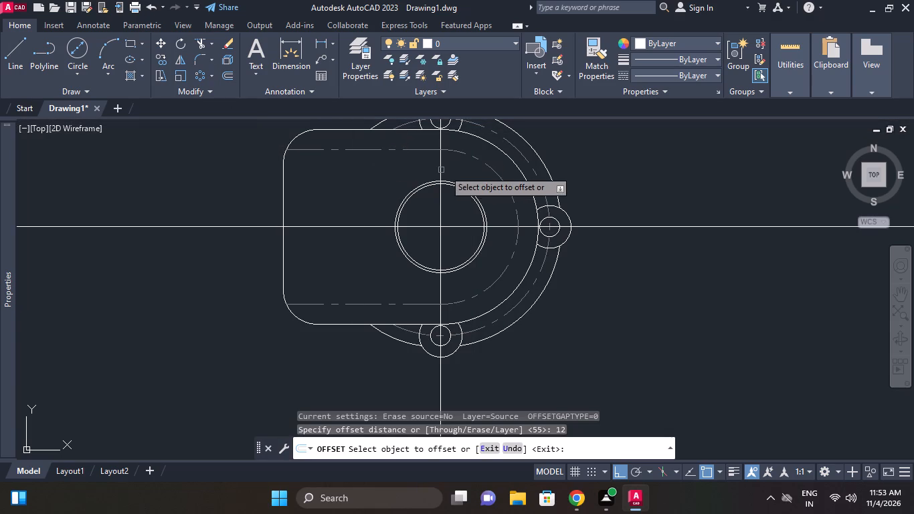
click(444, 167)
click(440, 167)
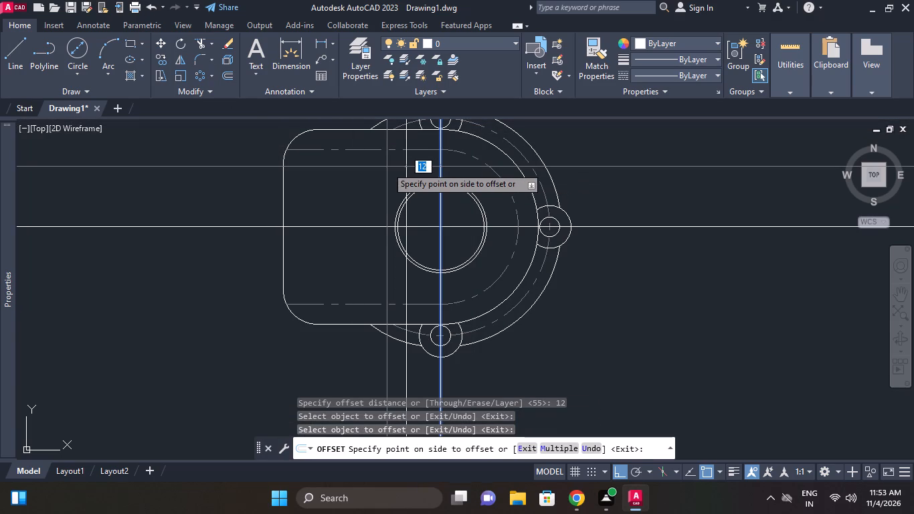
click(387, 167)
click(439, 161)
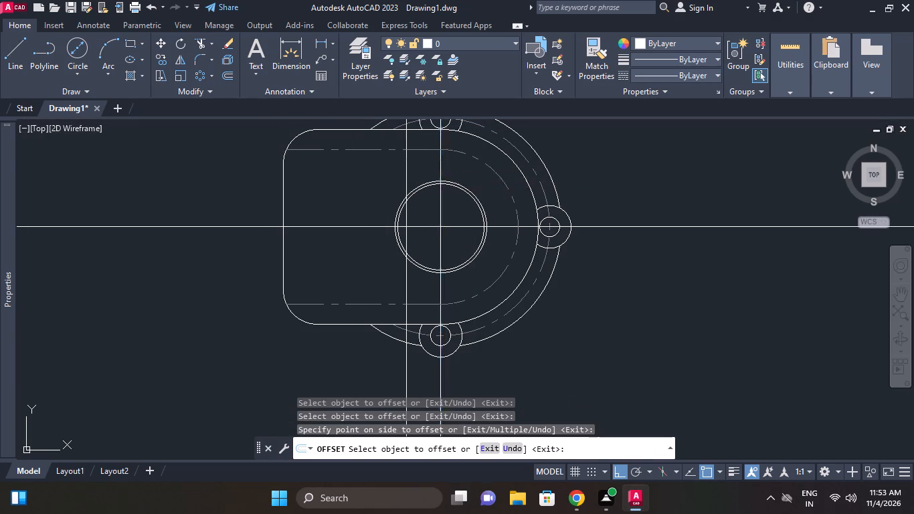
key(Escape)
Offset the new vertical line a further 28 to the left.
key(space)
key(2)
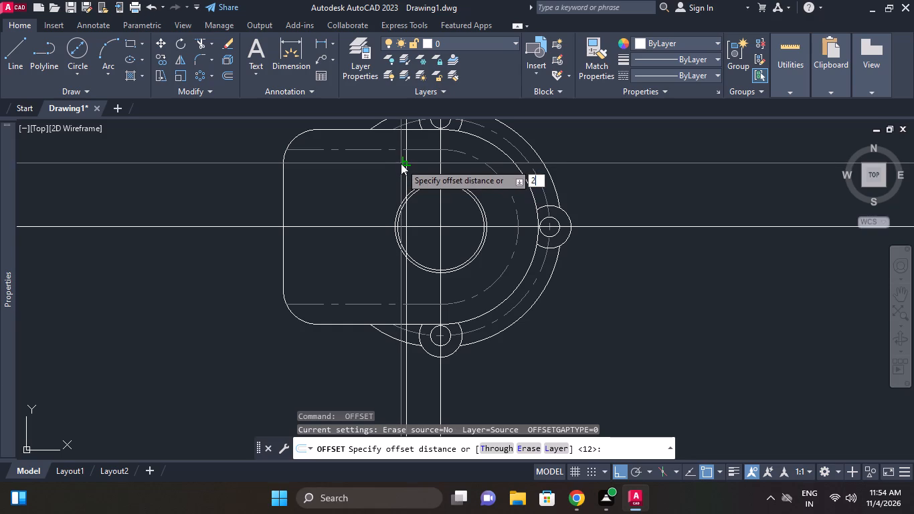
key(8)
key(Return)
click(405, 171)
click(366, 173)
right_click(580, 159)
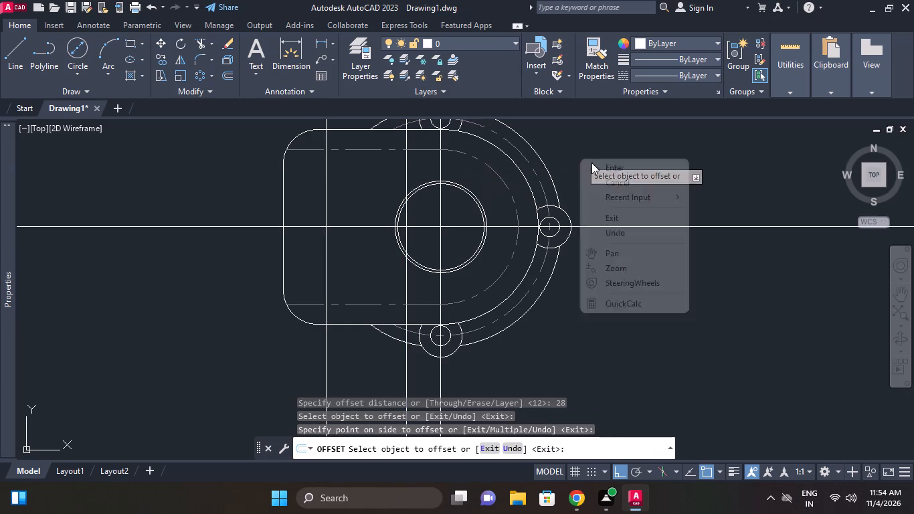
click(599, 167)
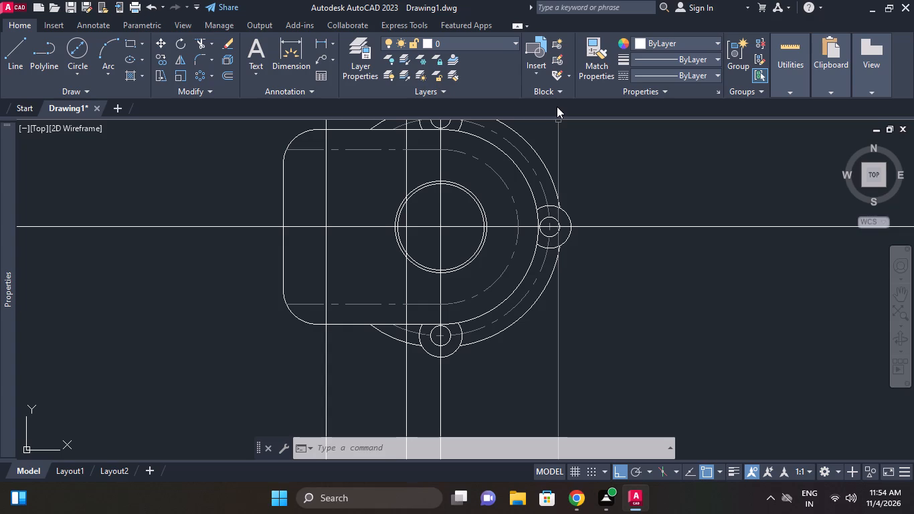
Draw a 7-diameter circle where the leftmost offset line crosses the upper dashed line.
middle_drag(529, 185, 550, 202)
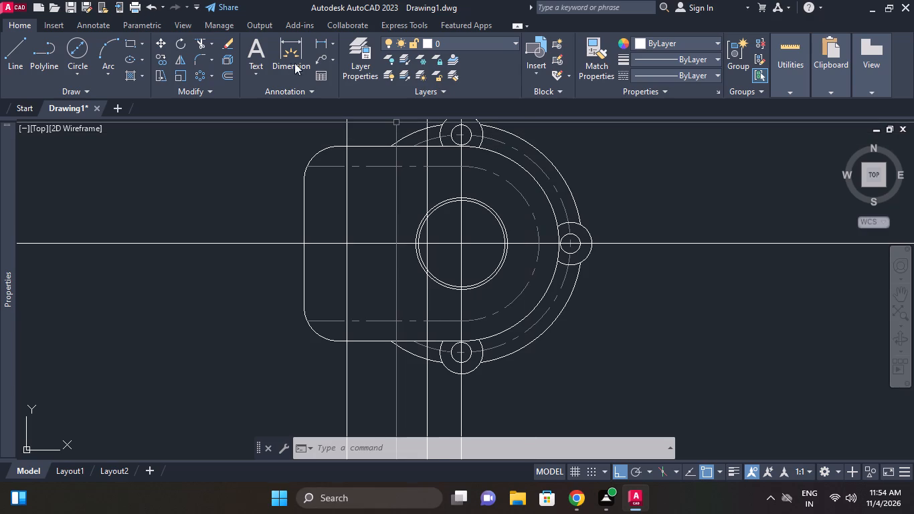
click(71, 50)
scroll(354, 175, up, 1)
click(340, 157)
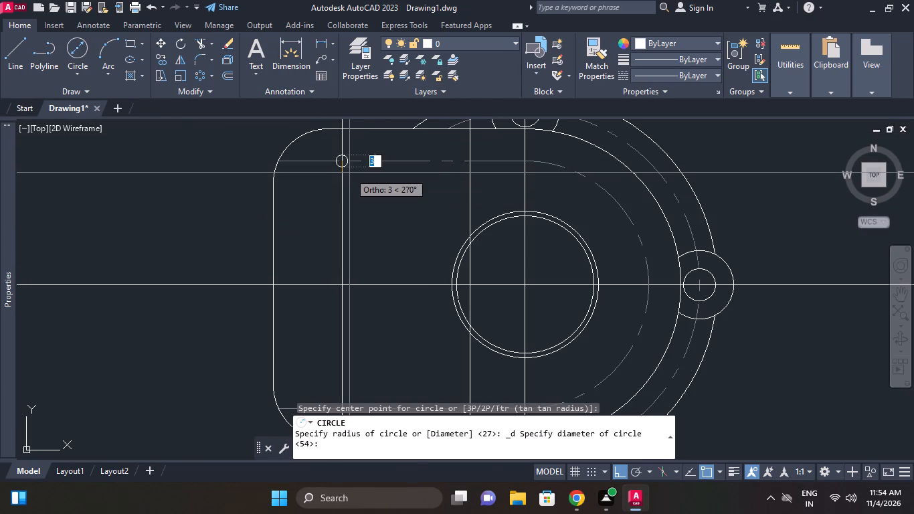
key(7)
key(Return)
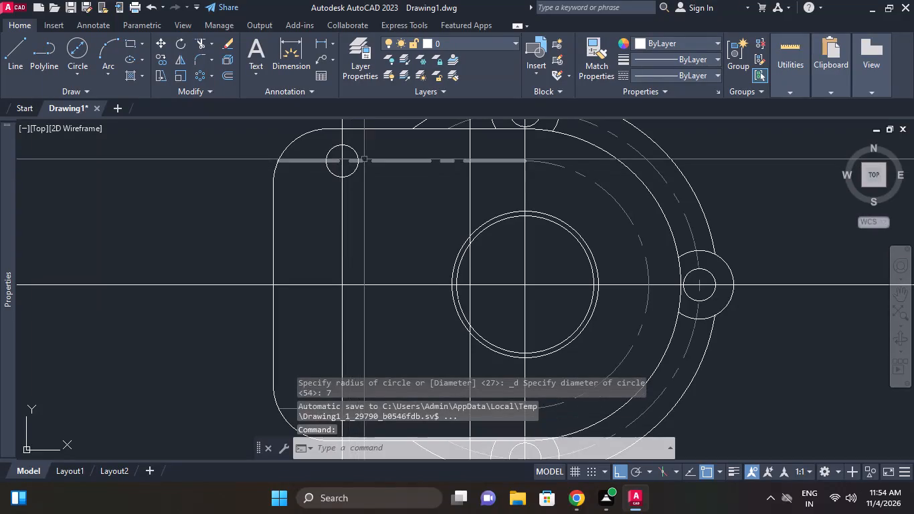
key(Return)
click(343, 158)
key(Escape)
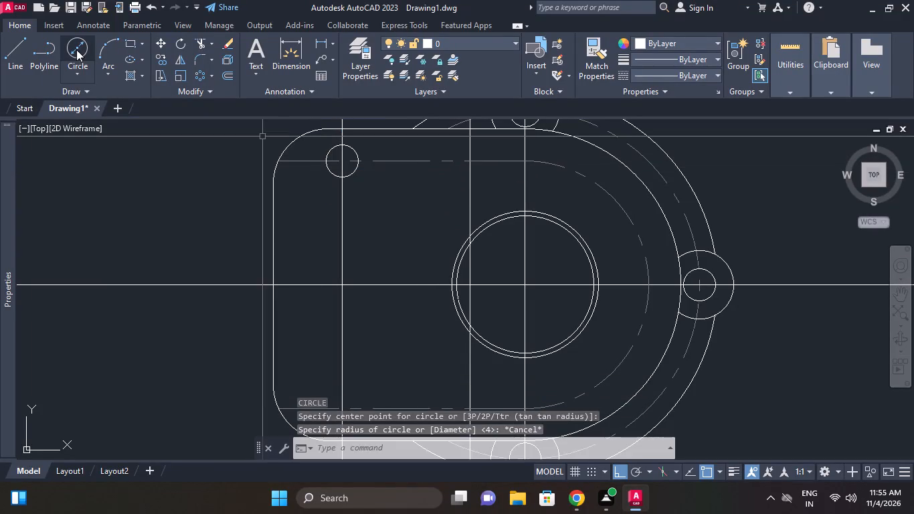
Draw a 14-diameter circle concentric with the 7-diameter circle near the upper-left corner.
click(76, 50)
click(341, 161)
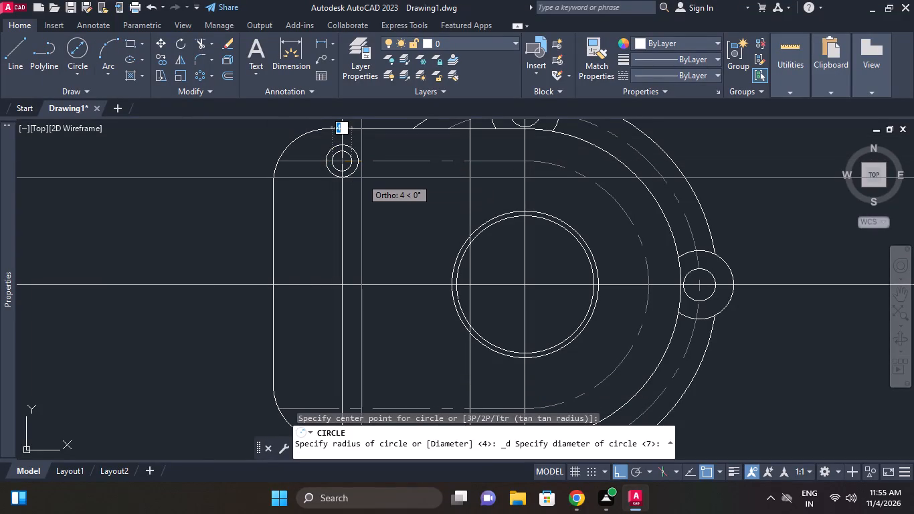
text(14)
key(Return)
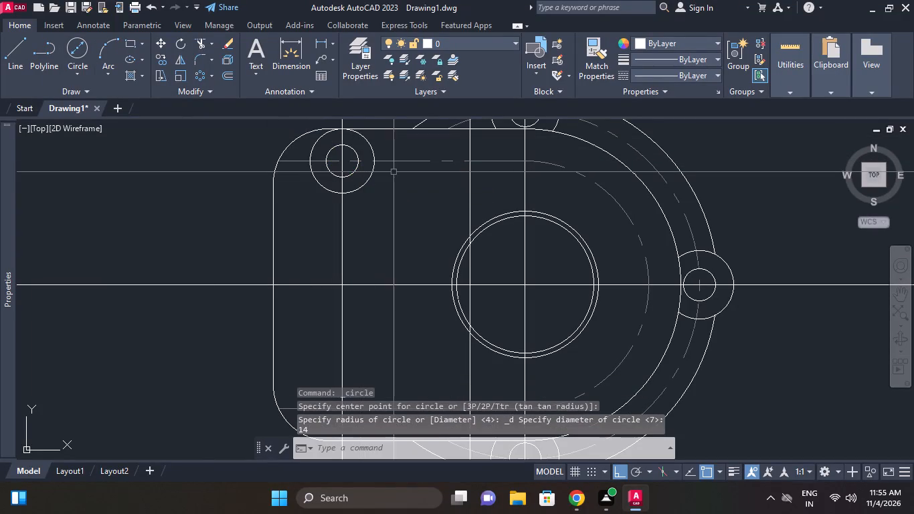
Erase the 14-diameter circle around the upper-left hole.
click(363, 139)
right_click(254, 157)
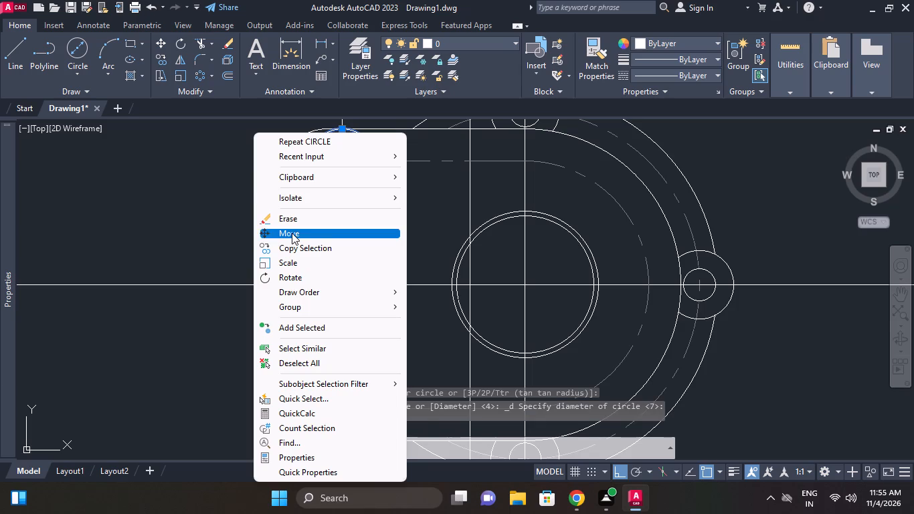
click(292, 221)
Copy the 7-diameter circle from its centre to the other three intersections of the offset lines with the dashed lines.
scroll(364, 151, up, 1)
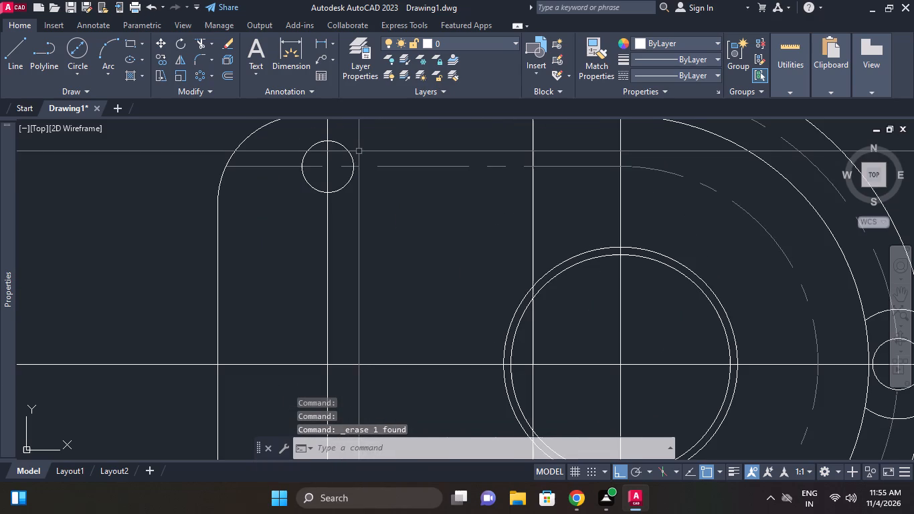
click(354, 159)
right_click(361, 147)
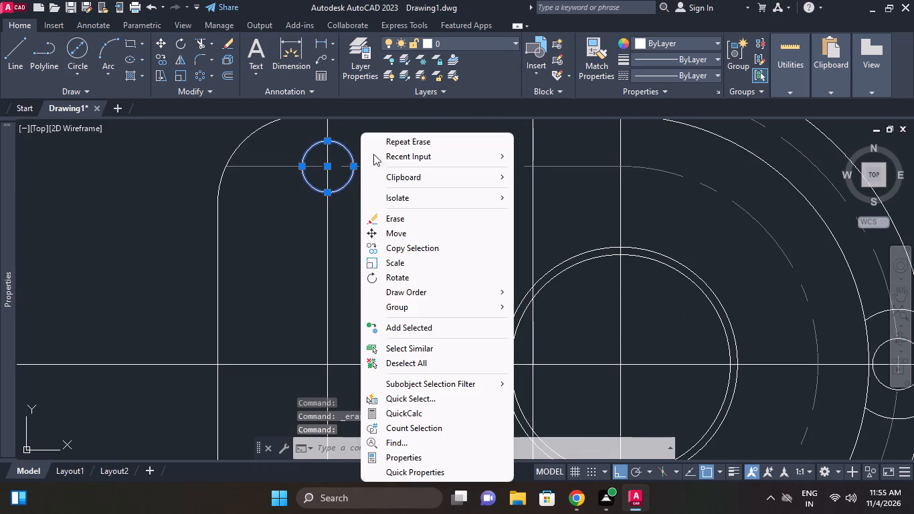
click(407, 248)
click(323, 165)
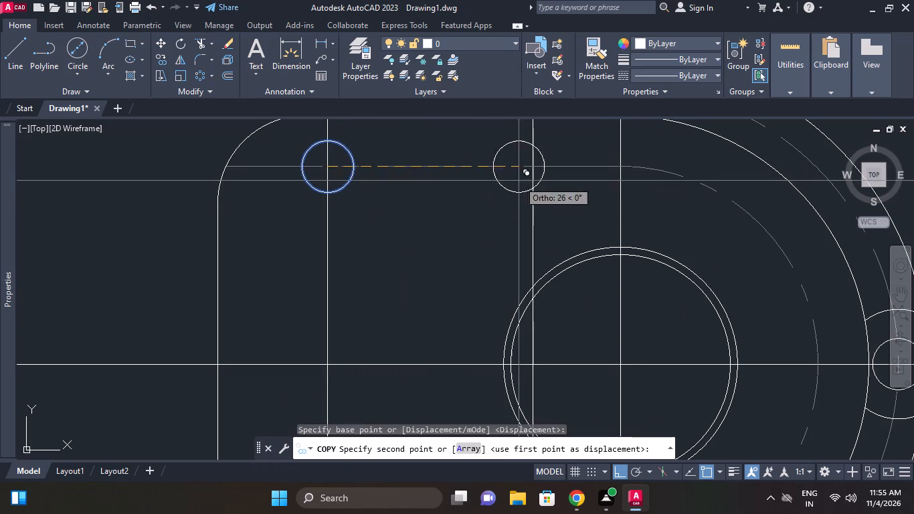
click(533, 168)
scroll(525, 186, down, 3)
middle_drag(519, 186, 498, 114)
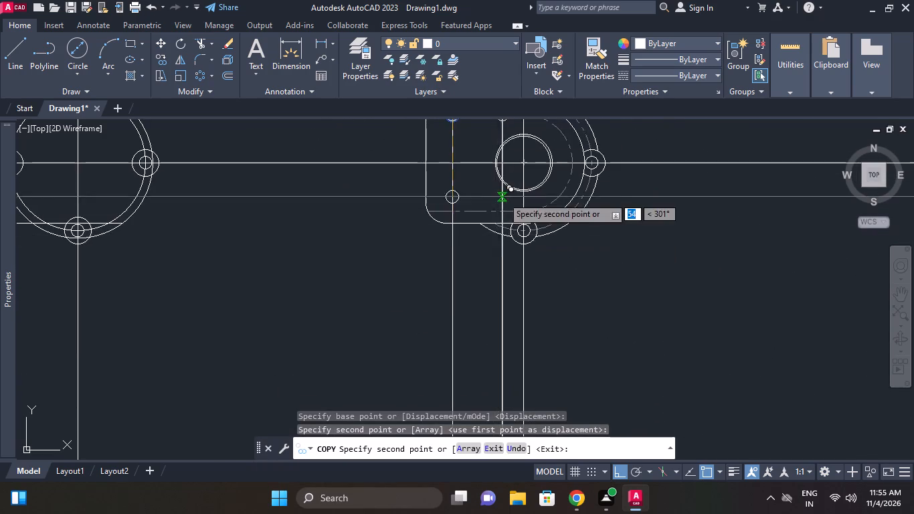
scroll(502, 197, up, 3)
scroll(512, 176, down, 2)
middle_drag(513, 205, 513, 214)
scroll(513, 222, up, 2)
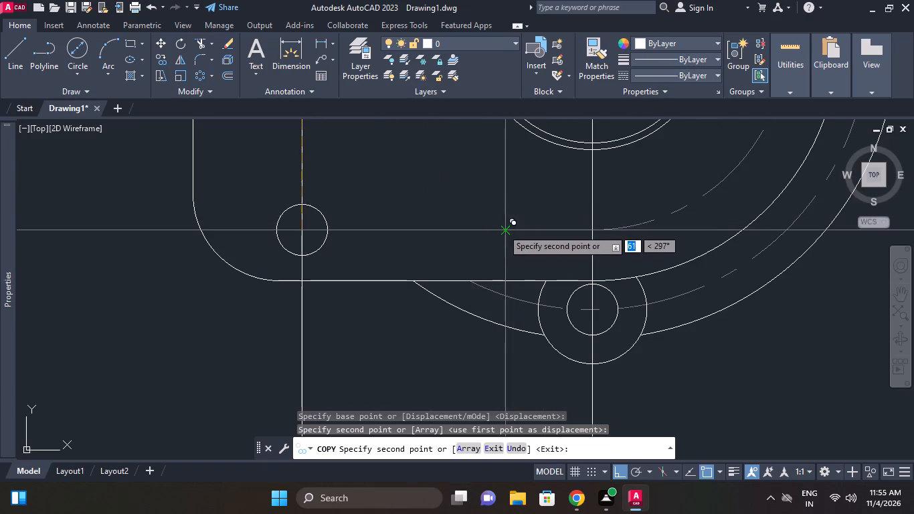
click(502, 229)
click(301, 229)
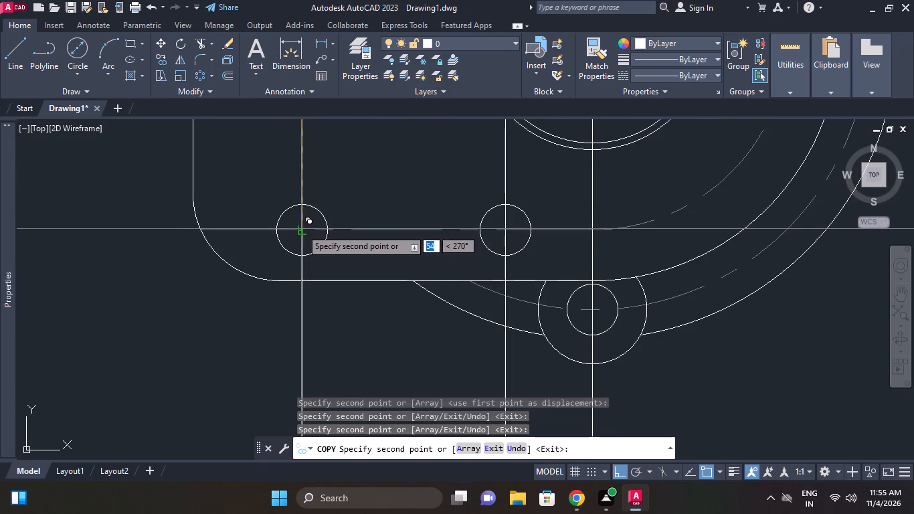
right_click(351, 186)
click(384, 204)
Erase the two vertical offset construction lines running through the four small holes.
scroll(379, 202, down, 2)
middle_drag(375, 213, 371, 243)
middle_drag(468, 198, 464, 260)
scroll(463, 247, down, 1)
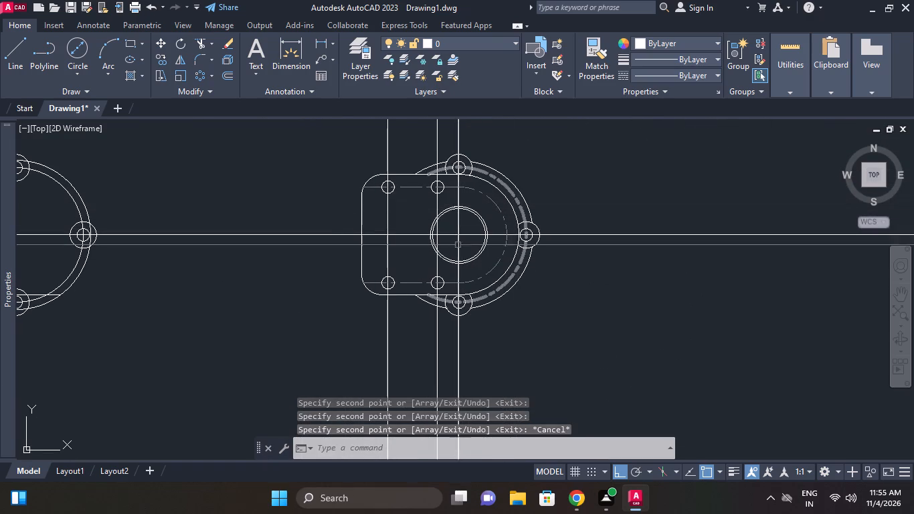
middle_drag(428, 187, 428, 205)
scroll(432, 187, up, 1)
click(440, 145)
click(381, 158)
click(343, 151)
right_click(343, 151)
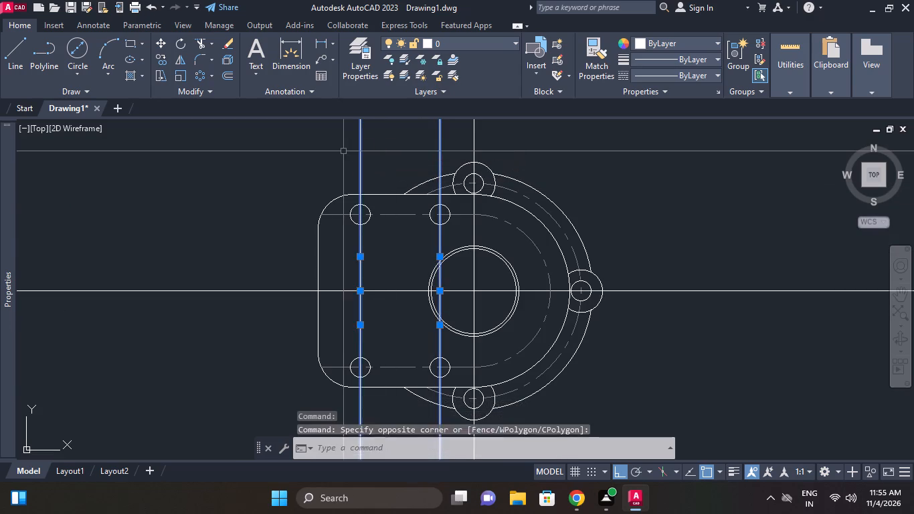
click(364, 238)
Draw a construction line about 45 long from the central bore's centre at 45 degrees, up across the rounded side of the flange.
middle_drag(507, 236, 505, 220)
middle_drag(513, 241, 512, 234)
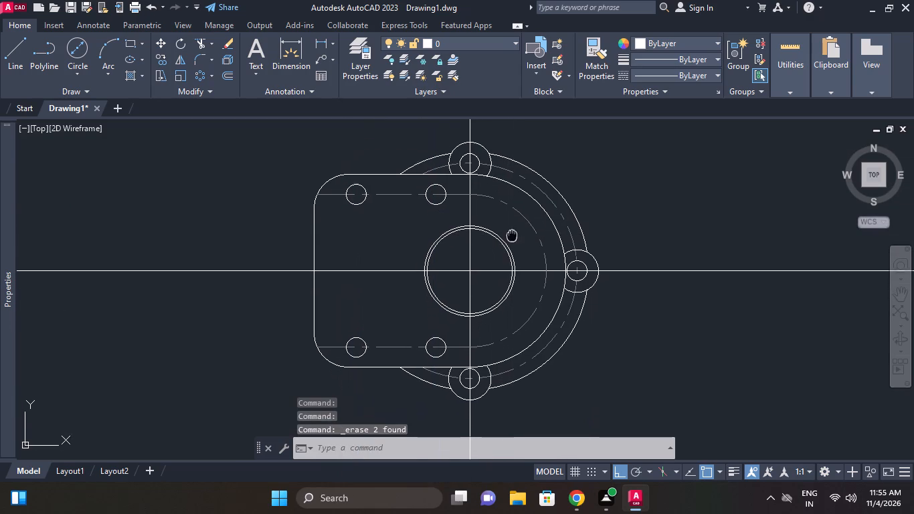
middle_drag(512, 234, 513, 230)
click(15, 52)
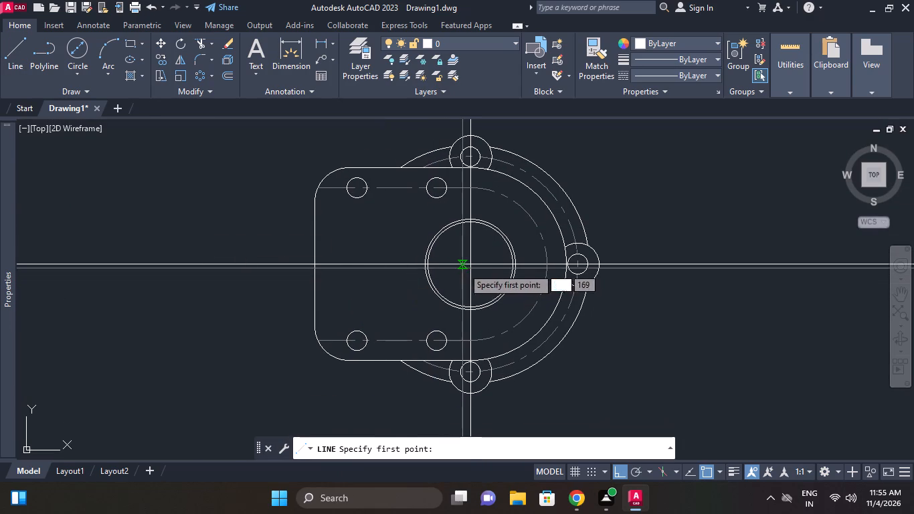
click(472, 264)
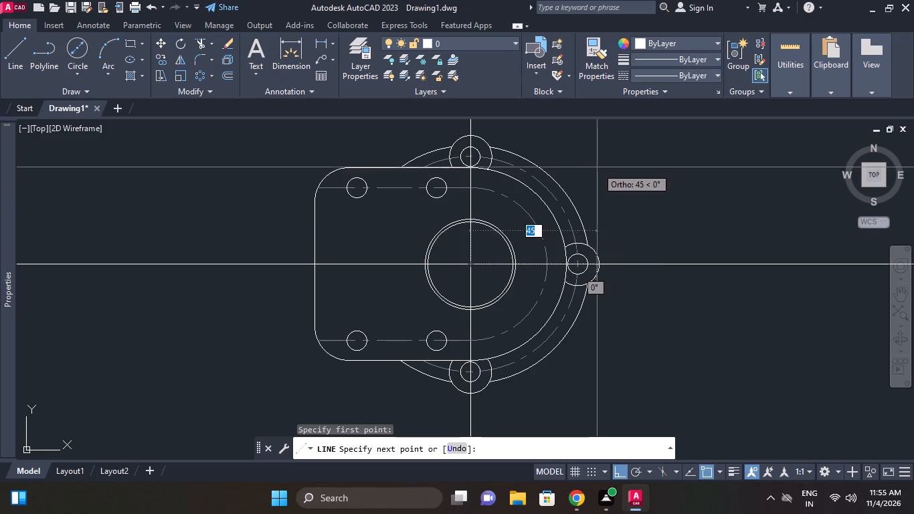
key(Tab)
text(45)
key(Return)
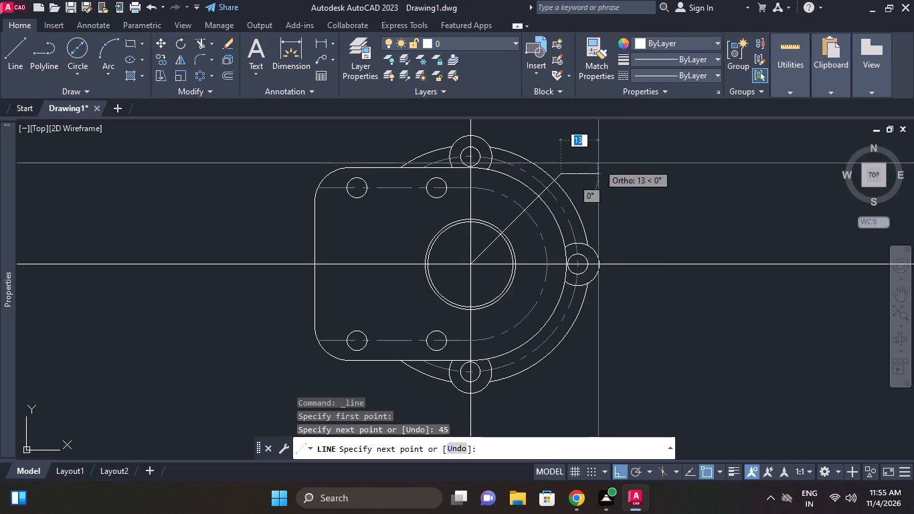
key(Escape)
middle_drag(563, 207, 557, 183)
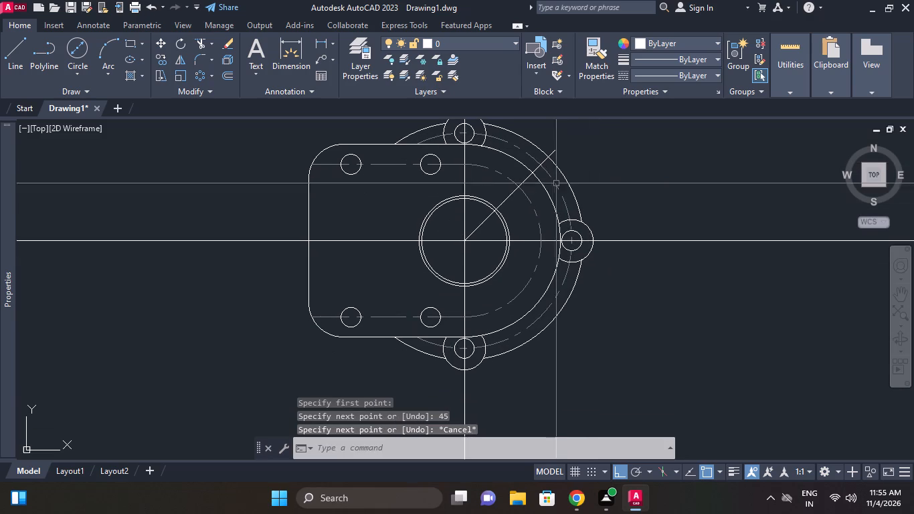
Copy the upper 7-diameter hole nearest the vertical centreline, from its centre to the intersection of the 45-degree line with the dashed arc.
scroll(430, 188, up, 1)
middle_drag(428, 186, 425, 181)
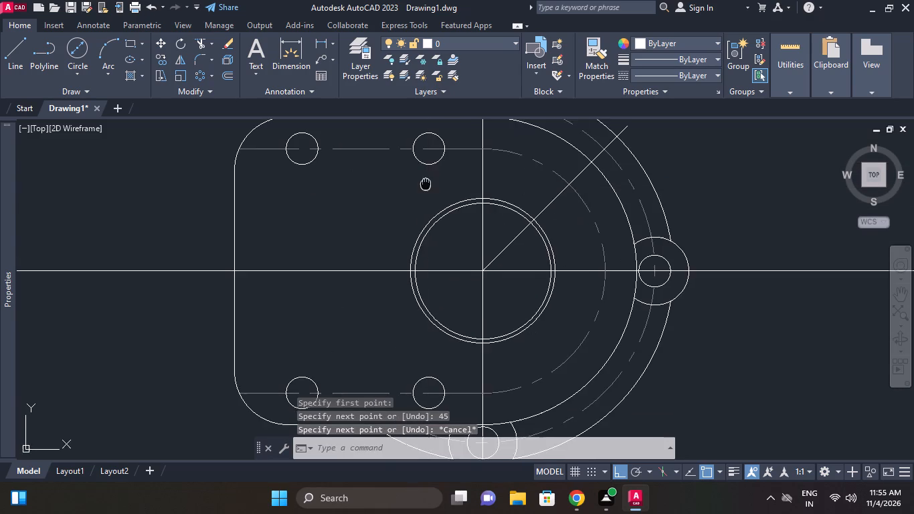
middle_drag(425, 181, 425, 167)
key(c)
middle_drag(549, 186, 497, 248)
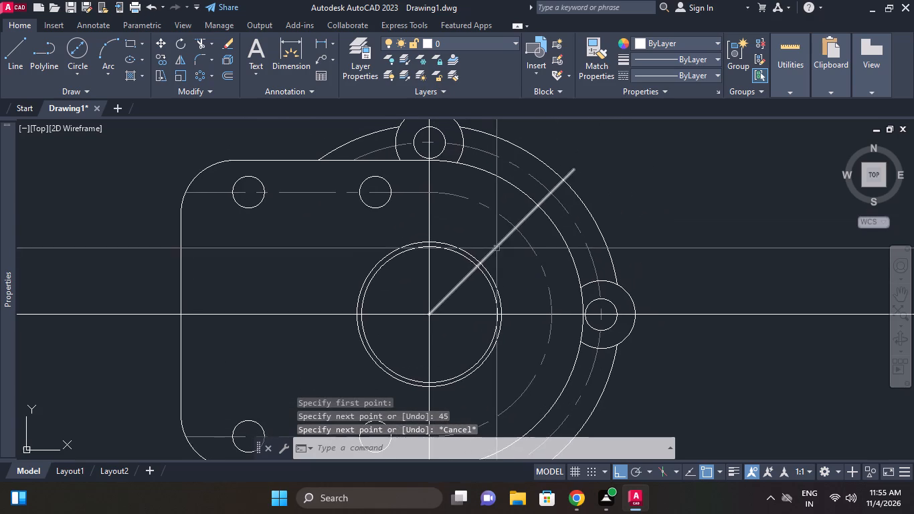
key(Escape)
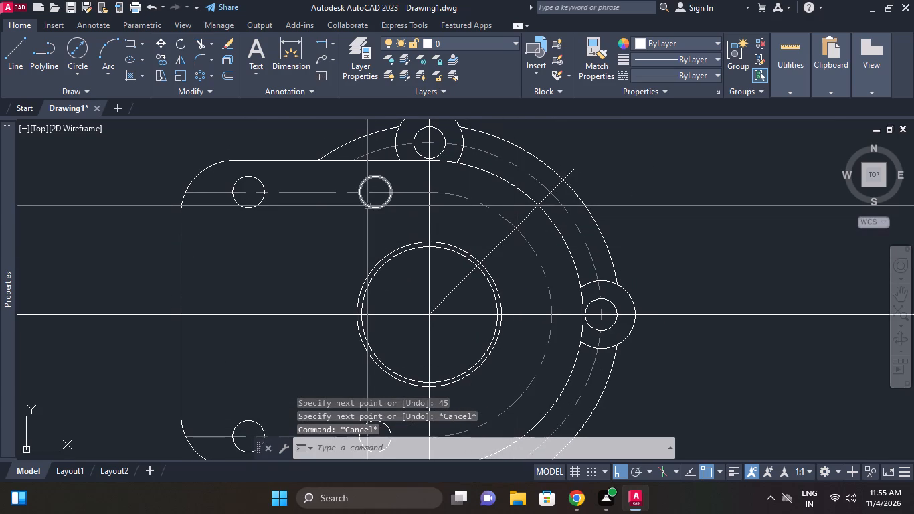
click(367, 206)
right_click(379, 237)
click(410, 245)
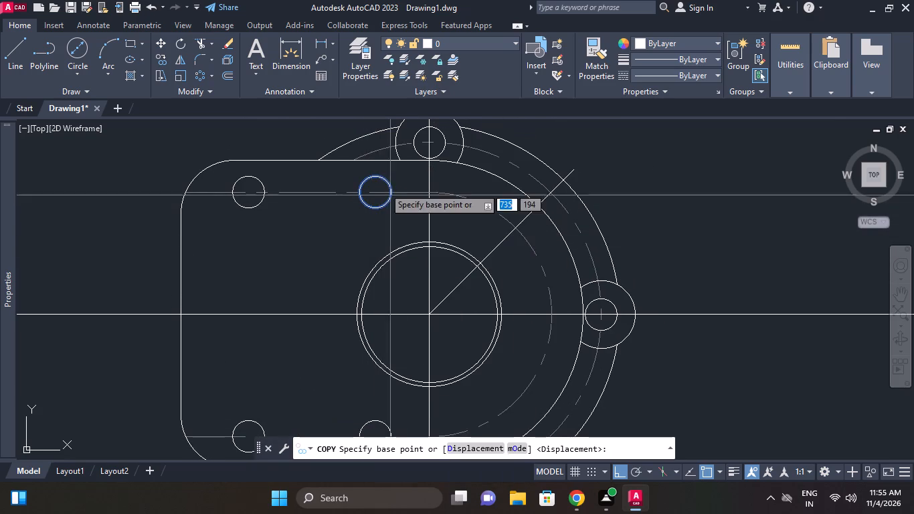
click(374, 195)
click(516, 229)
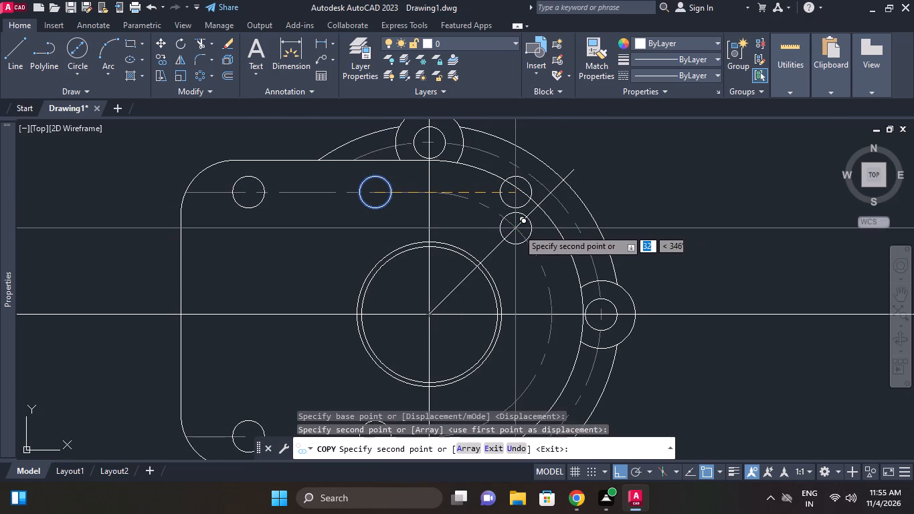
middle_drag(531, 268, 526, 203)
key(Escape)
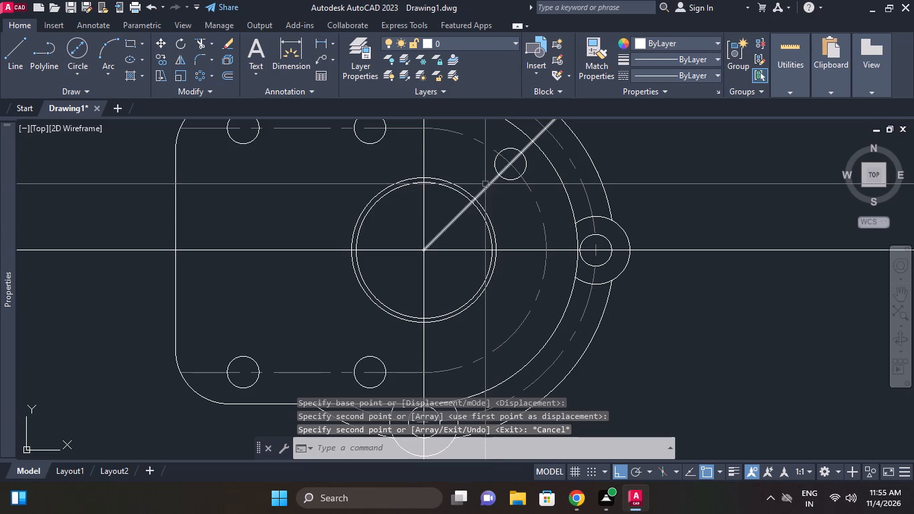
key(Escape)
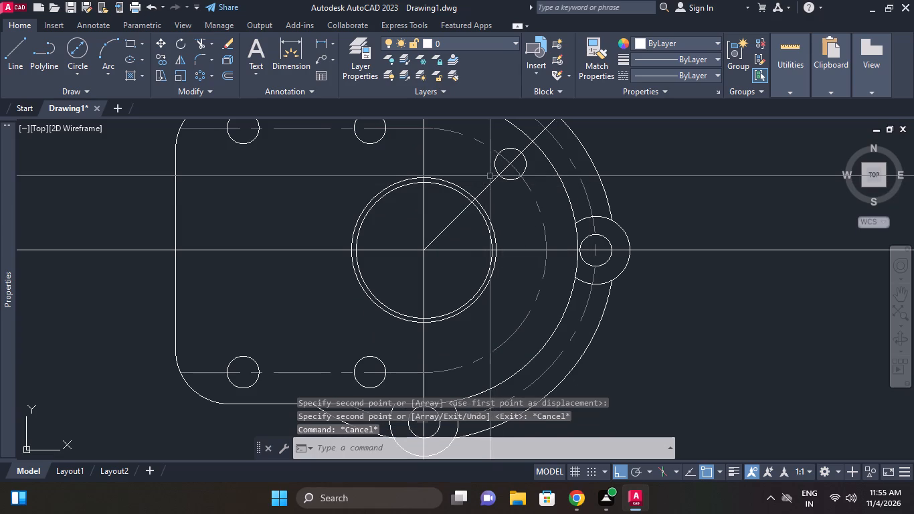
Mirror the copied hole and the 45-degree line about the horizontal centreline, keeping the source objects.
click(505, 177)
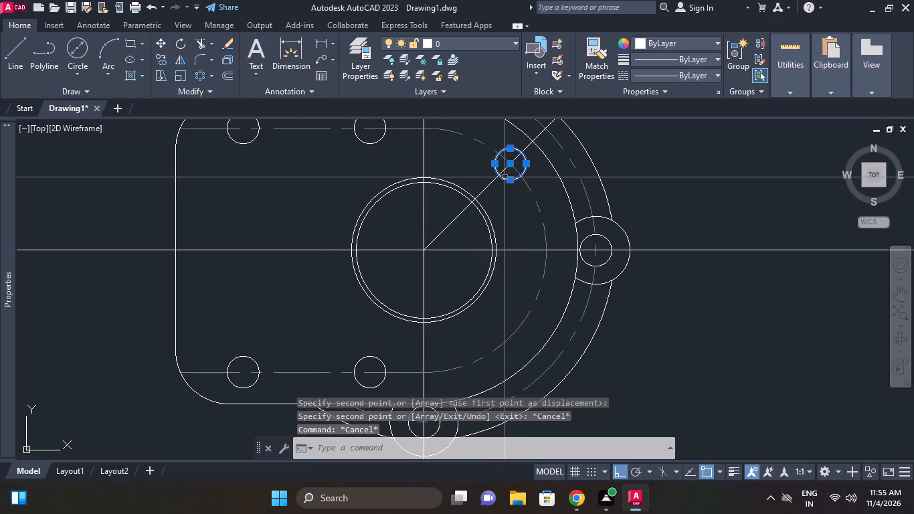
click(493, 185)
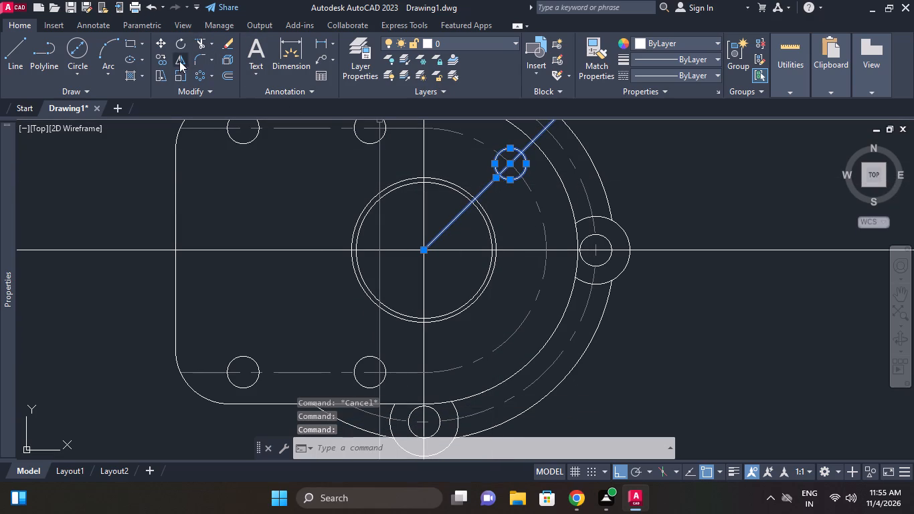
click(180, 60)
middle_drag(482, 266, 345, 250)
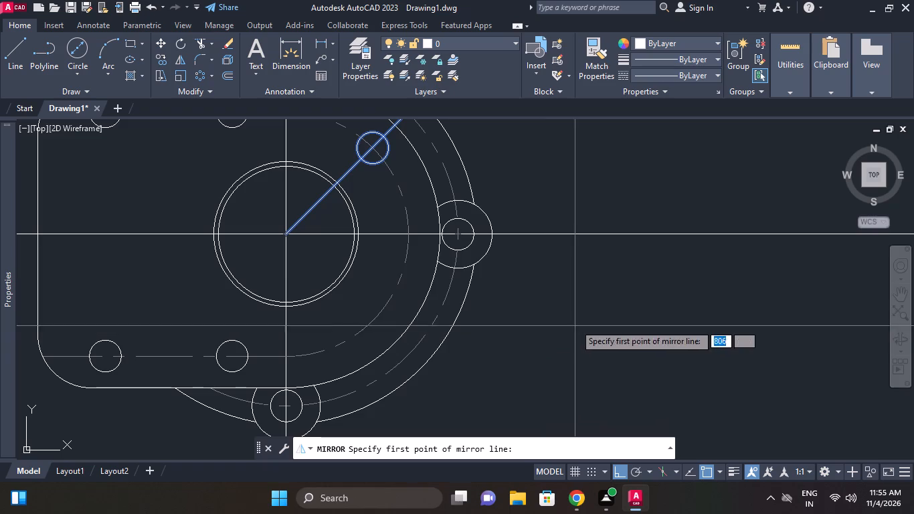
click(492, 236)
click(555, 233)
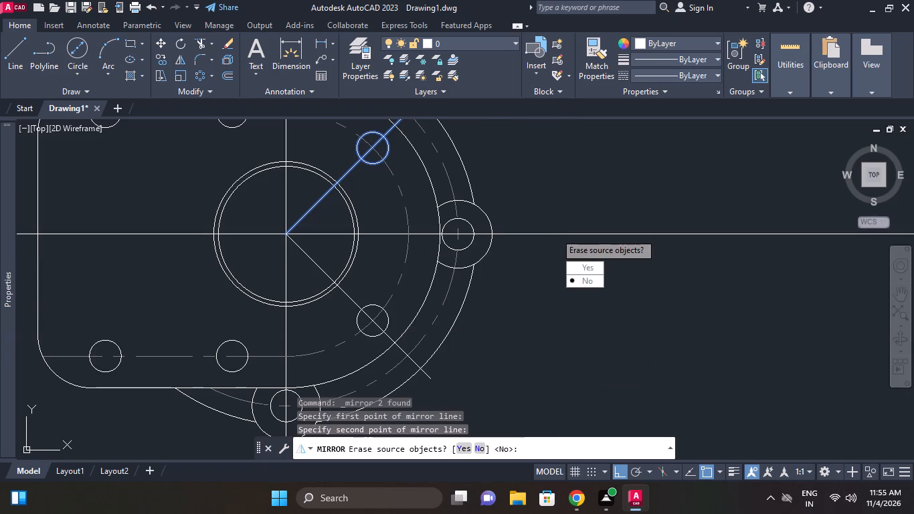
drag(583, 286, 555, 233)
Erase the two diagonal construction lines running from the bore centre through the holes on the dashed arc.
scroll(381, 214, down, 1)
middle_drag(383, 215, 467, 234)
scroll(433, 218, up, 1)
click(443, 204)
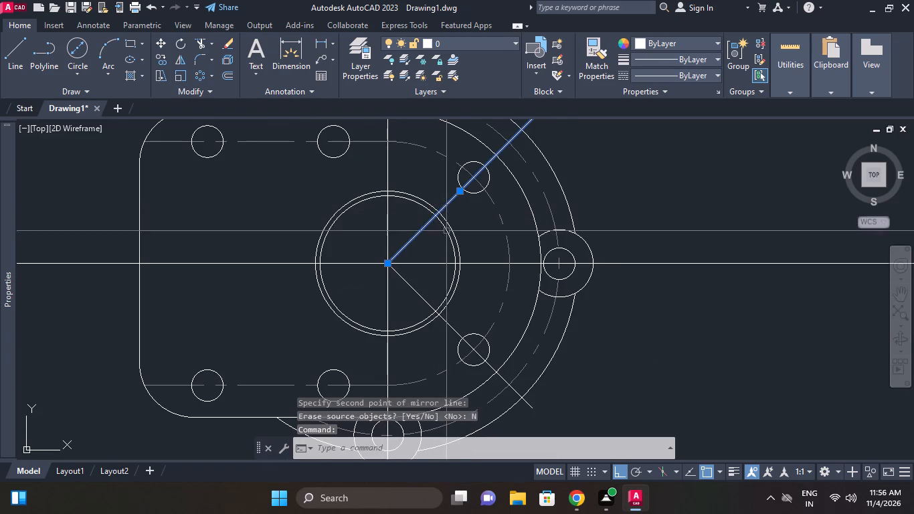
click(416, 285)
click(399, 288)
right_click(542, 216)
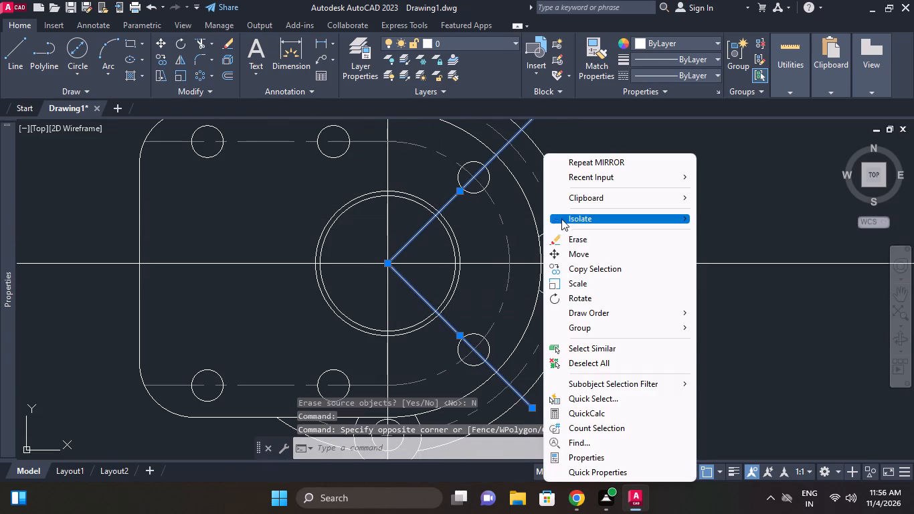
click(564, 234)
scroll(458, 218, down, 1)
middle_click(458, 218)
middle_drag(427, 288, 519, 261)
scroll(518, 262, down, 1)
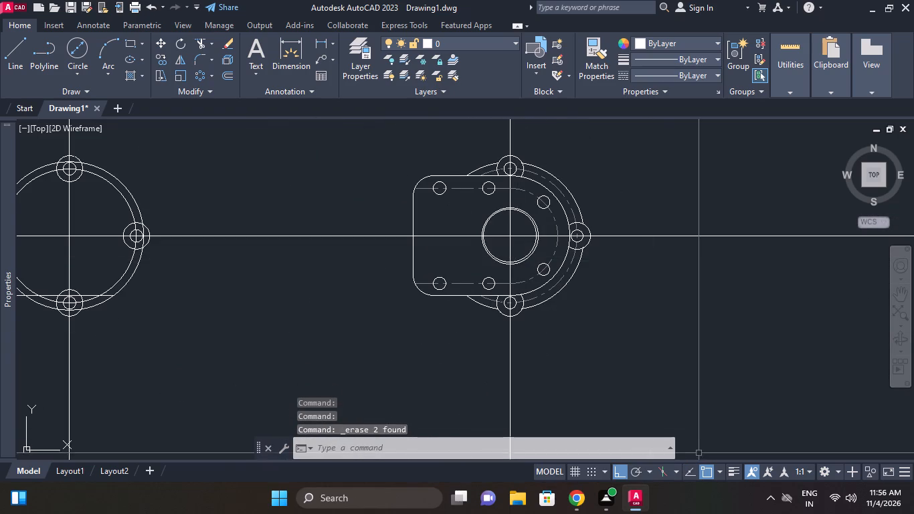
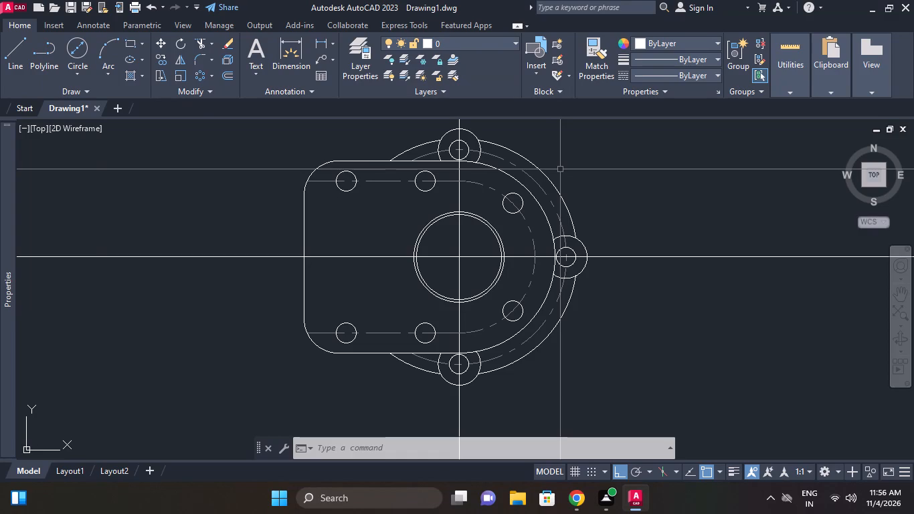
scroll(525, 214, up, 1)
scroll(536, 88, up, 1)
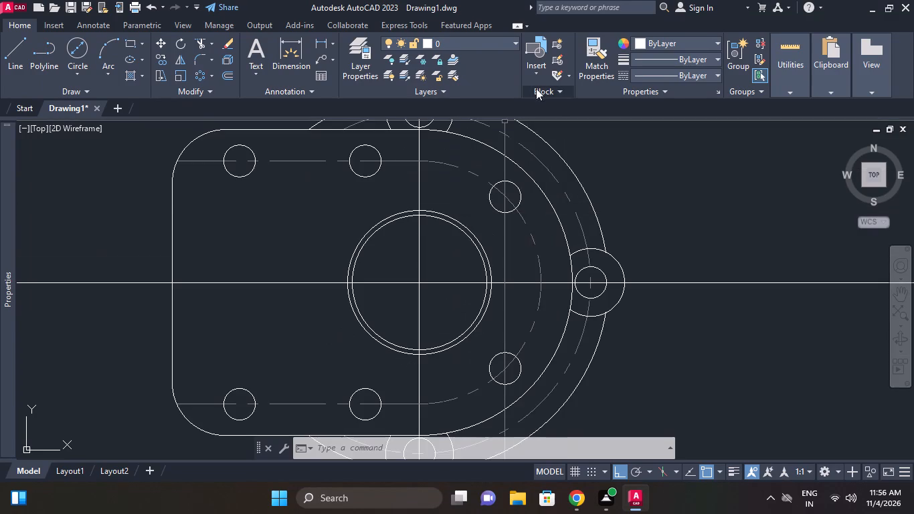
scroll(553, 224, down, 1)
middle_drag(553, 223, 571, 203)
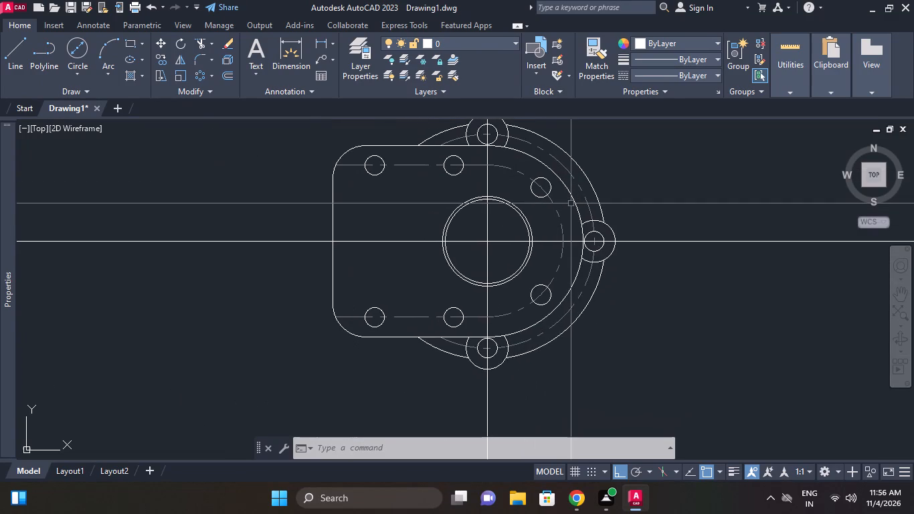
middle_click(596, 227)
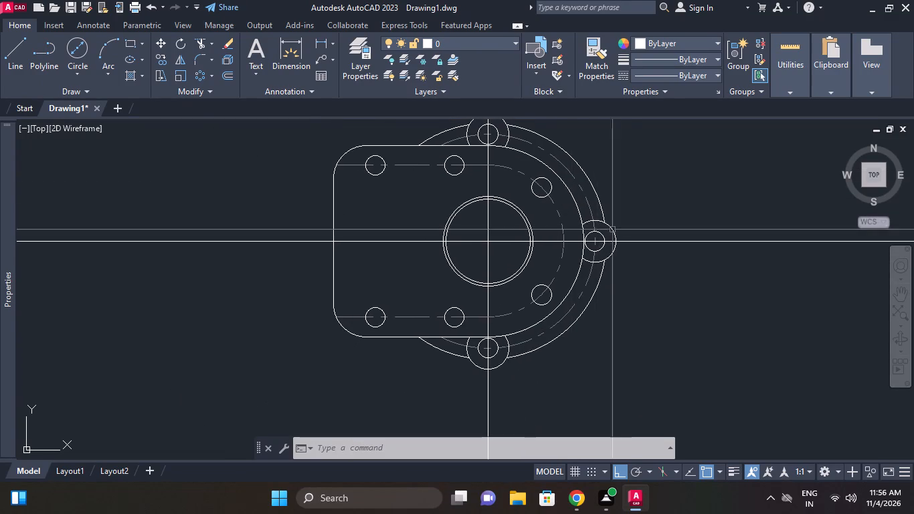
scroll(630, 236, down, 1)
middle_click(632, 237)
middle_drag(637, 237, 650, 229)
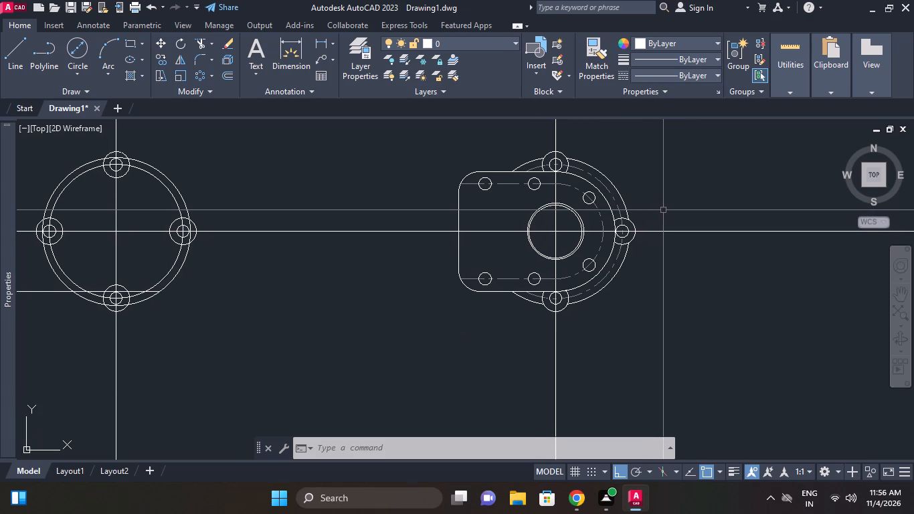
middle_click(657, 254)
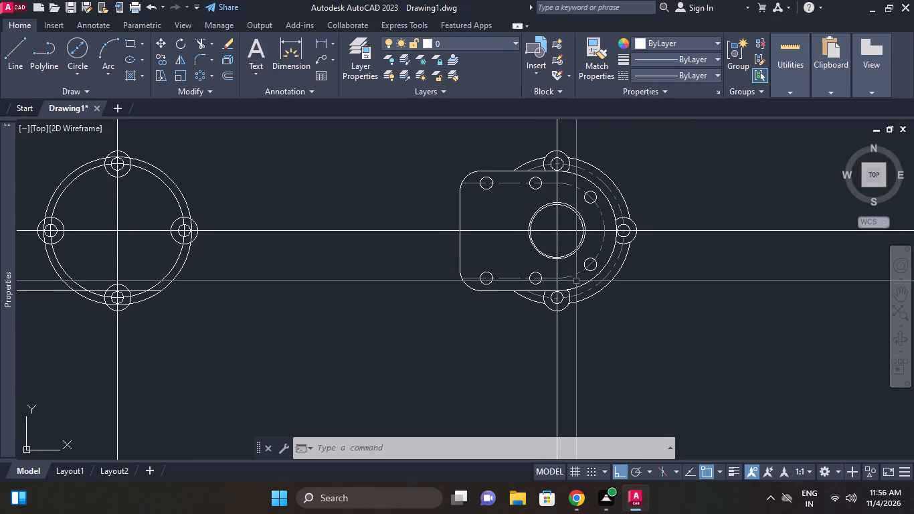
Offset the straight left edge of the plan's flange outline 5 inward.
click(230, 78)
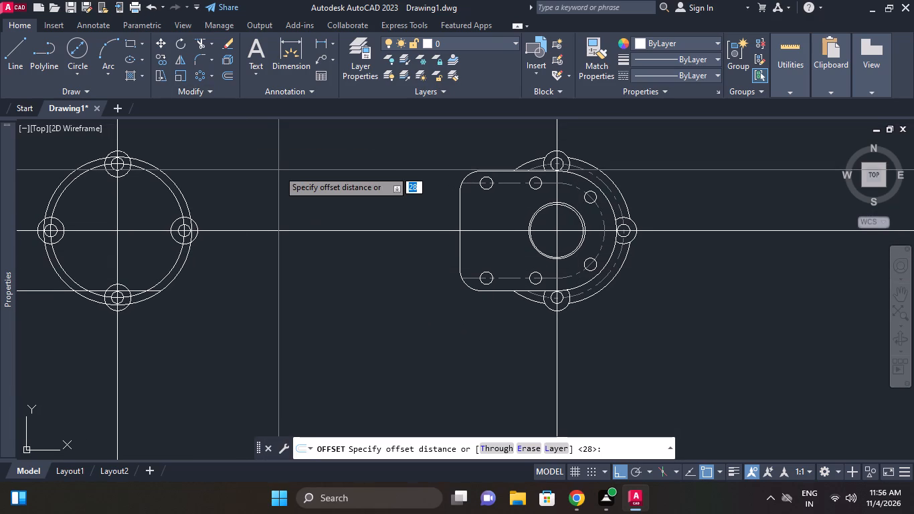
key(5)
key(Return)
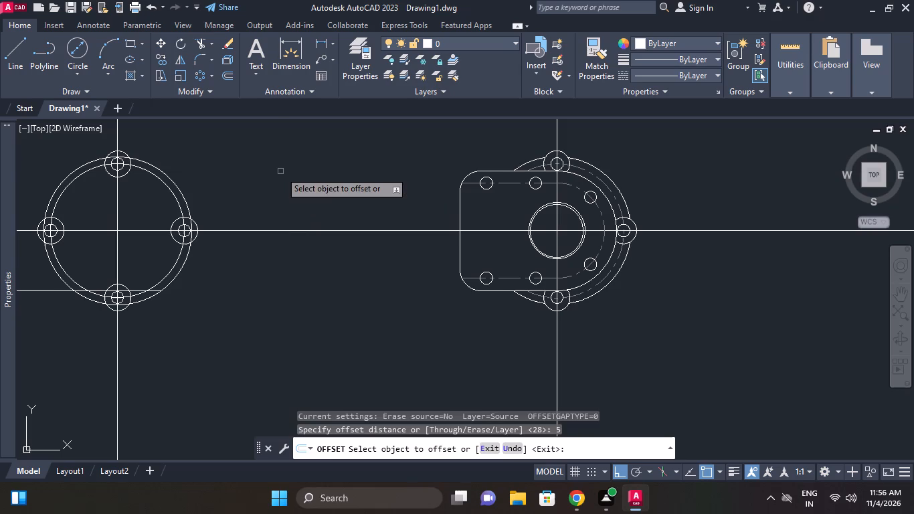
scroll(487, 233, up, 2)
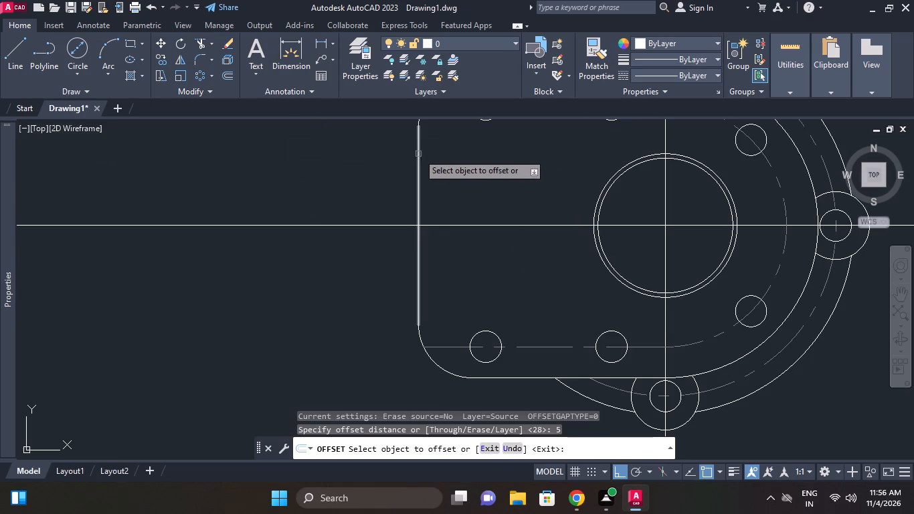
click(418, 153)
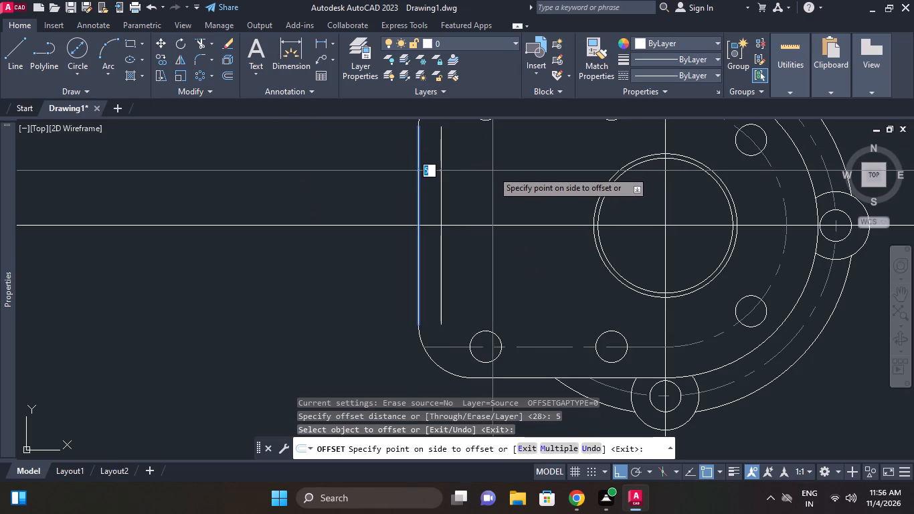
click(498, 171)
right_click(344, 179)
click(360, 184)
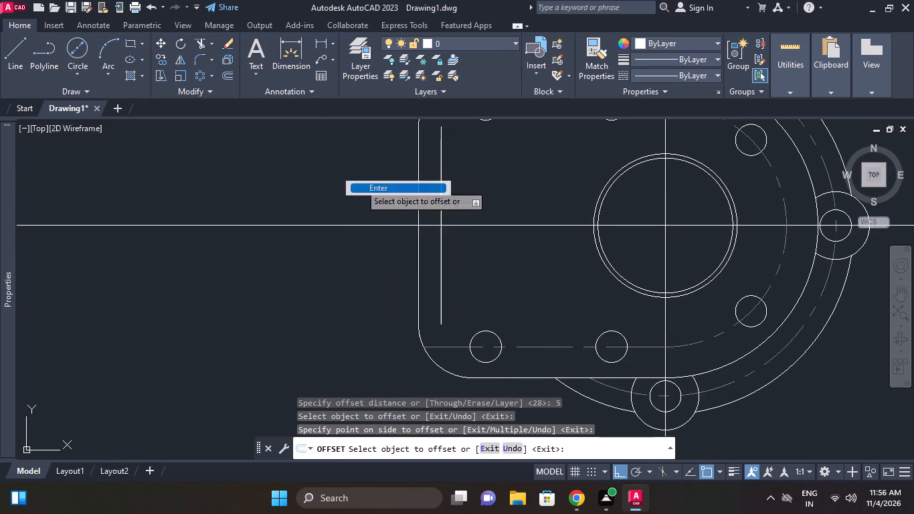
Offset the horizontal centreline by 28/2 to both sides, above and below.
click(230, 76)
text(28/2)
key(Return)
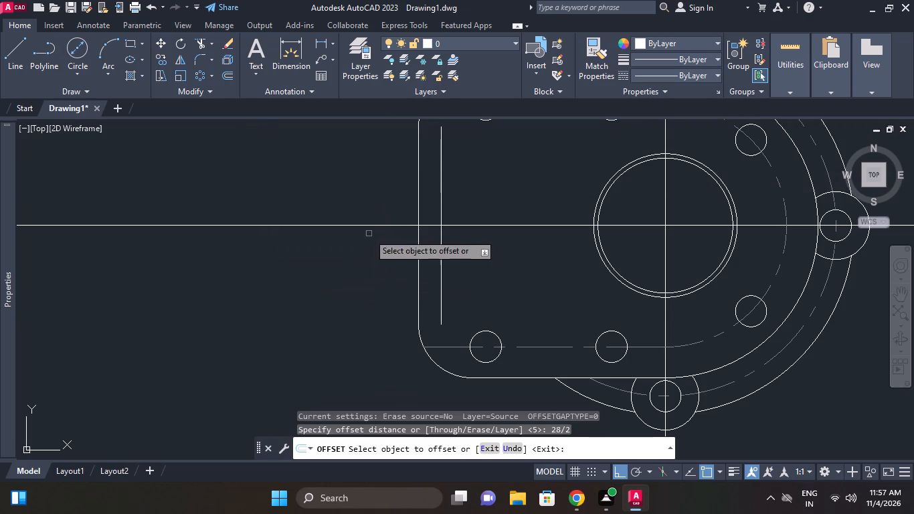
click(371, 224)
click(371, 248)
click(375, 214)
click(375, 222)
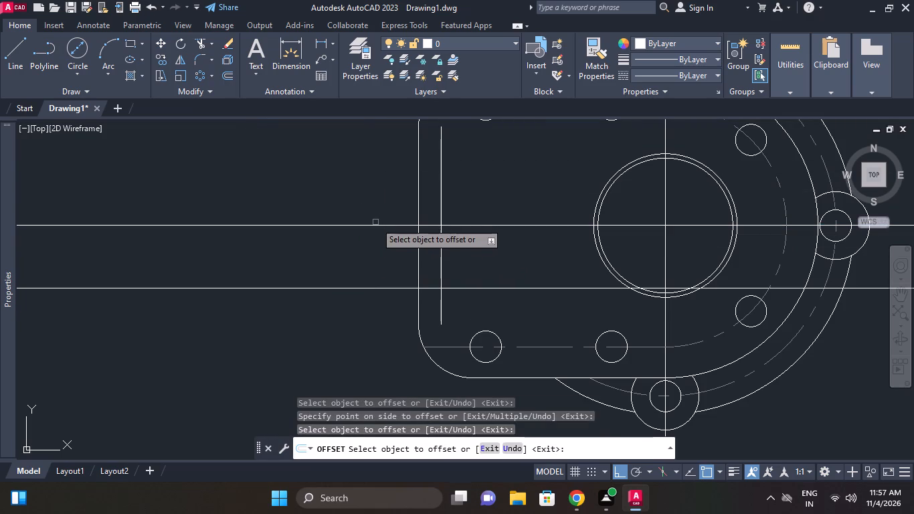
click(373, 225)
click(373, 200)
right_click(334, 168)
click(348, 183)
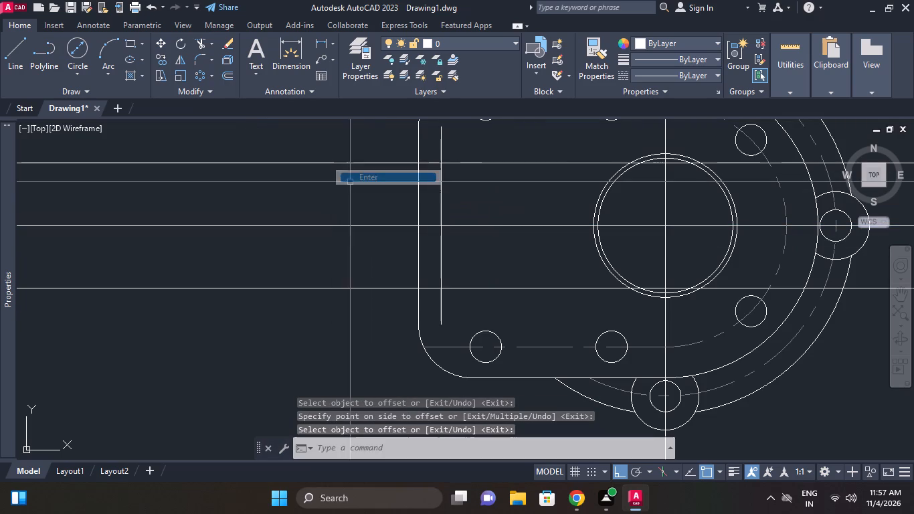
Trim the offset lines and the flange's left edge to leave a rectangular notch 5 deep and 28 high, centred on the horizontal centreline.
click(198, 44)
right_click(231, 134)
click(253, 141)
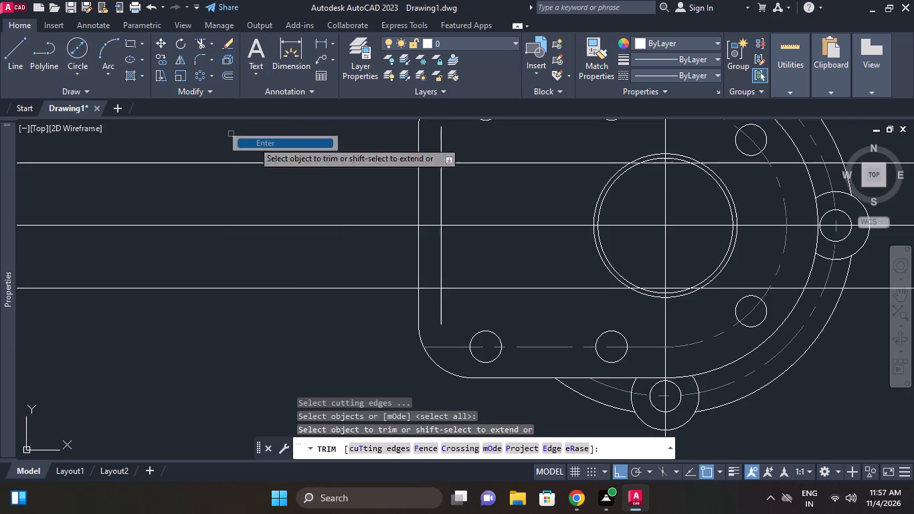
click(438, 155)
click(450, 161)
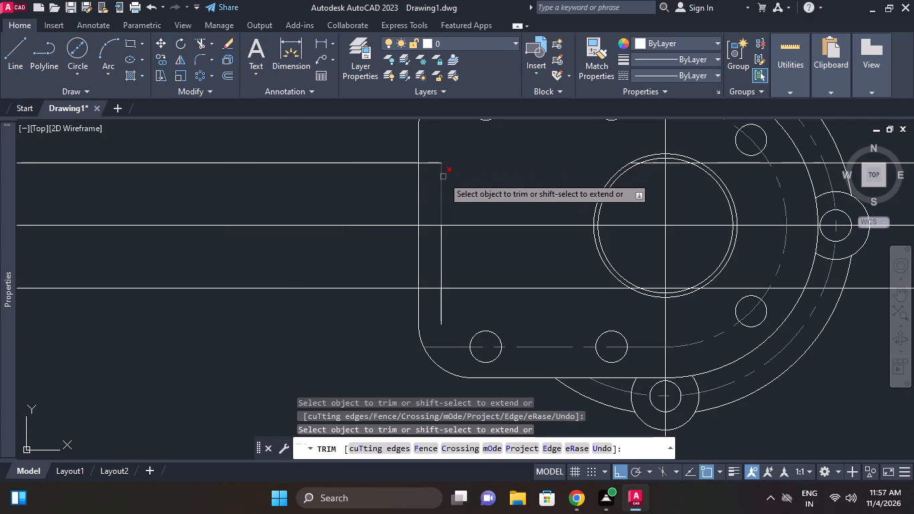
click(419, 177)
click(419, 247)
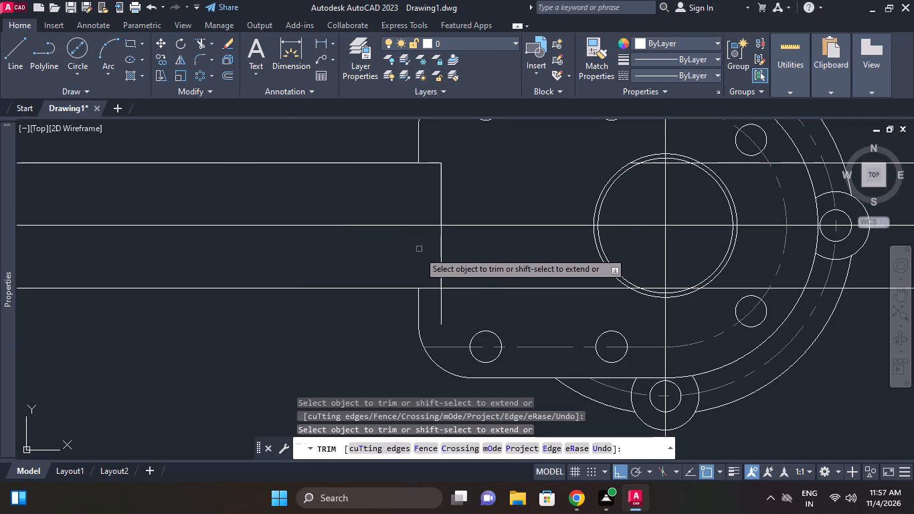
click(436, 302)
click(446, 306)
click(450, 289)
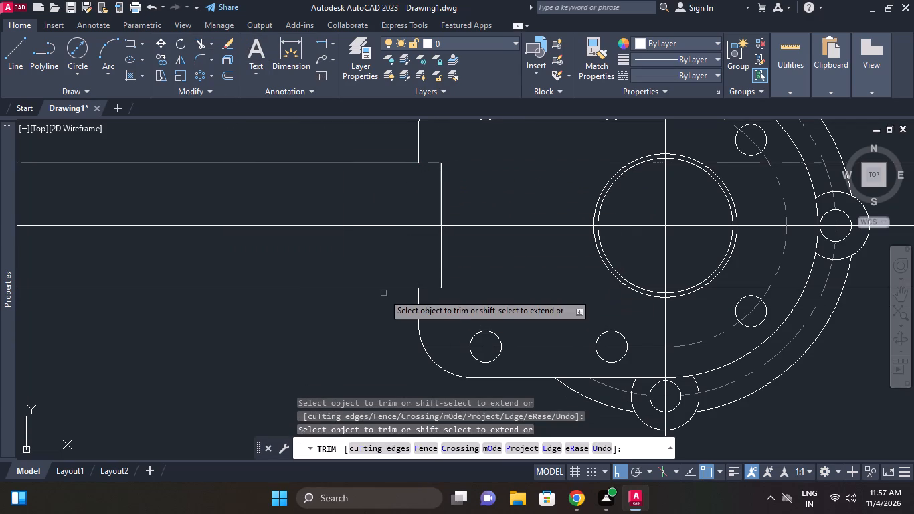
click(385, 288)
click(369, 163)
right_click(355, 150)
click(369, 157)
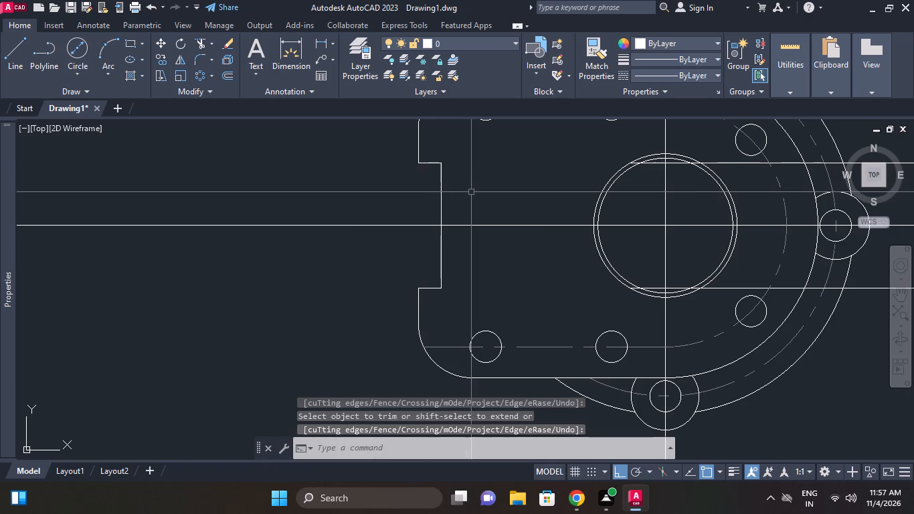
Erase the two leftover horizontal offset lines running from the central bore out past the rounded side of the flange.
middle_drag(394, 211, 374, 215)
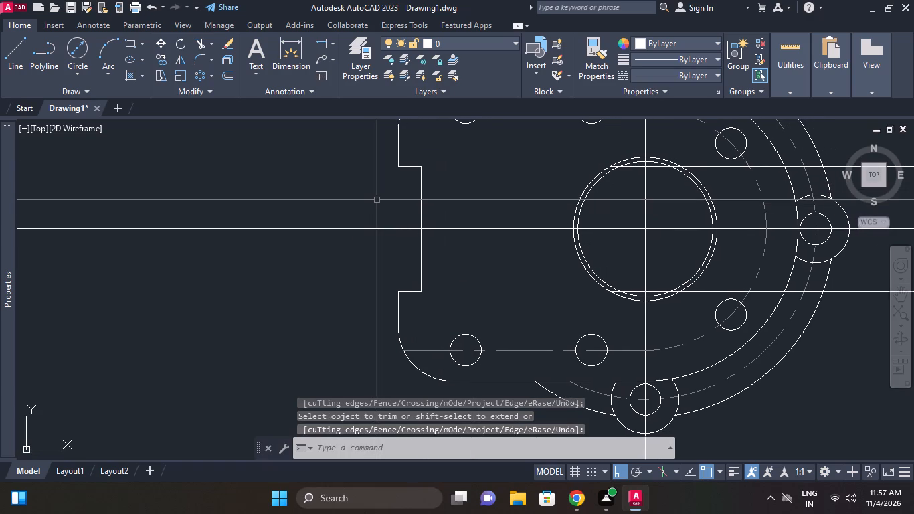
middle_drag(454, 191, 308, 207)
middle_drag(351, 206, 255, 220)
scroll(336, 211, down, 1)
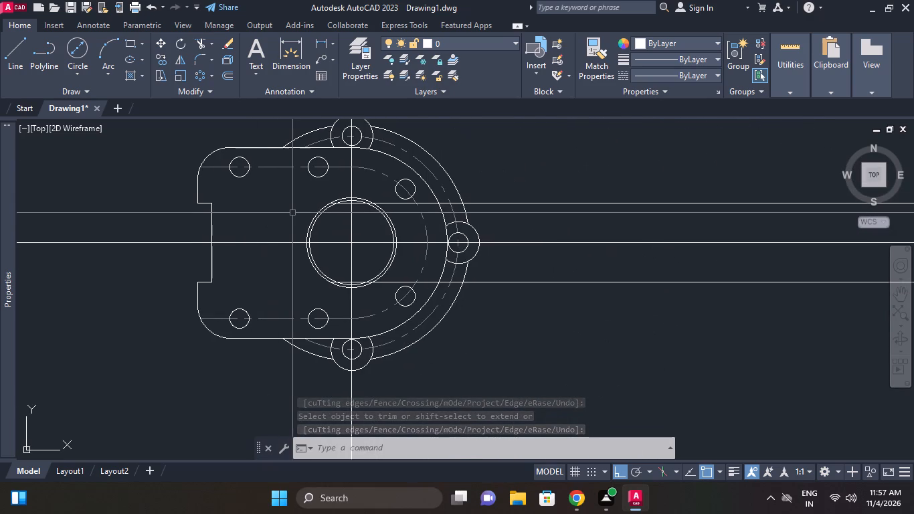
middle_drag(312, 221, 286, 226)
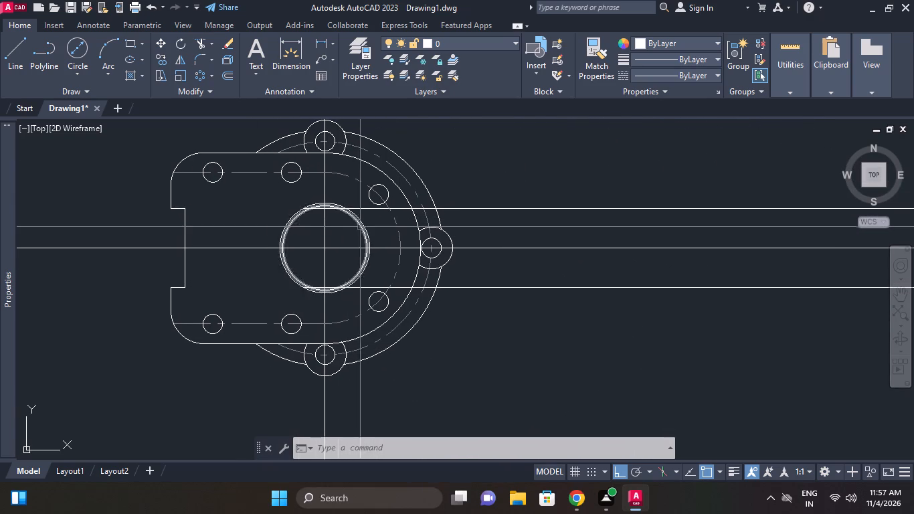
click(513, 221)
click(500, 191)
drag(537, 327, 529, 320)
click(506, 286)
right_click(522, 143)
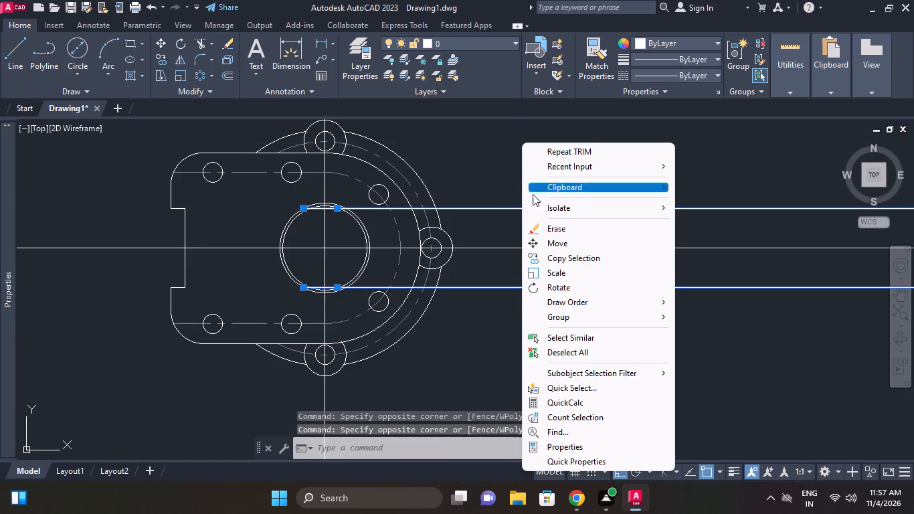
click(553, 226)
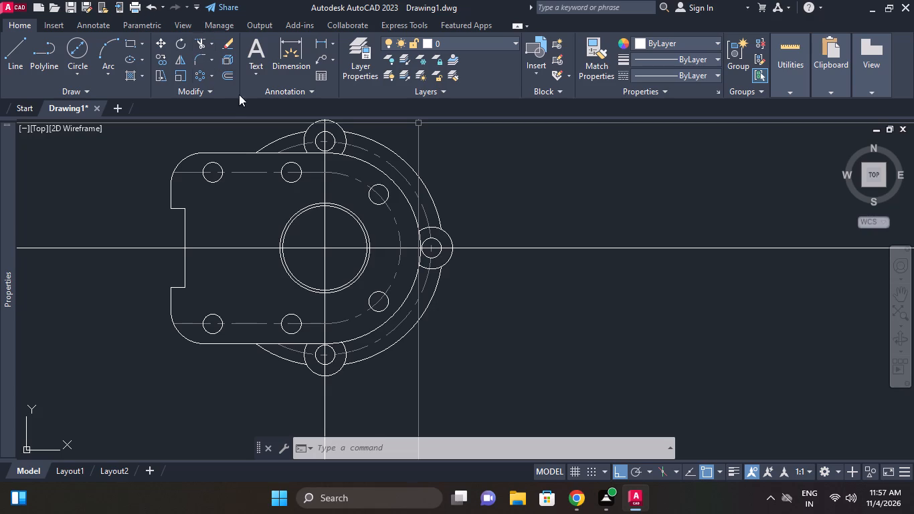
Offset the plan's vertical centreline 25 to the left and 22 to the right.
click(225, 73)
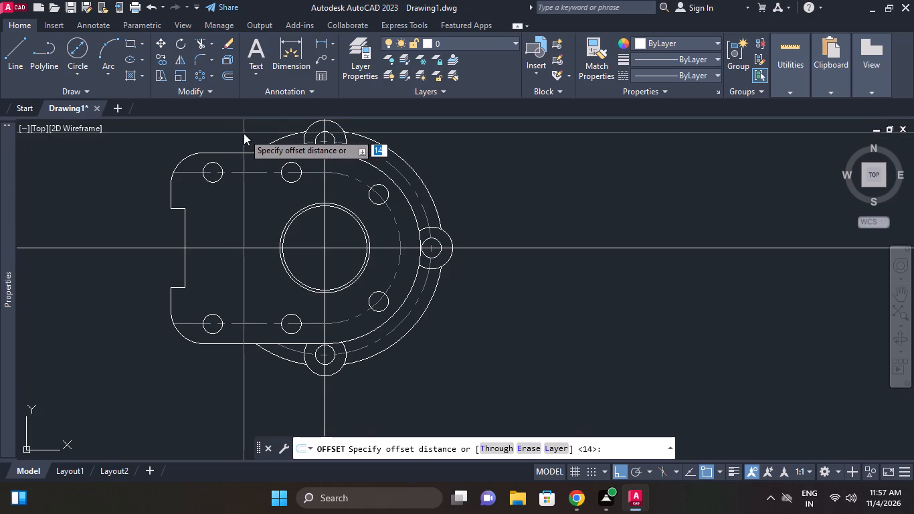
key(2)
key(5)
key(Return)
click(324, 187)
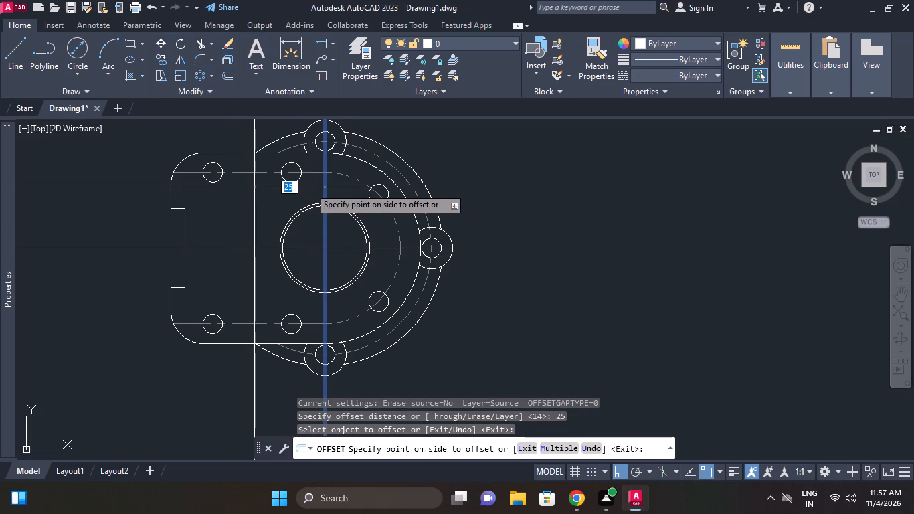
click(310, 187)
click(323, 189)
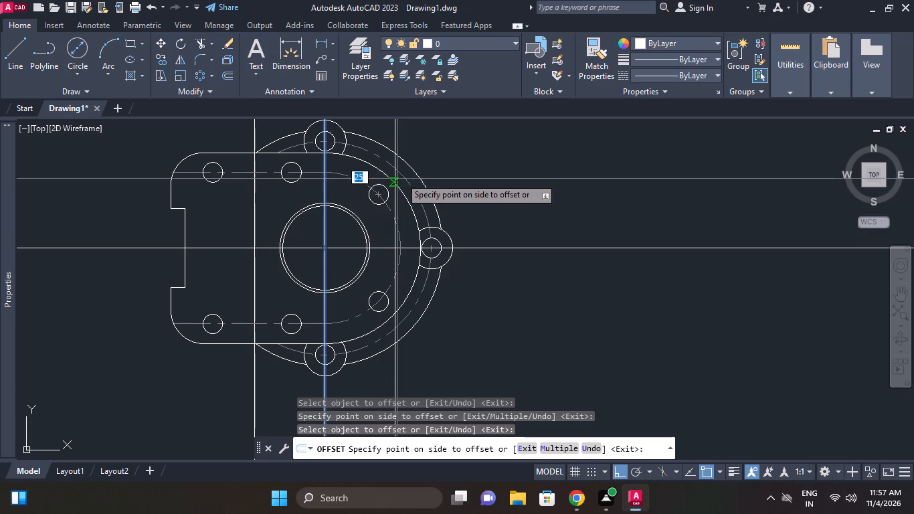
text(22)
key(Return)
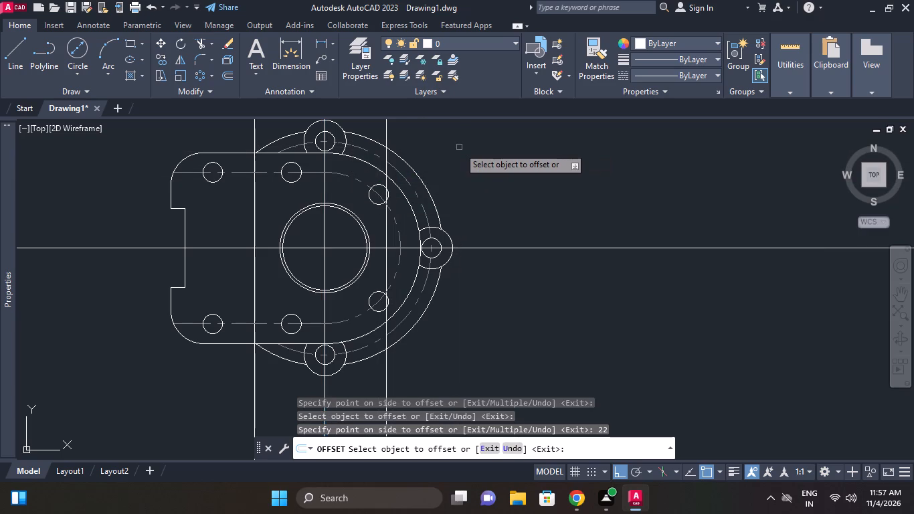
right_click(489, 147)
click(498, 155)
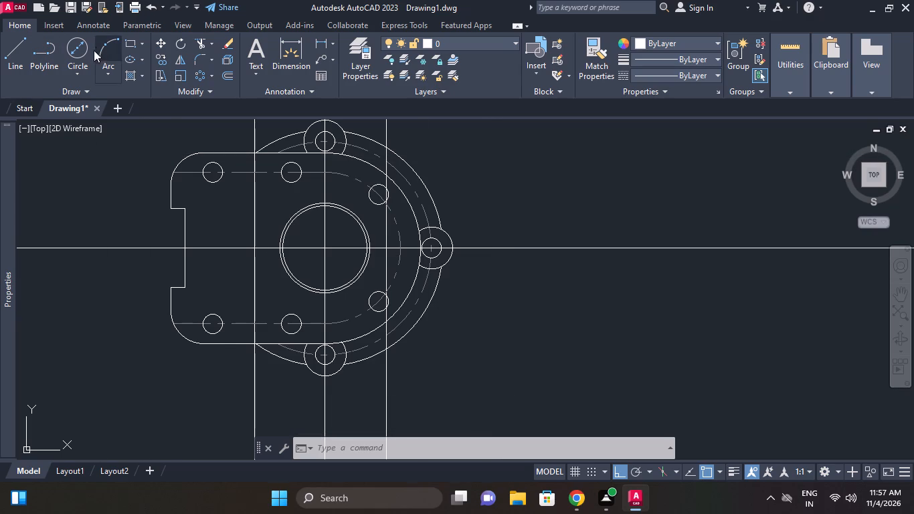
Draw a 5-diameter circle where the right-hand offset line crosses the horizontal centreline.
click(72, 54)
scroll(329, 266, up, 2)
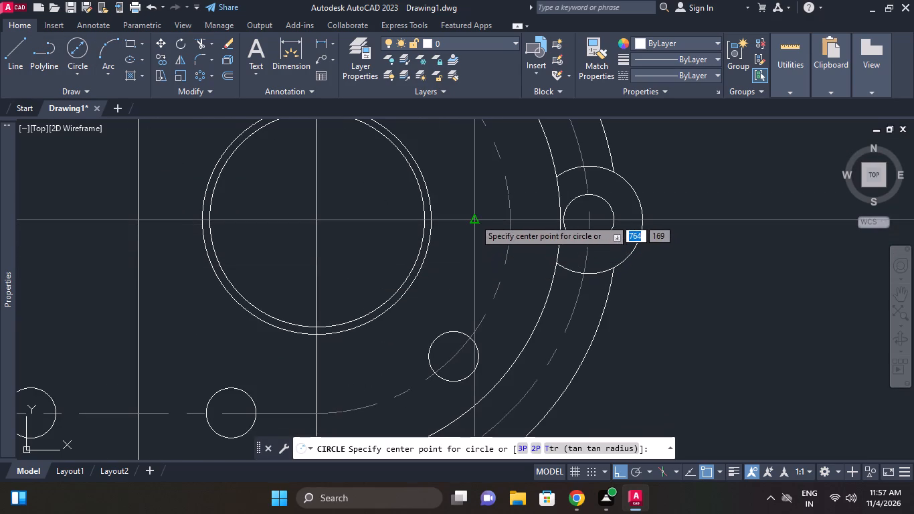
click(474, 219)
text(5)
key(space)
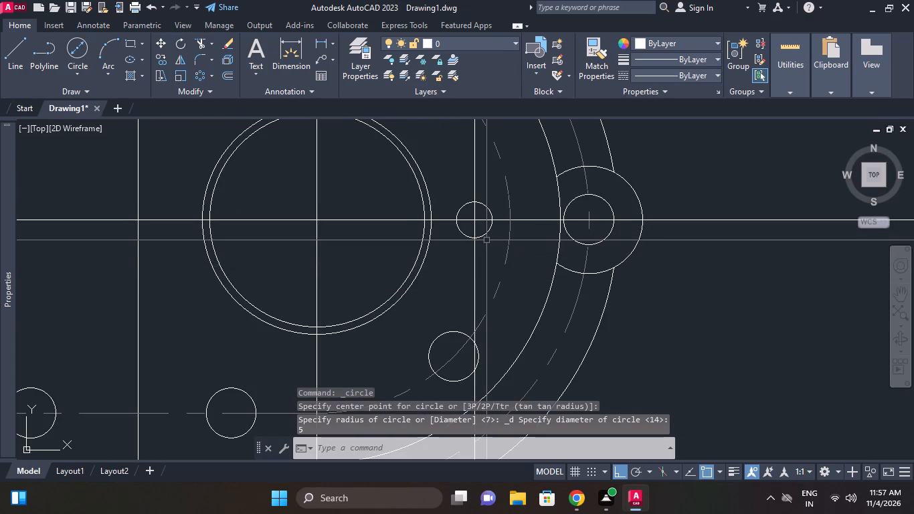
Offset the 5-diameter circle 1 outward.
text(o)
key(space)
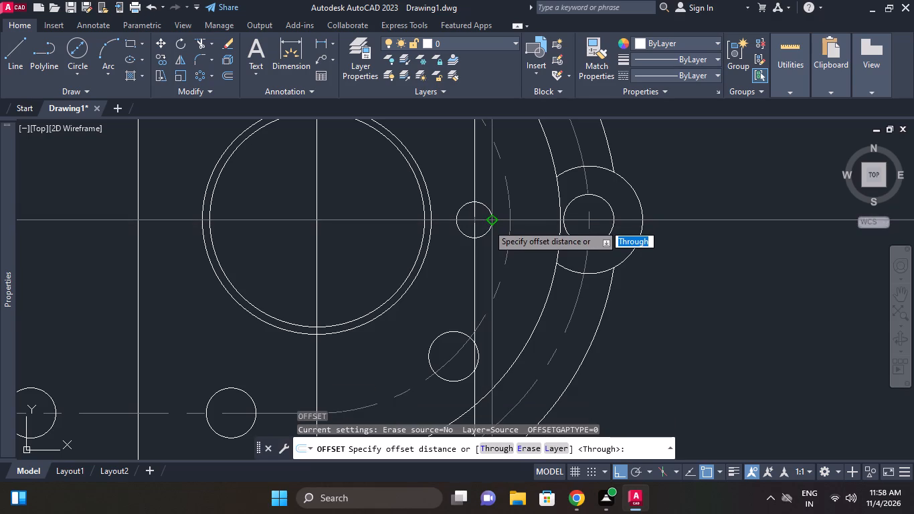
text(1)
key(space)
click(485, 211)
click(486, 207)
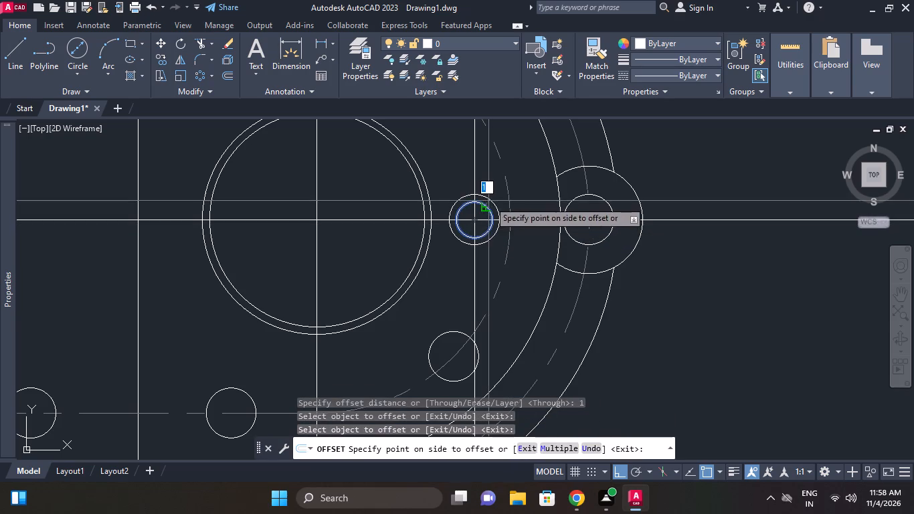
click(490, 198)
right_click(496, 182)
click(517, 186)
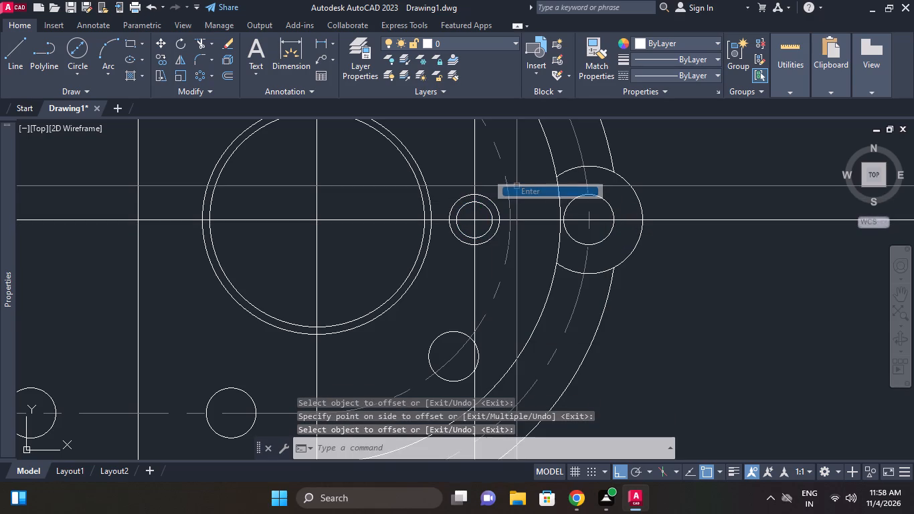
Trim away the lower-left quarter of the outer circle around the 5-diameter hole to form a three-quarter thread arc.
click(196, 39)
right_click(192, 146)
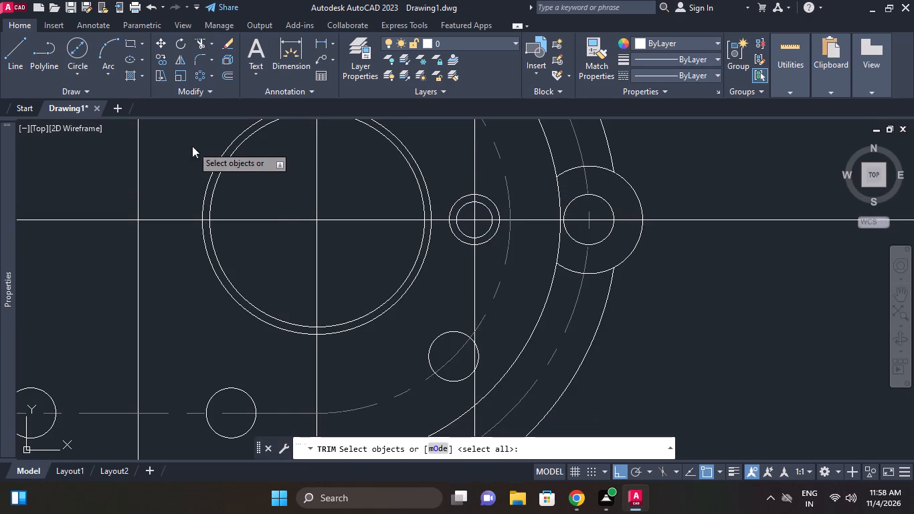
click(210, 153)
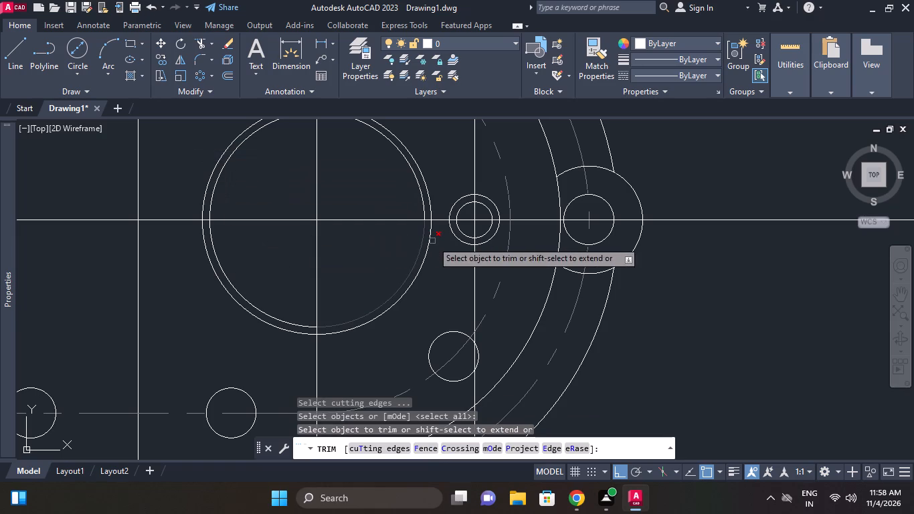
scroll(462, 252, up, 1)
click(454, 226)
right_click(444, 249)
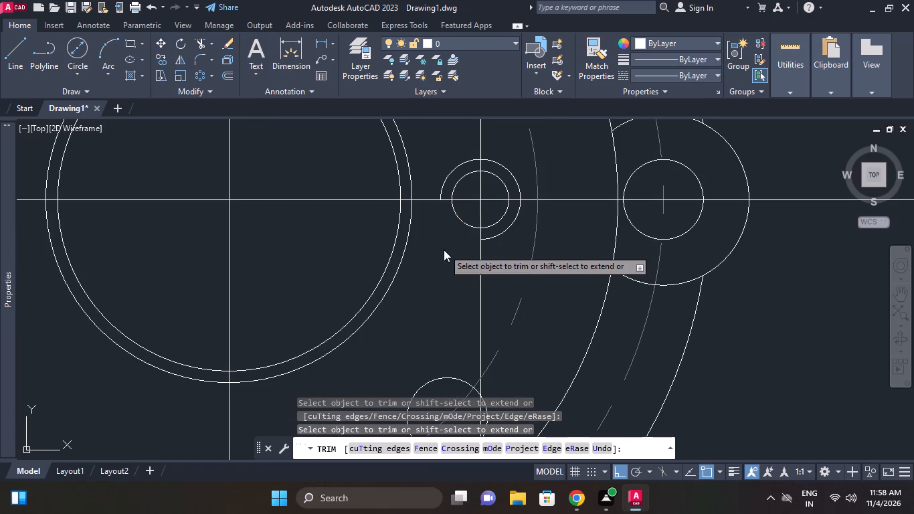
click(461, 257)
scroll(498, 235, down, 2)
middle_click(528, 257)
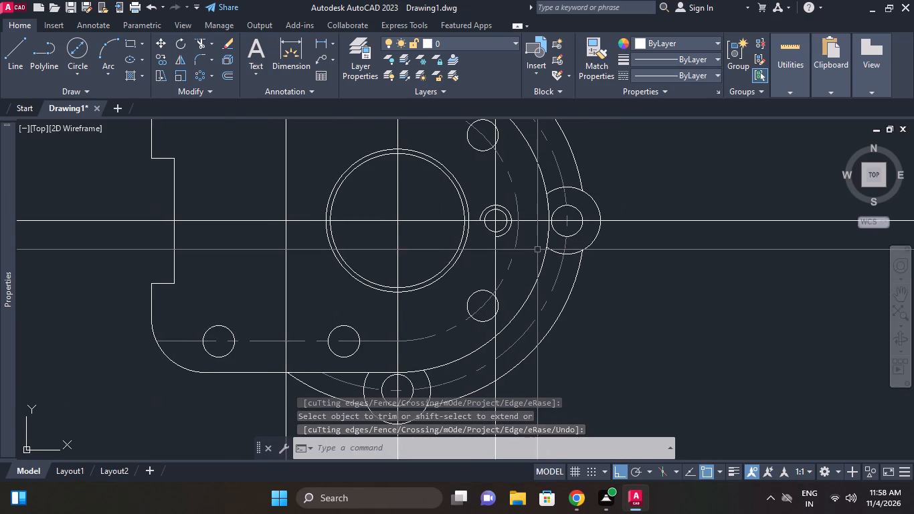
Draw a 12-diameter circle where the left-hand offset line crosses the horizontal centreline.
click(83, 44)
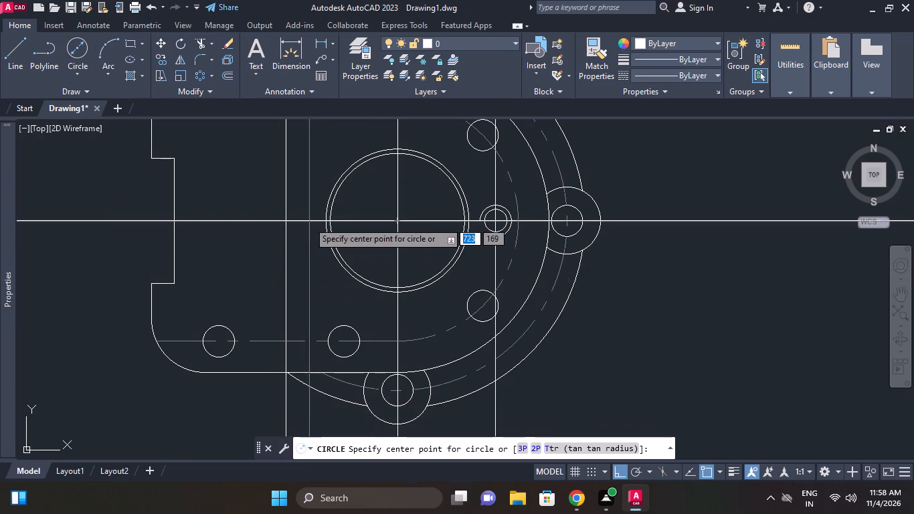
click(285, 222)
key(1)
text(2)
key(space)
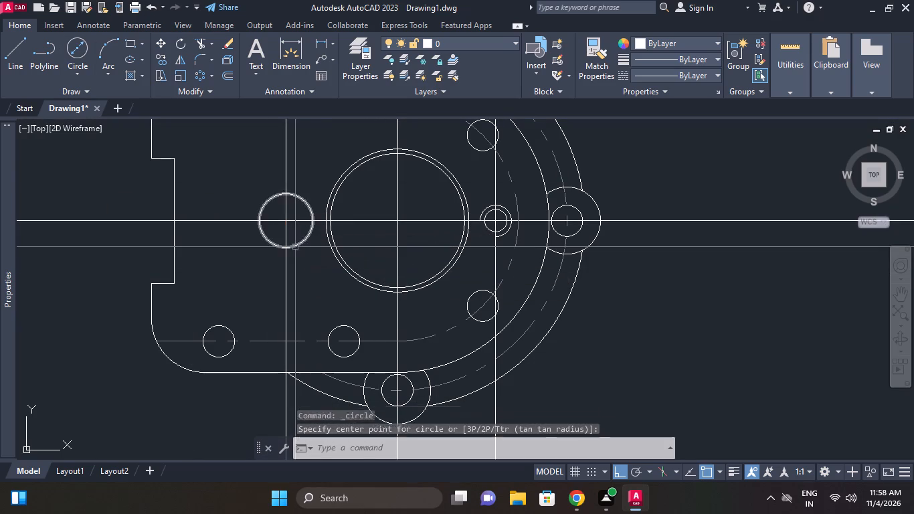
scroll(318, 236, down, 2)
key(Escape)
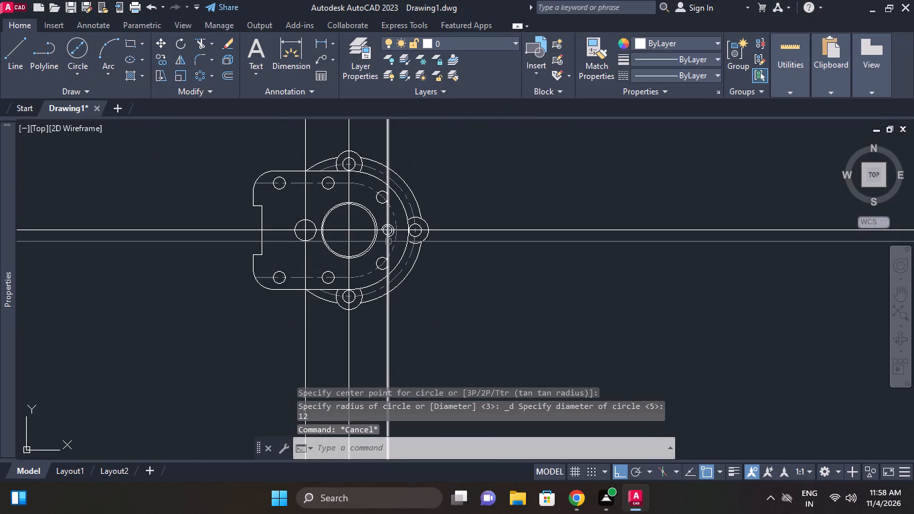
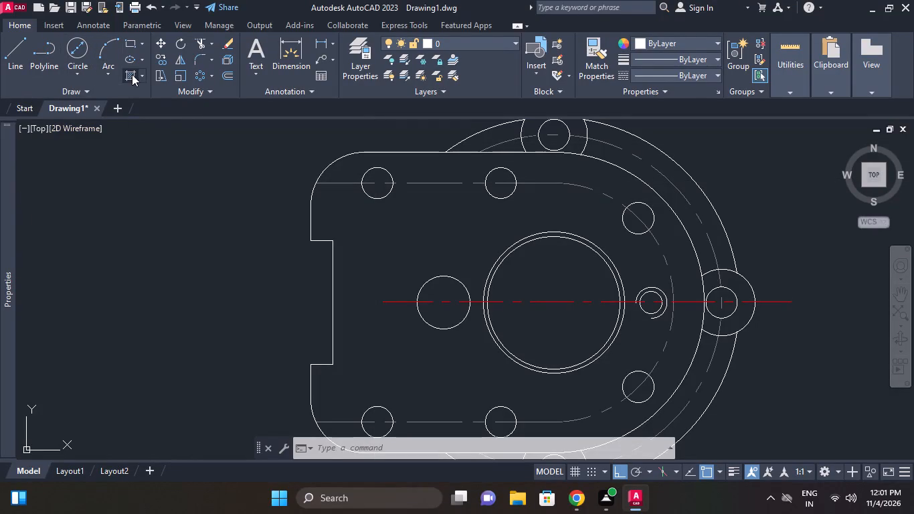
Offset the three upper 7-diameter hole circles on the notched flange outward by 1.
click(227, 74)
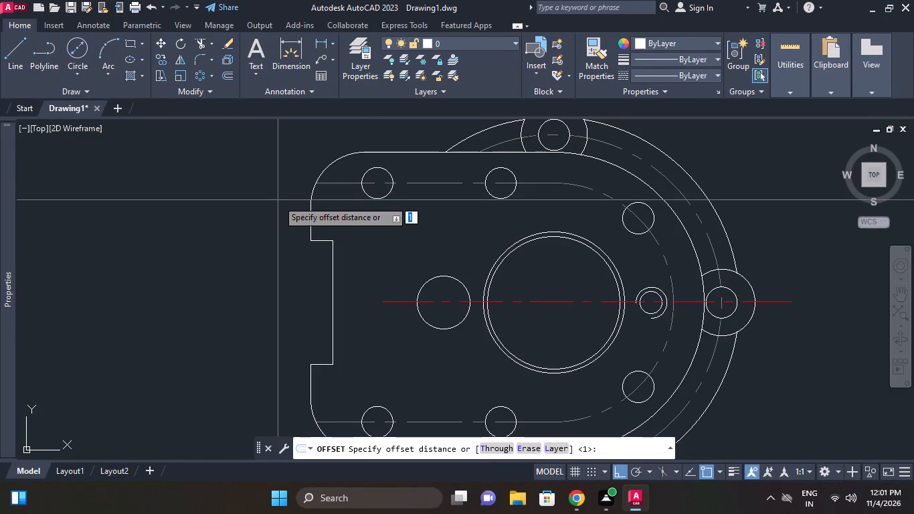
right_click(278, 200)
click(294, 207)
scroll(388, 173, up, 1)
click(388, 173)
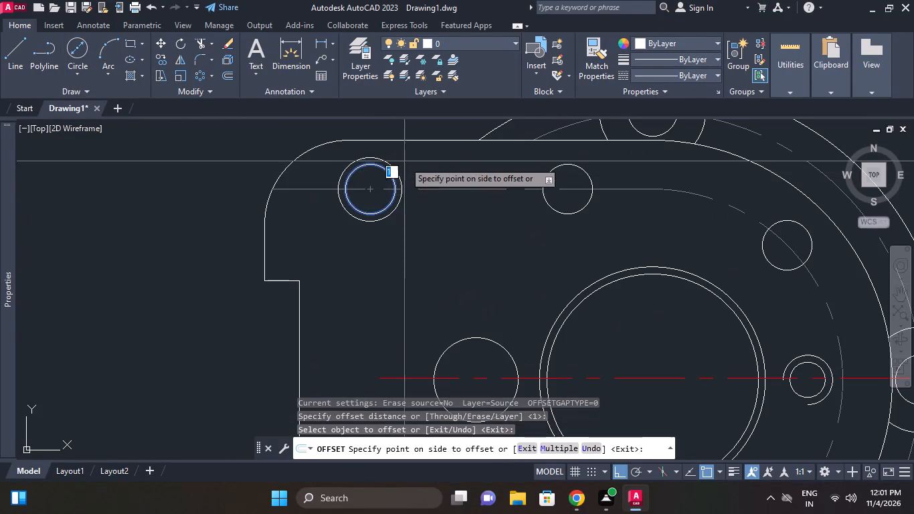
click(404, 161)
middle_drag(464, 179, 376, 190)
click(457, 185)
click(446, 173)
middle_drag(383, 180, 235, 153)
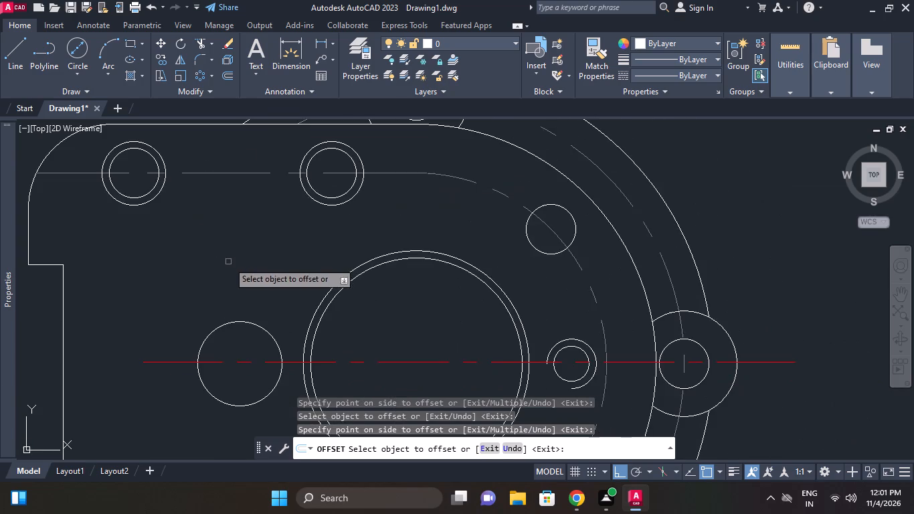
scroll(276, 268, down, 1)
middle_drag(316, 254, 310, 252)
scroll(420, 236, up, 1)
click(449, 222)
click(439, 201)
middle_drag(425, 230, 372, 167)
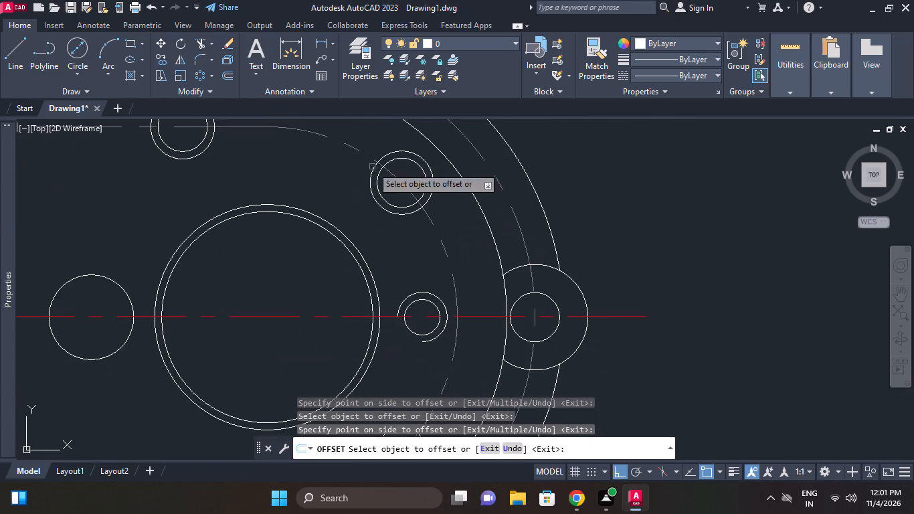
Offset the lower-right 7-diameter hole circle and the three-quarter thread arc outward by 1.
middle_drag(408, 256, 404, 204)
scroll(403, 230, down, 1)
middle_drag(412, 258, 416, 226)
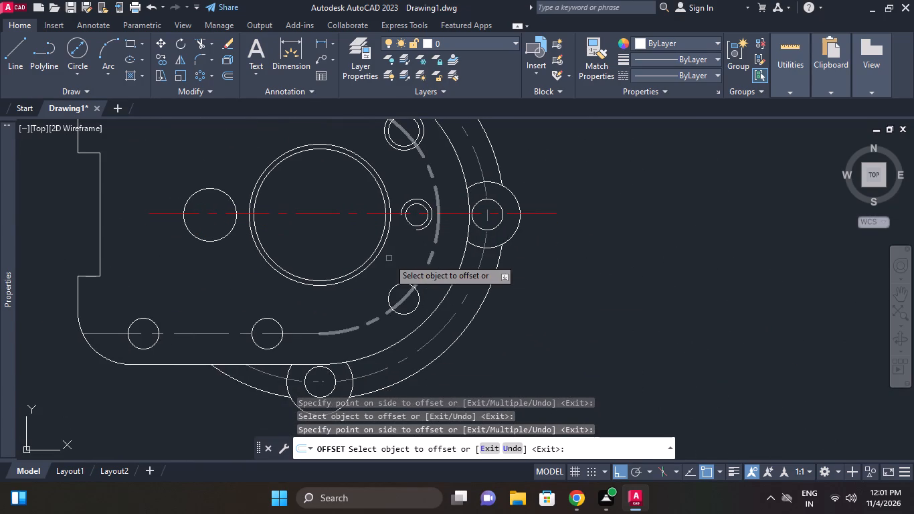
scroll(403, 272, up, 1)
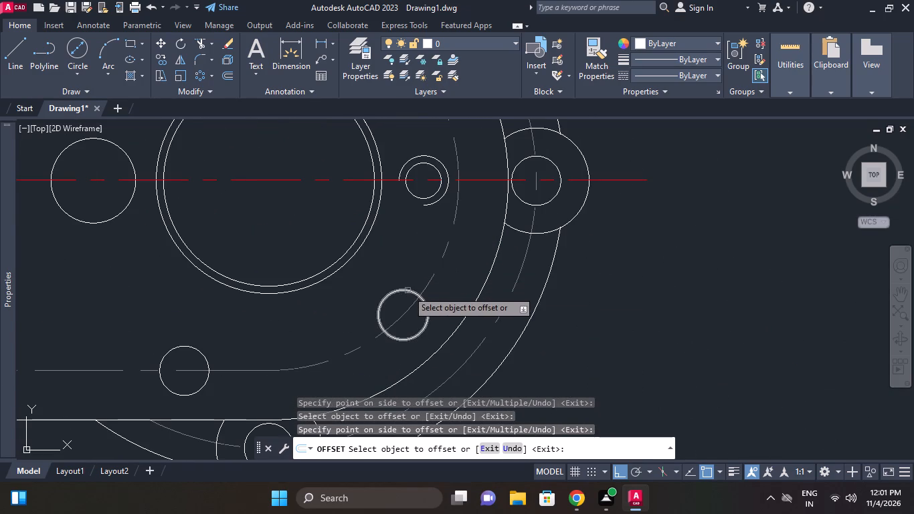
click(407, 290)
click(426, 240)
click(434, 159)
click(443, 137)
Offset the two remaining lower 7-diameter holes and the 12-diameter circle outward by 1.
middle_drag(405, 214, 521, 152)
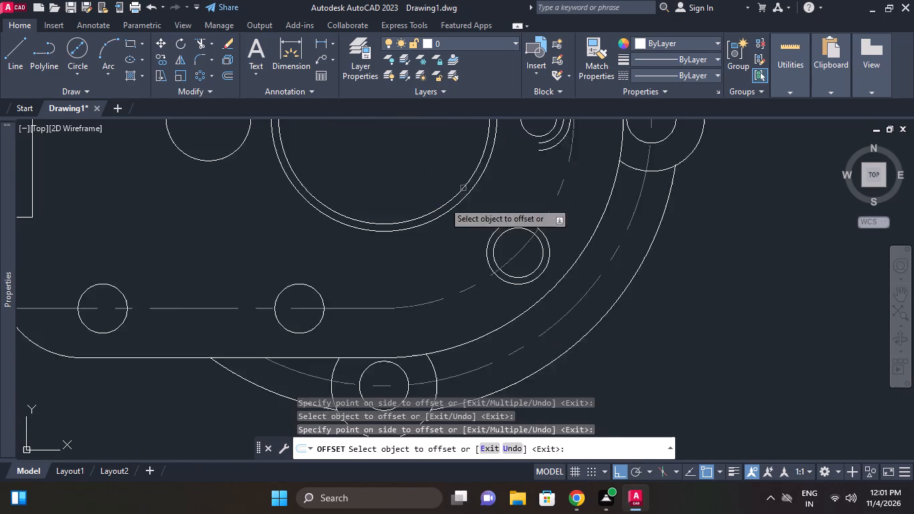
scroll(329, 268, down, 1)
click(319, 276)
click(323, 285)
click(350, 262)
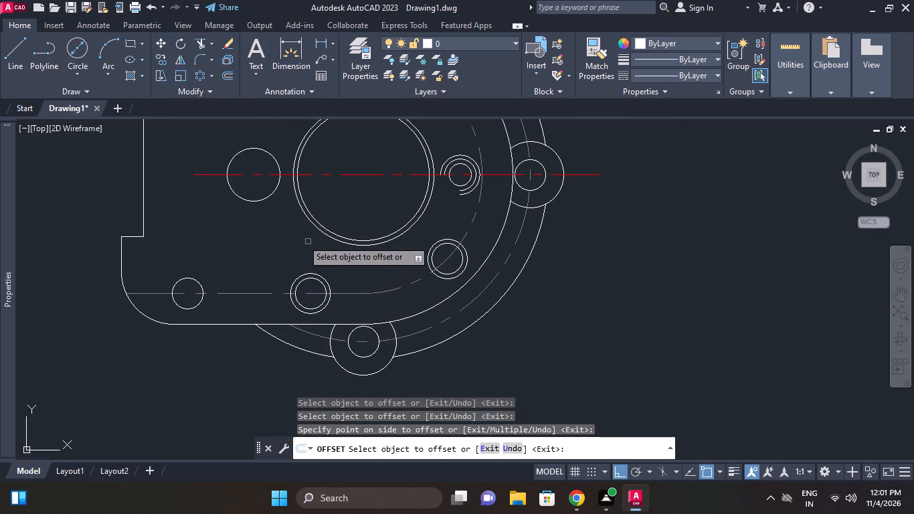
click(248, 201)
click(226, 236)
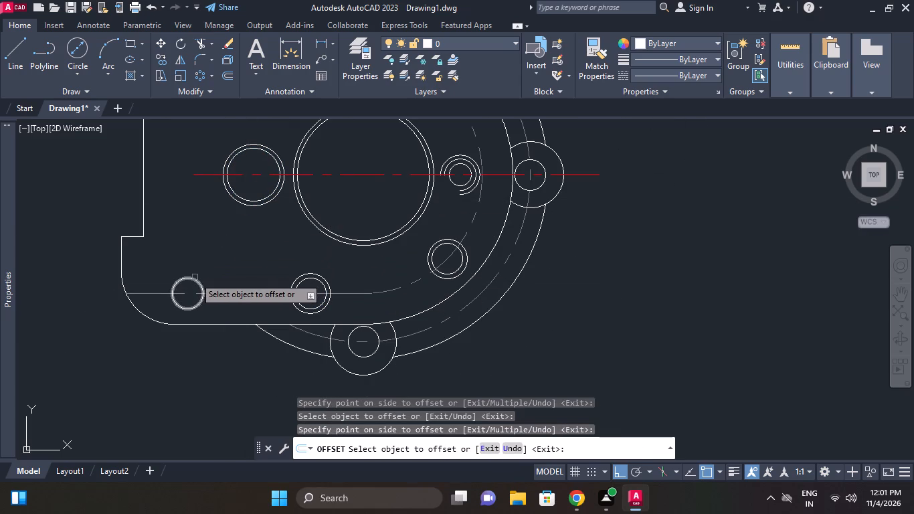
click(195, 277)
click(201, 265)
scroll(353, 248, down, 1)
middle_drag(355, 264, 361, 284)
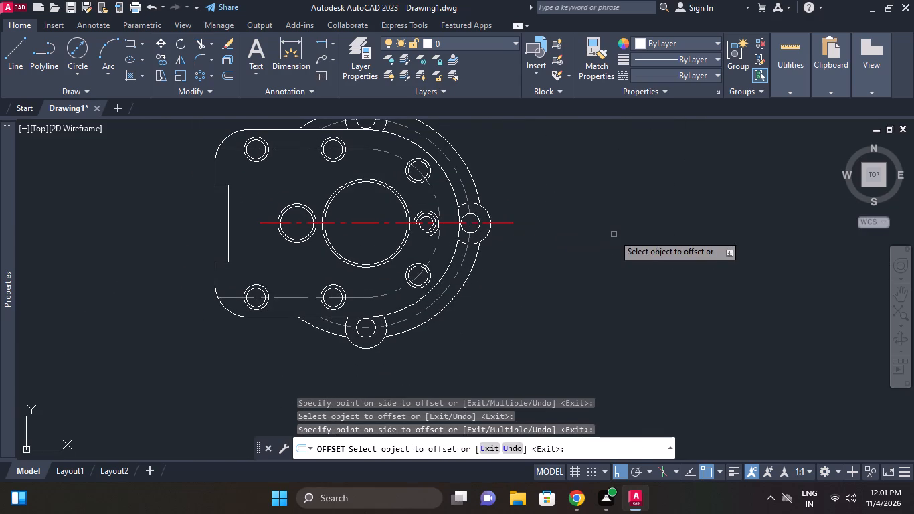
scroll(614, 234, up, 1)
middle_drag(614, 234, 628, 264)
scroll(581, 298, down, 1)
middle_drag(581, 298, 658, 305)
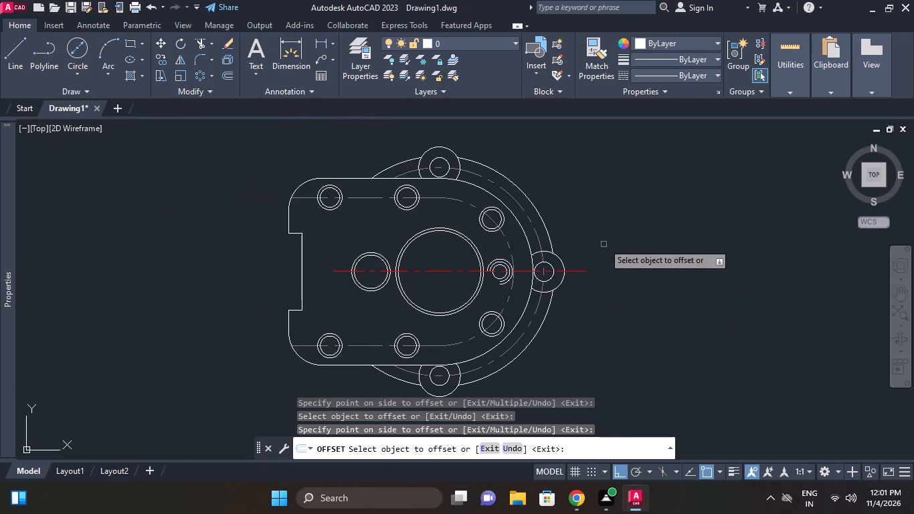
right_click(606, 221)
click(637, 233)
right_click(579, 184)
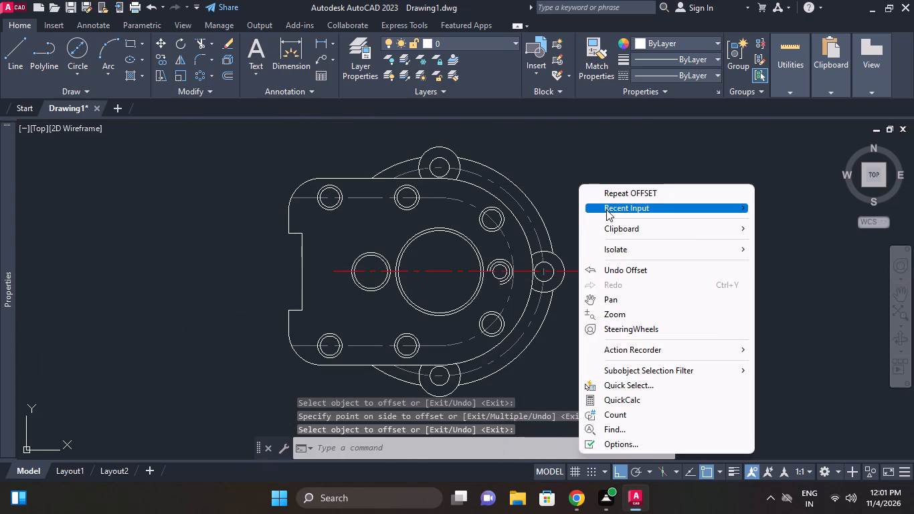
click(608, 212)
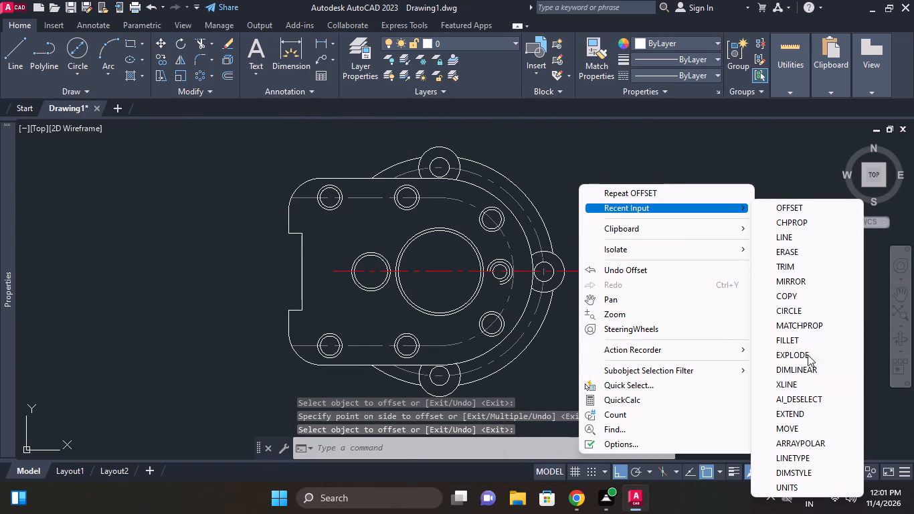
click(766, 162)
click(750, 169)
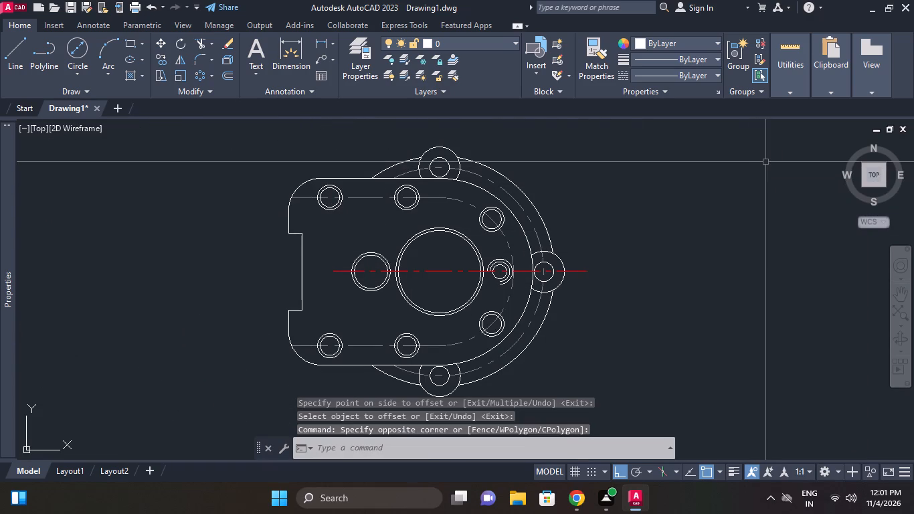
Add centre marks to the outer circles of the three upper holes and to the thread arc around the 5-diameter hole.
text(cm)
key(space)
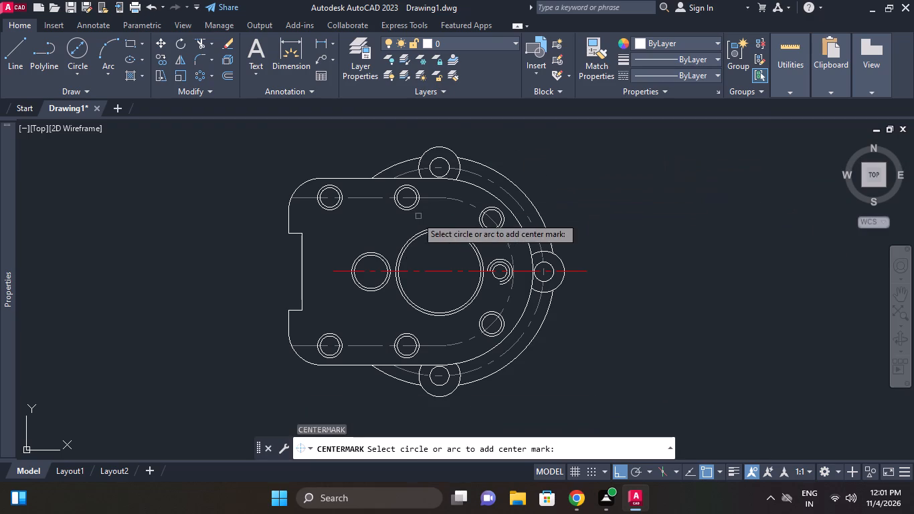
scroll(395, 233, up, 1)
scroll(288, 205, up, 1)
click(284, 191)
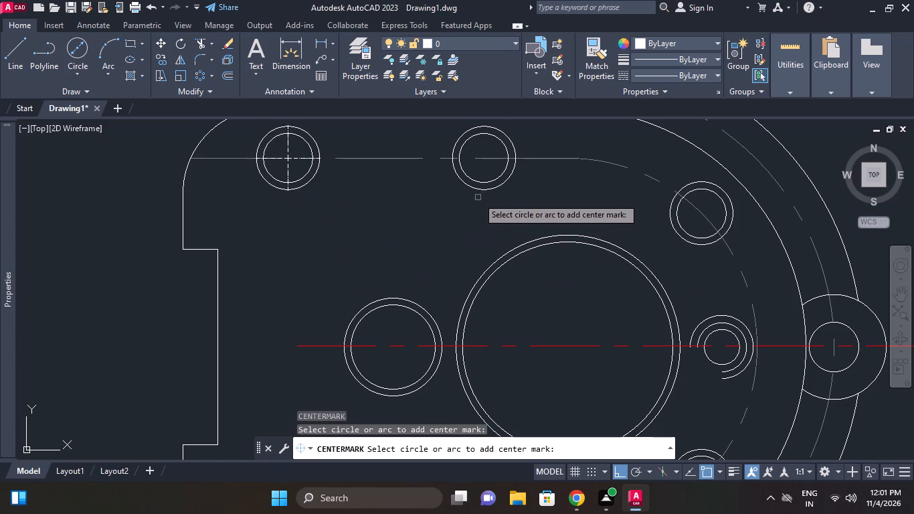
click(479, 191)
middle_drag(491, 236, 392, 236)
click(592, 244)
middle_drag(576, 275, 561, 207)
click(593, 252)
Add centre marks to the outer circles of the three lower holes, the 12-diameter hole and the large central bore.
middle_click(571, 154)
scroll(571, 154, down, 1)
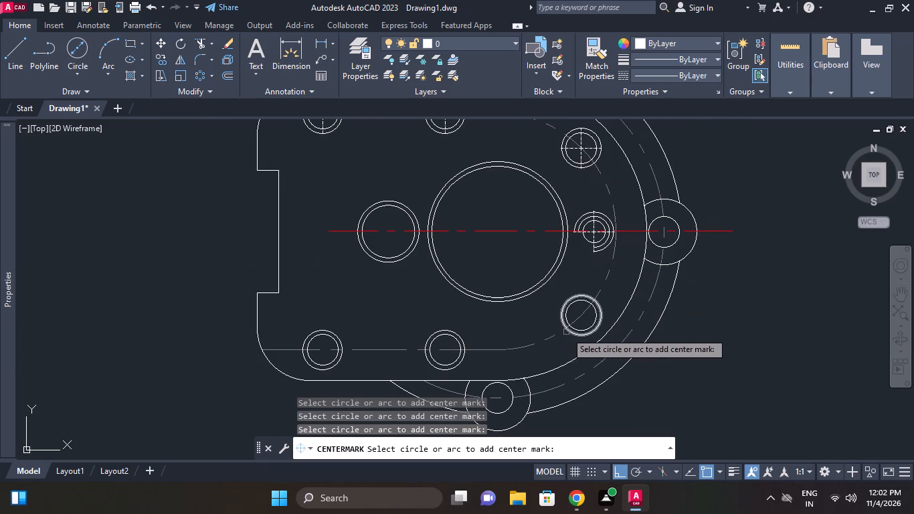
click(567, 333)
click(454, 333)
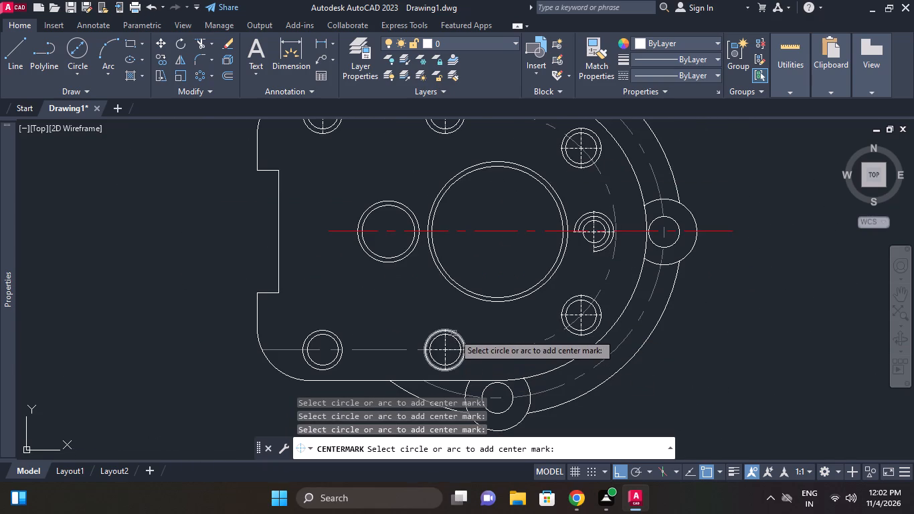
scroll(340, 341, up, 2)
click(308, 319)
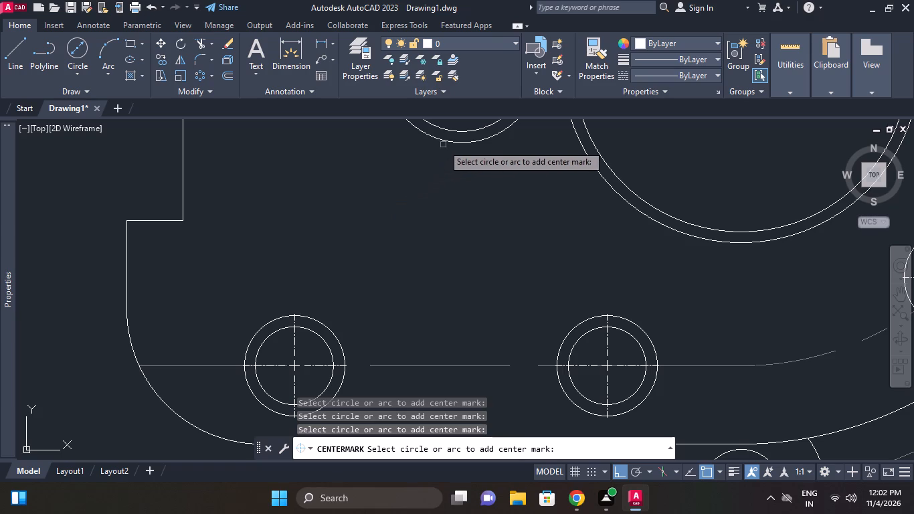
click(444, 144)
click(448, 139)
click(651, 223)
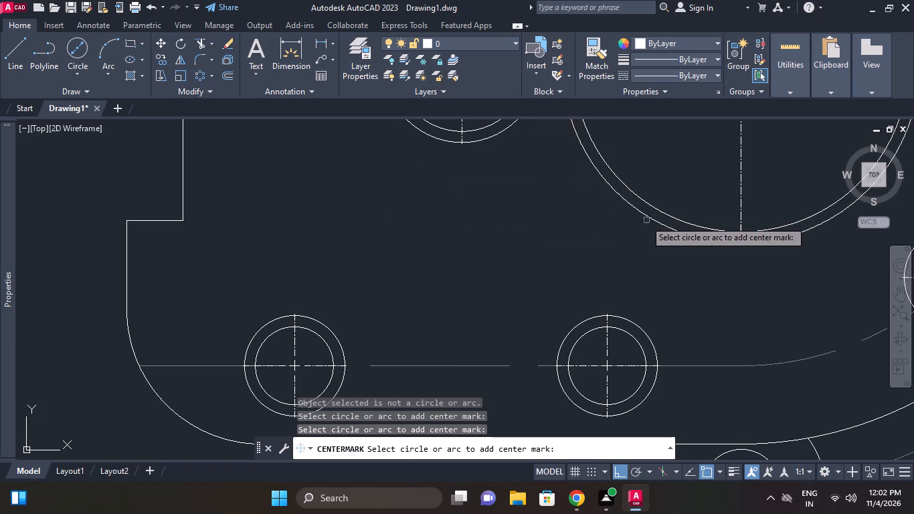
scroll(569, 240, down, 3)
middle_drag(541, 258, 444, 292)
scroll(573, 290, up, 2)
scroll(692, 226, down, 1)
middle_drag(693, 226, 698, 278)
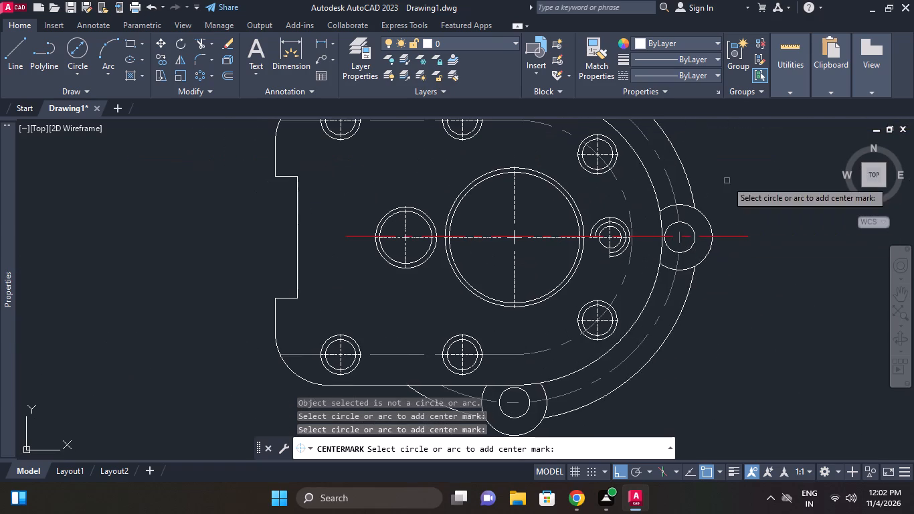
right_click(727, 181)
Erase the outermost arc around the 5-diameter hole and the outer circle of the large central bore.
middle_drag(690, 185, 697, 202)
scroll(608, 249, up, 1)
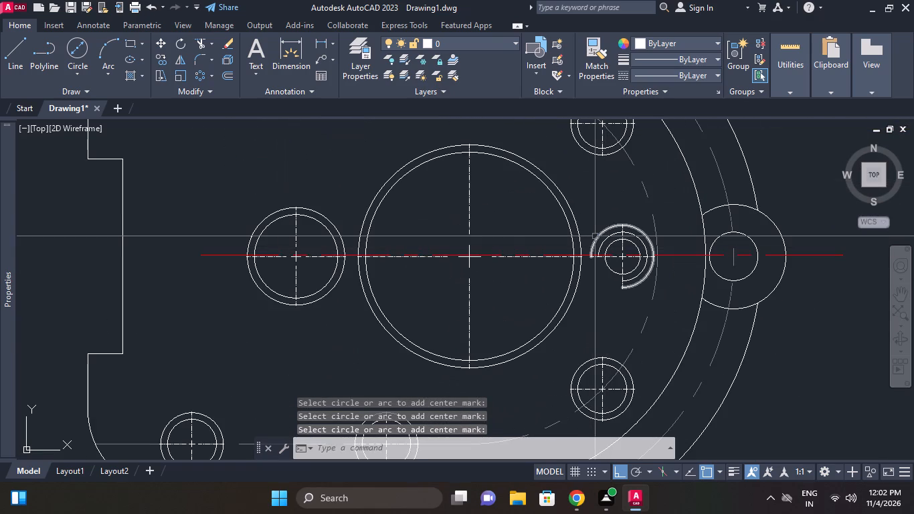
click(595, 236)
click(571, 212)
right_click(579, 193)
click(624, 236)
Erase the offset circle around the upper-right 7-diameter hole, keeping its centre mark.
middle_drag(594, 193, 594, 236)
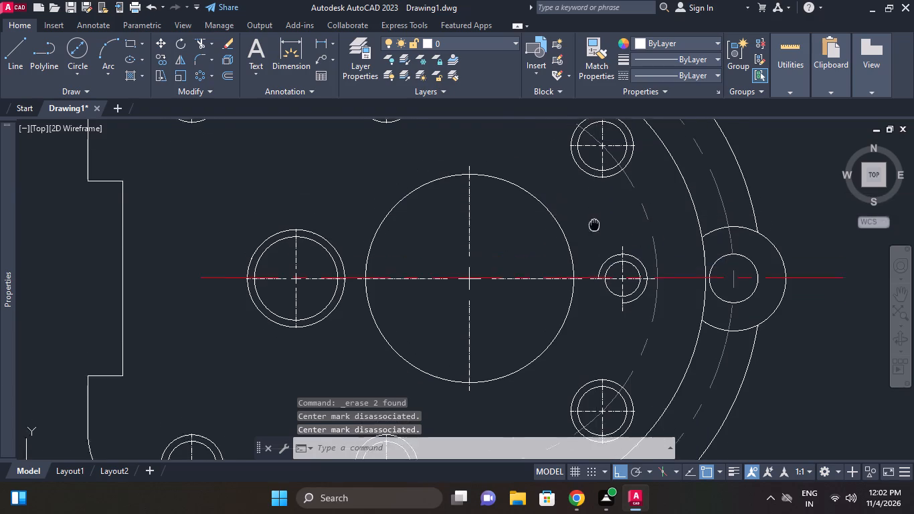
middle_drag(594, 236, 594, 240)
click(616, 201)
right_click(615, 229)
click(646, 218)
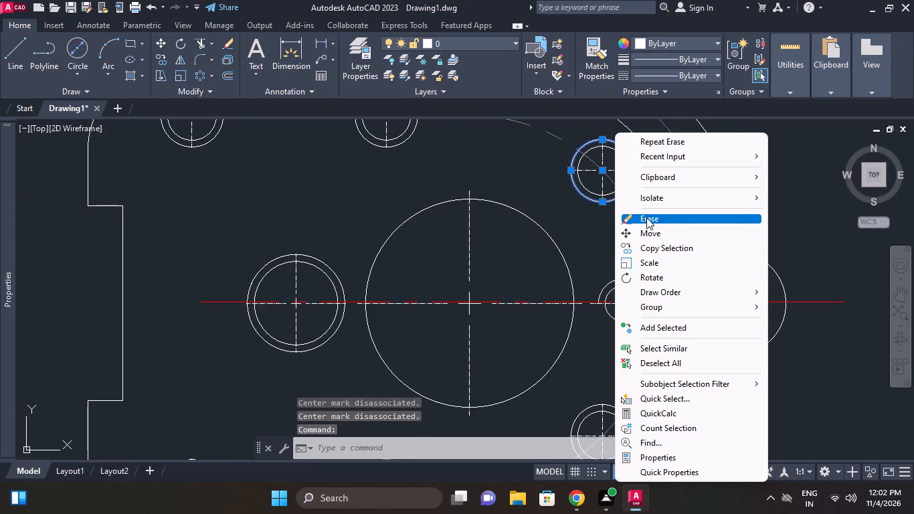
Erase the offset circles around the three lower holes, the 12-diameter hole and the two upper-left holes, keeping their centre marks.
middle_drag(464, 255, 513, 209)
scroll(469, 250, down, 1)
middle_drag(566, 292, 569, 258)
scroll(586, 280, up, 2)
click(587, 271)
scroll(408, 264, down, 1)
middle_drag(408, 264, 528, 253)
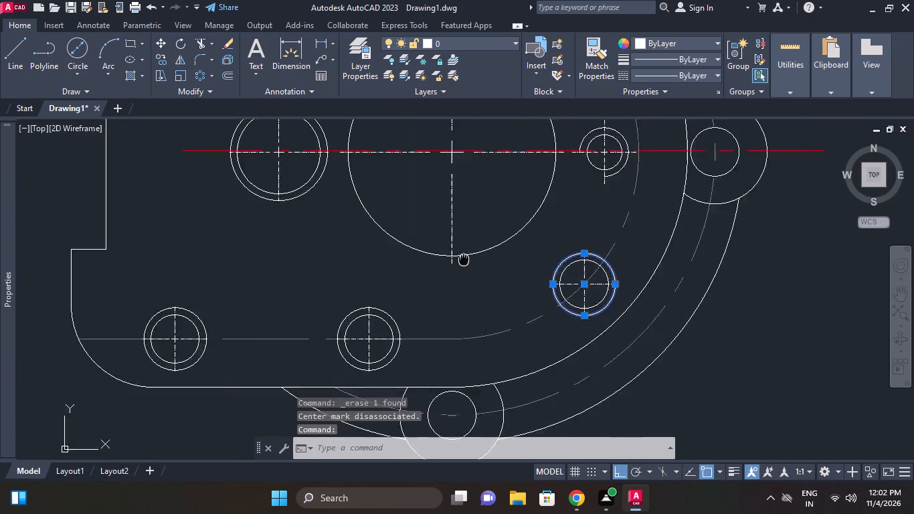
middle_drag(528, 253, 568, 244)
middle_drag(528, 313, 600, 256)
scroll(531, 290, up, 2)
click(543, 190)
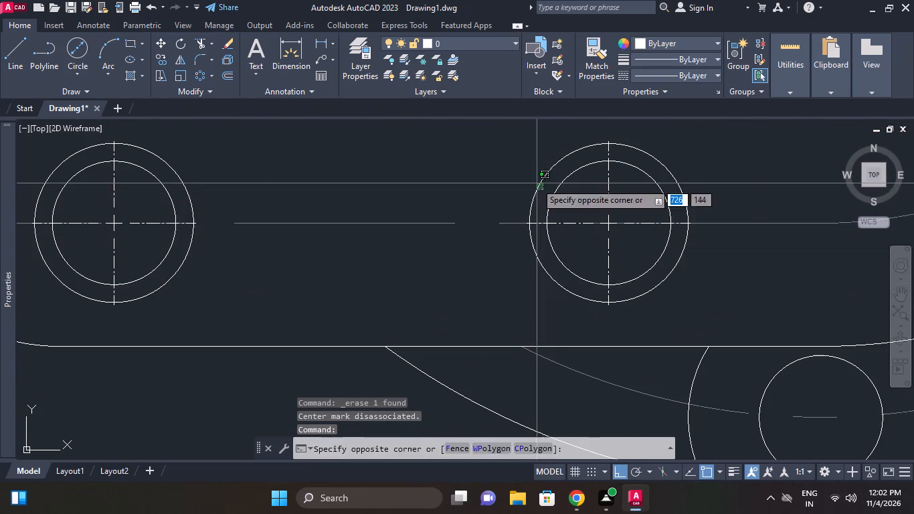
click(535, 181)
middle_drag(363, 184, 515, 210)
scroll(321, 207, up, 1)
click(329, 185)
scroll(309, 184, down, 1)
click(308, 184)
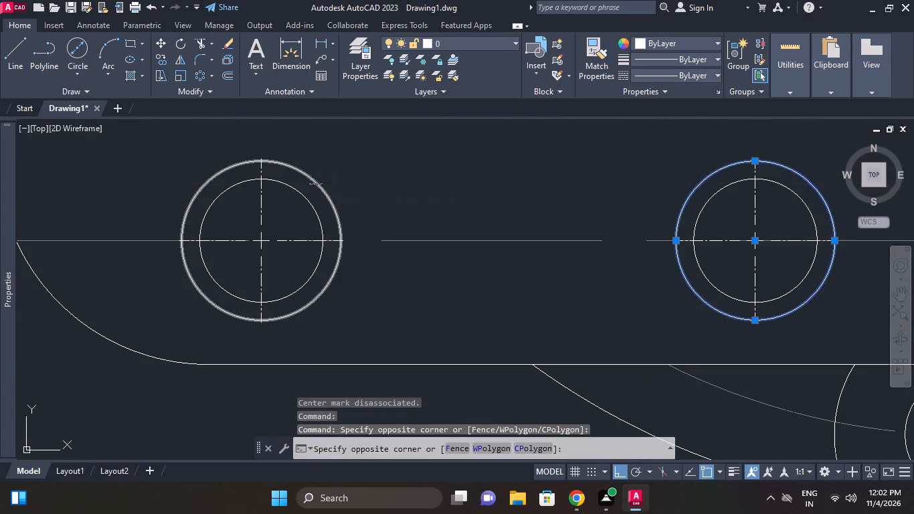
middle_drag(318, 181, 411, 256)
scroll(347, 207, down, 3)
middle_drag(373, 209, 401, 246)
scroll(486, 209, up, 2)
click(496, 225)
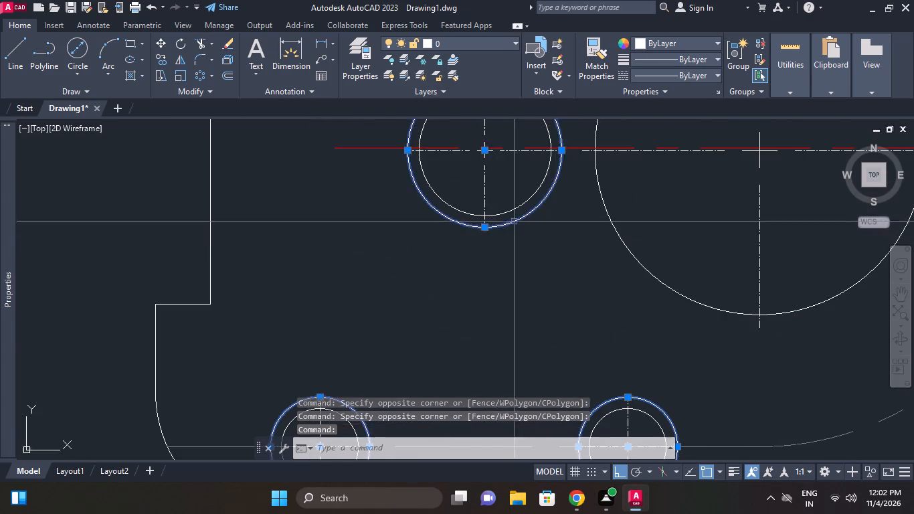
scroll(511, 235, down, 2)
middle_drag(497, 252, 436, 292)
scroll(601, 214, up, 1)
middle_drag(601, 214, 624, 306)
middle_drag(501, 207, 511, 272)
scroll(458, 263, up, 1)
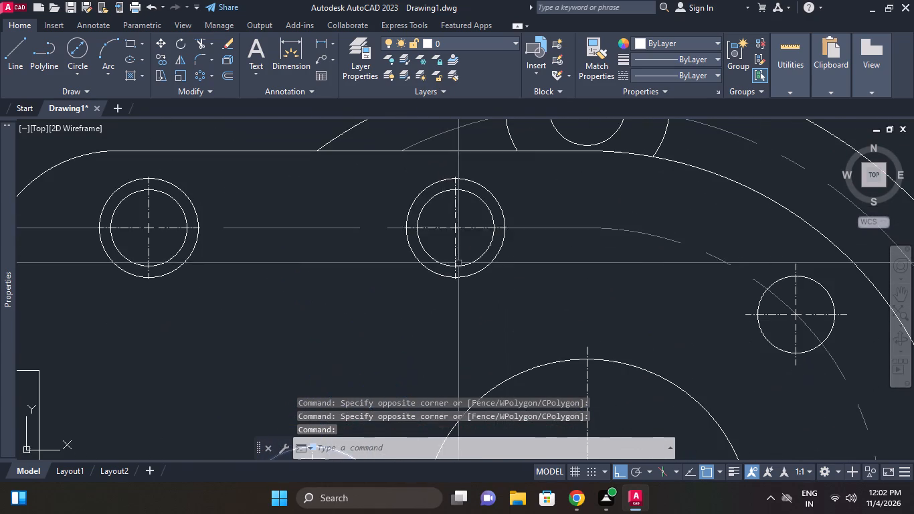
click(473, 276)
click(189, 260)
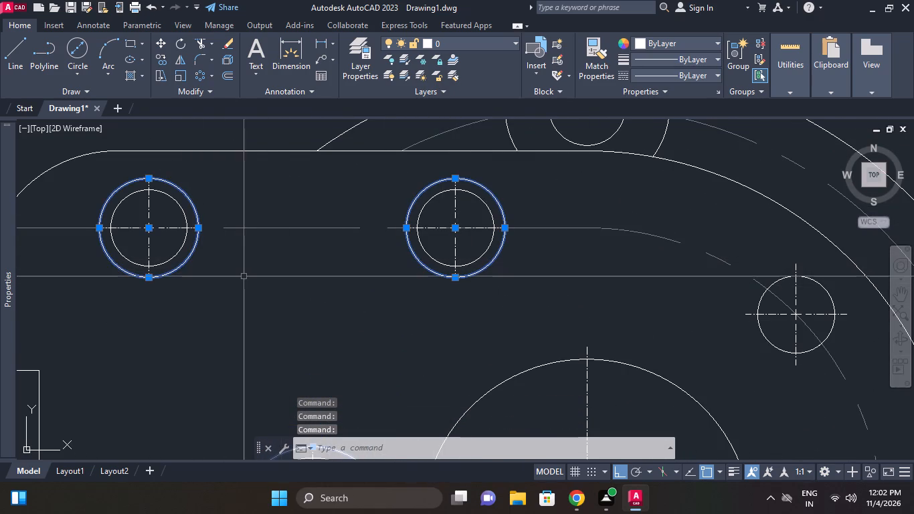
right_click(244, 276)
click(296, 238)
Erase the red horizontal centreline running through the plan view.
scroll(296, 254, down, 3)
middle_drag(310, 253, 375, 220)
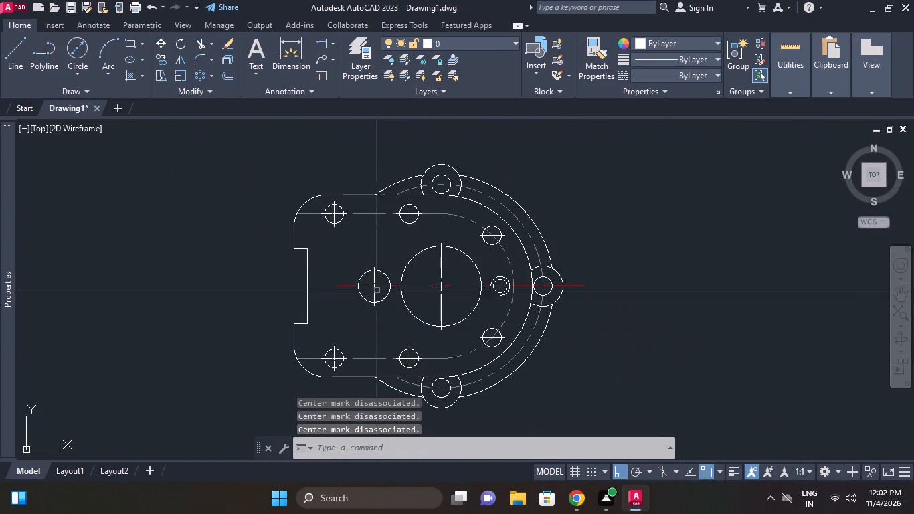
scroll(459, 308, up, 2)
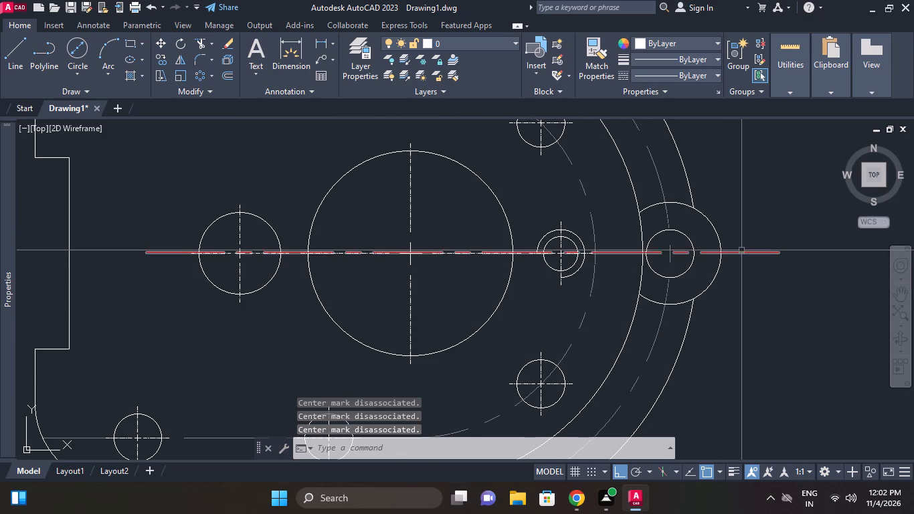
click(741, 250)
click(743, 257)
click(740, 254)
right_click(745, 209)
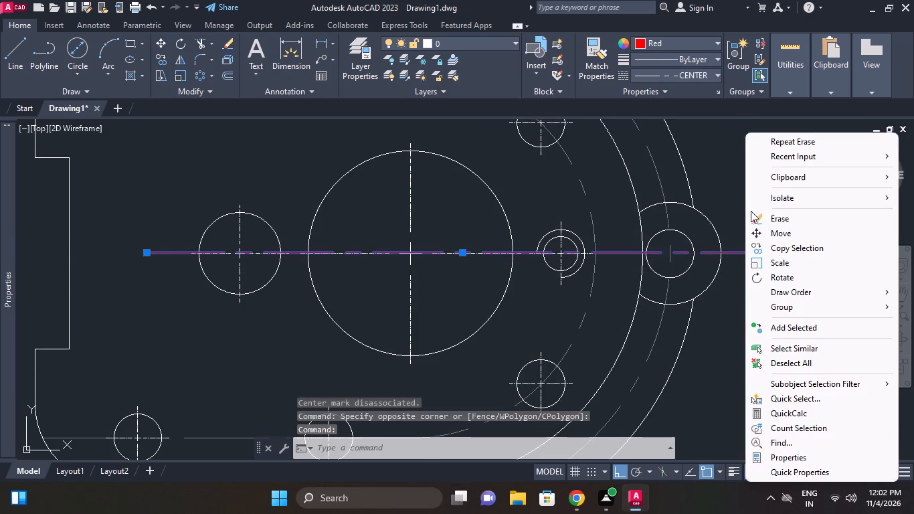
click(767, 222)
Set the colour of the large central bore's centre mark to red.
scroll(428, 259, down, 4)
scroll(438, 274, up, 2)
click(437, 259)
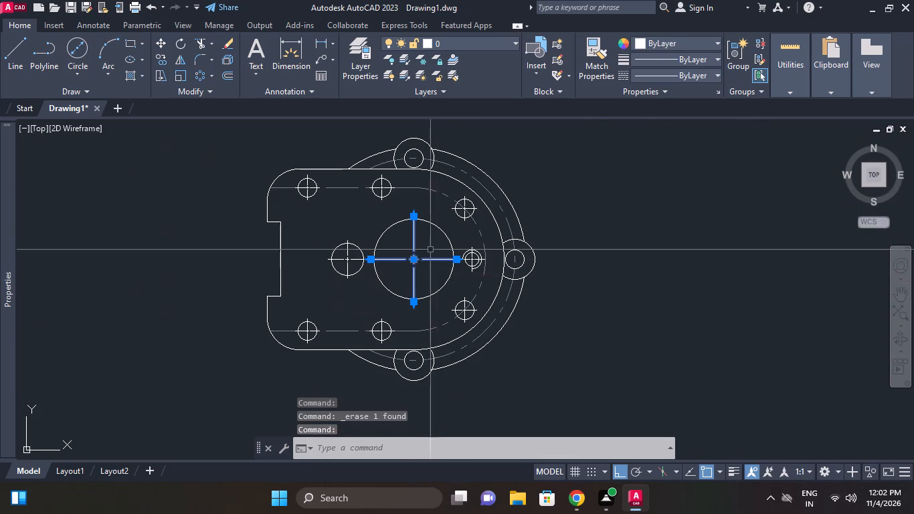
click(692, 46)
click(636, 169)
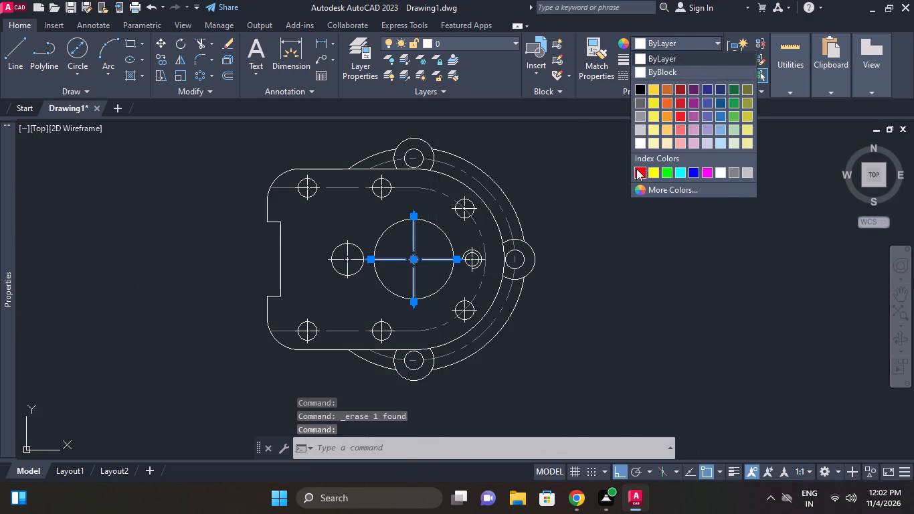
Match the bore's red centre-mark properties to the marks of the two upper-left holes, the 12-diameter hole, the upper-right hole and the threaded hole.
click(602, 47)
scroll(302, 182, up, 2)
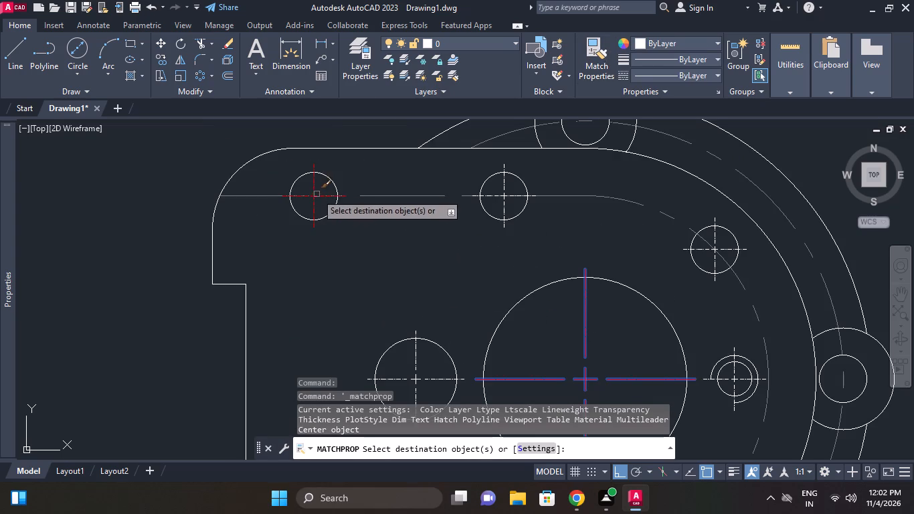
click(315, 191)
scroll(368, 195, down, 1)
middle_click(337, 226)
scroll(458, 218, up, 1)
click(441, 205)
middle_drag(481, 213, 478, 181)
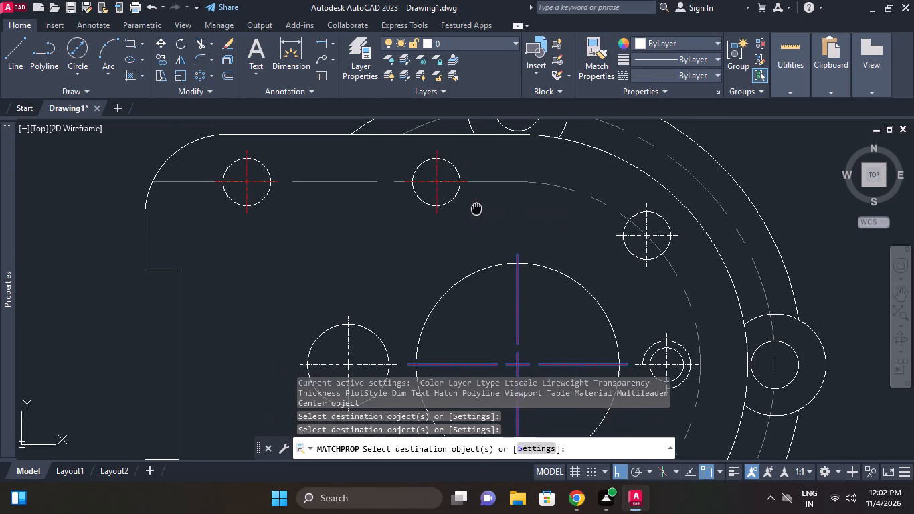
middle_drag(478, 181, 484, 151)
click(354, 309)
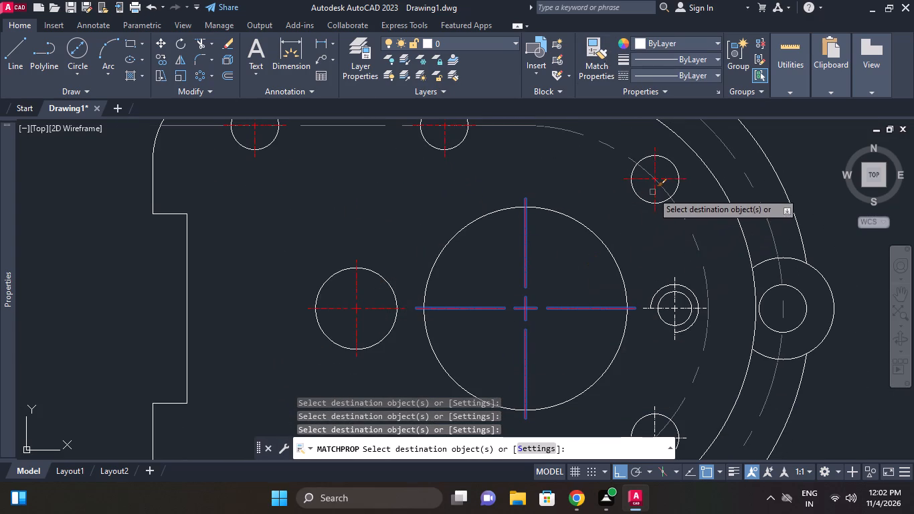
click(654, 192)
click(673, 298)
Match the same red properties to the centre marks of the three lower flange holes and finish matching.
middle_drag(648, 298, 602, 173)
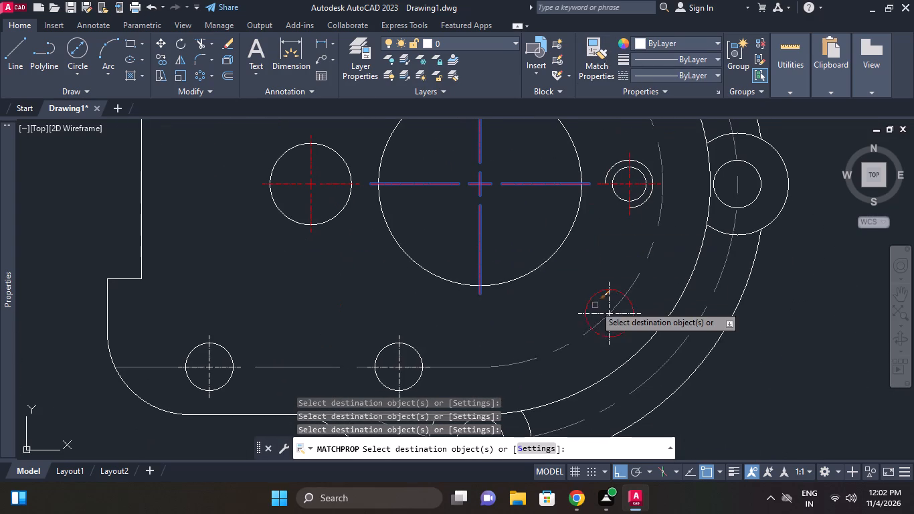
click(604, 315)
middle_drag(566, 286, 607, 196)
click(442, 264)
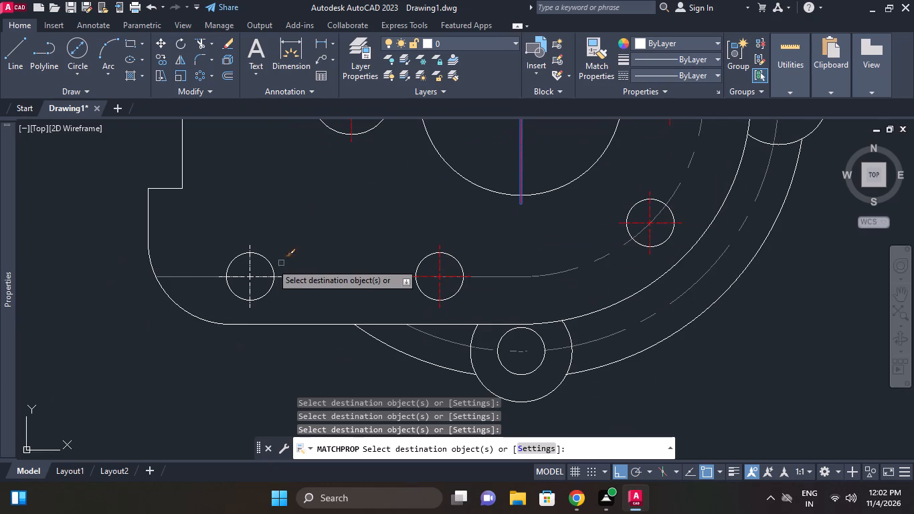
click(250, 264)
right_click(310, 229)
click(341, 240)
Offset the hole circle in the plan view's top lug outward by 1.
scroll(388, 240, down, 3)
middle_drag(389, 248, 386, 269)
scroll(466, 248, up, 1)
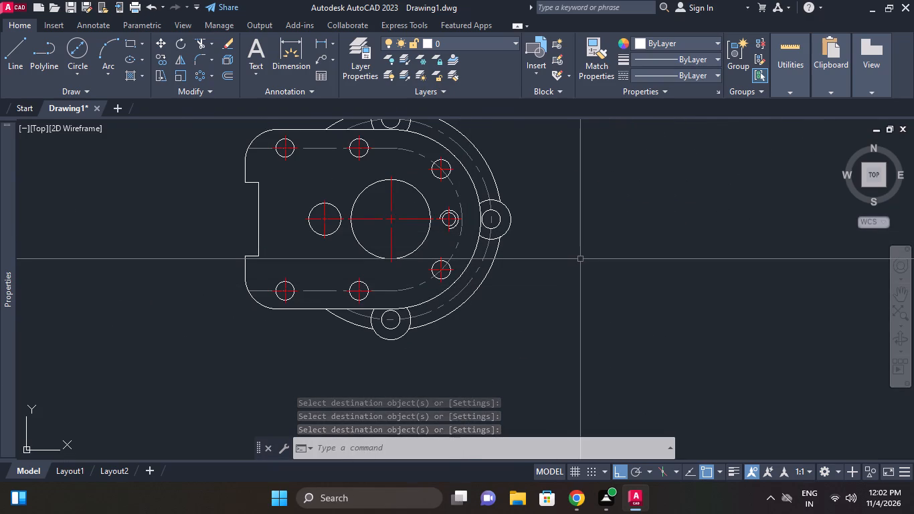
middle_drag(580, 259, 577, 277)
middle_drag(577, 280, 538, 306)
middle_drag(526, 282, 553, 301)
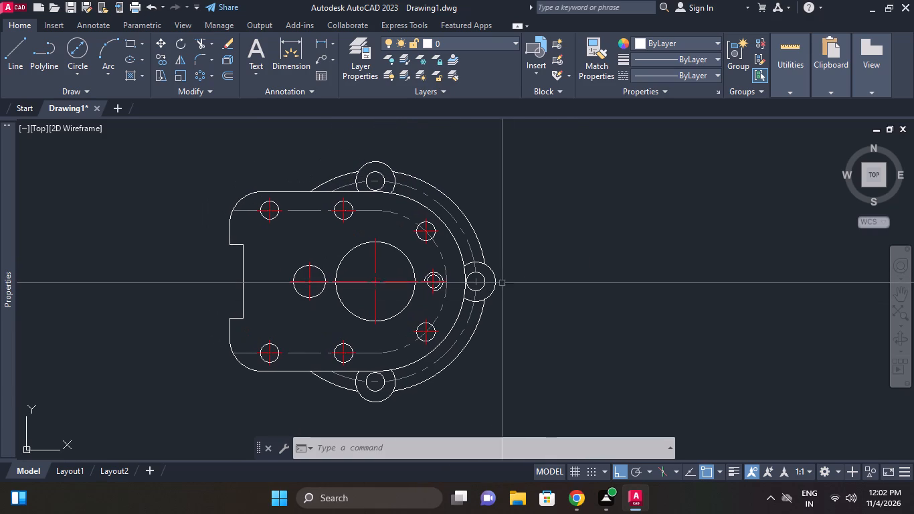
click(230, 74)
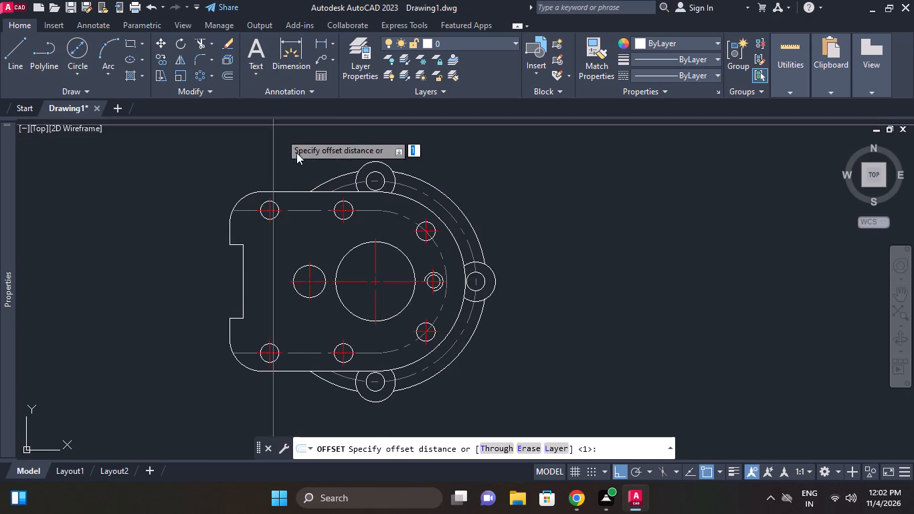
right_click(296, 153)
click(327, 160)
scroll(351, 169, up, 1)
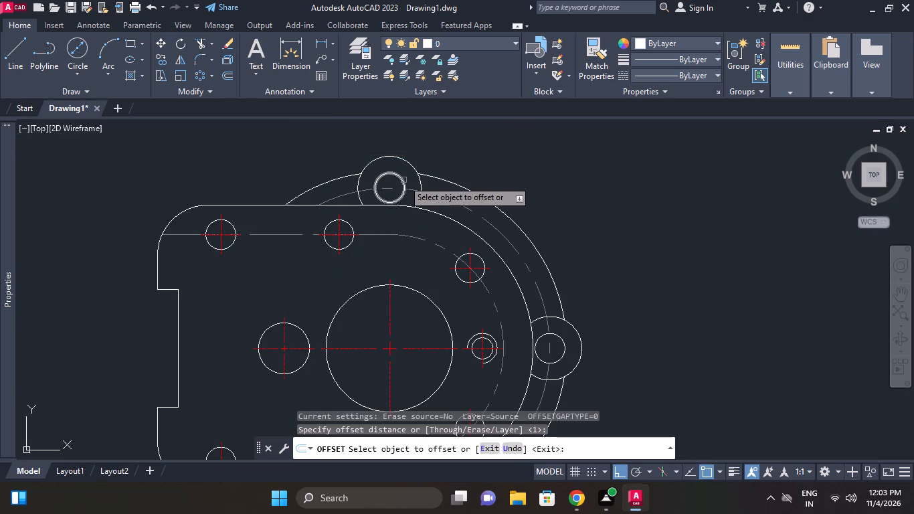
click(403, 180)
click(407, 175)
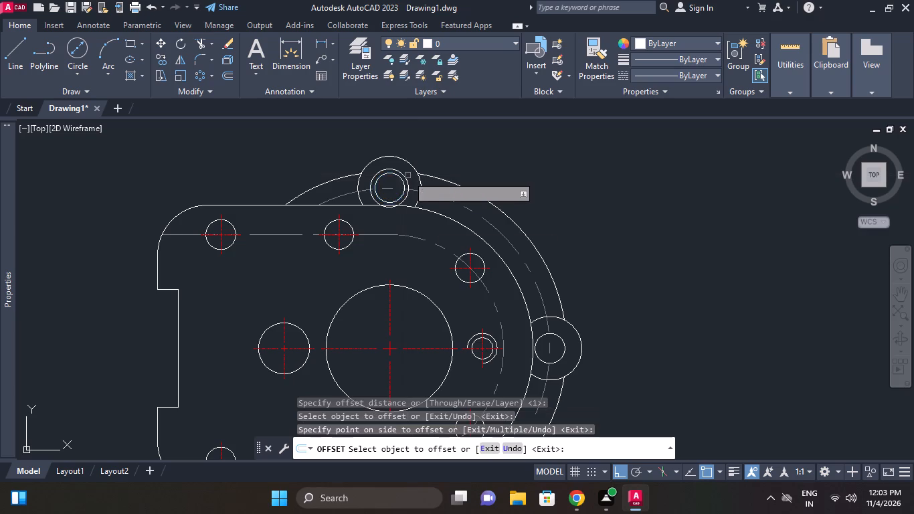
Offset the hole circles in the right and bottom lugs outward by the same distance of 1.
middle_drag(450, 237, 422, 157)
middle_drag(546, 241, 471, 211)
scroll(462, 216, up, 1)
double_click(452, 234)
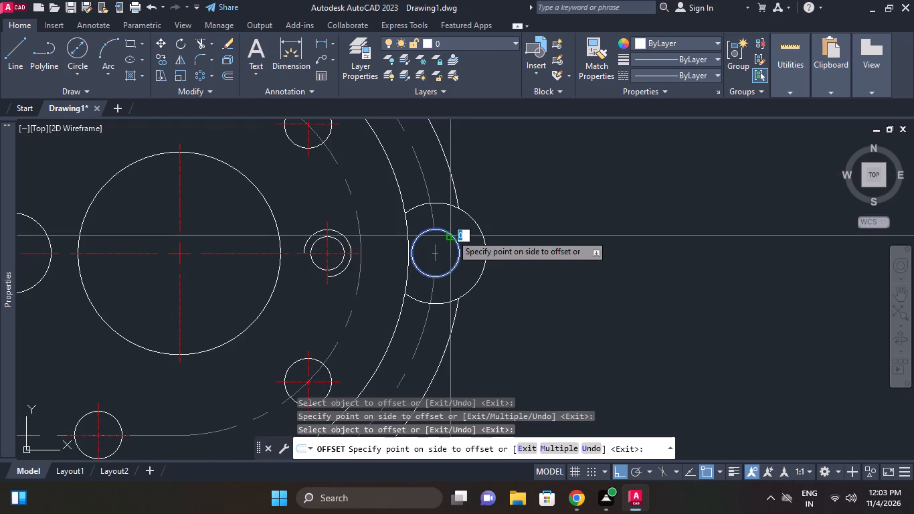
click(458, 229)
scroll(489, 228, down, 1)
middle_drag(489, 228, 486, 166)
middle_drag(470, 239, 478, 177)
scroll(306, 298, up, 1)
click(300, 286)
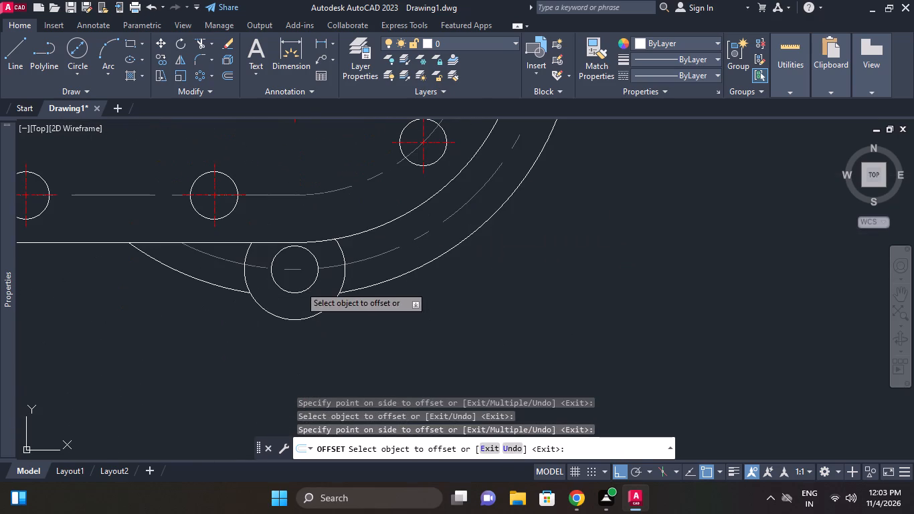
drag(298, 294, 299, 303)
click(306, 321)
scroll(480, 282, down, 2)
middle_click(480, 282)
right_click(616, 235)
click(646, 238)
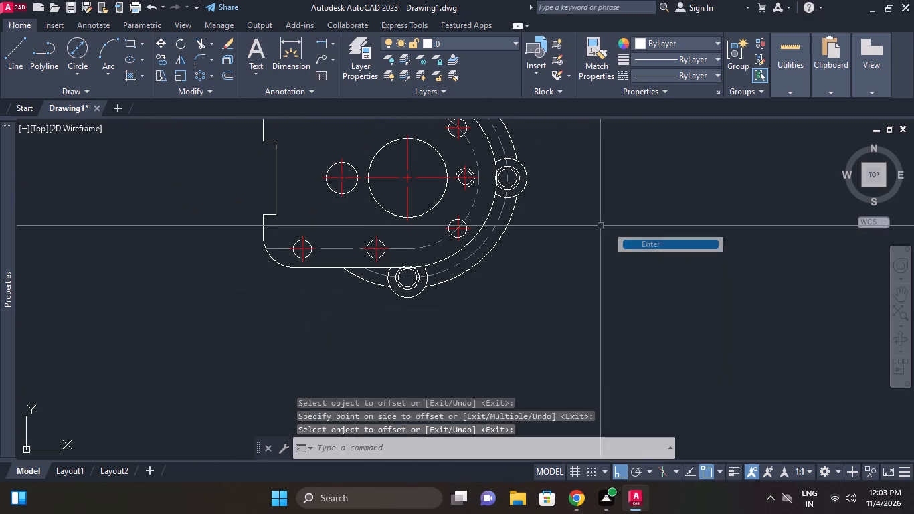
Add centre marks to the offset circles around the bottom, right and top lug holes.
right_click(600, 226)
click(640, 233)
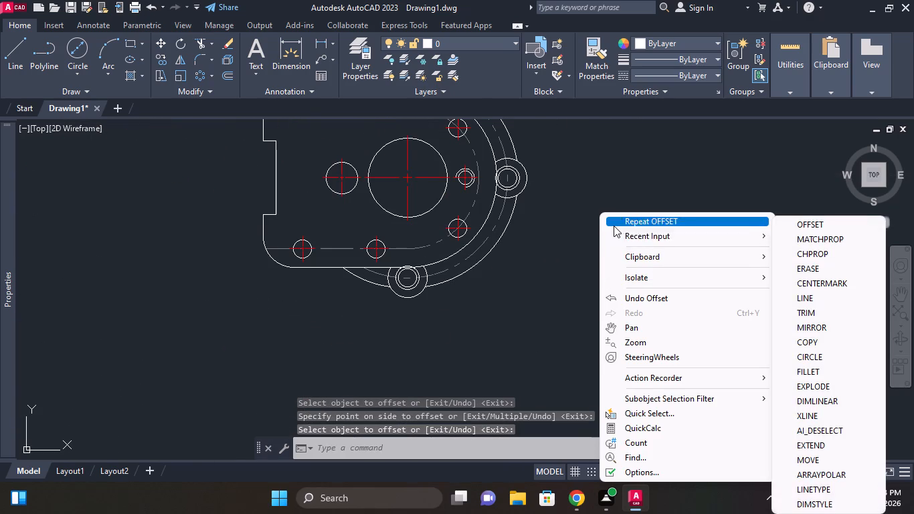
click(674, 240)
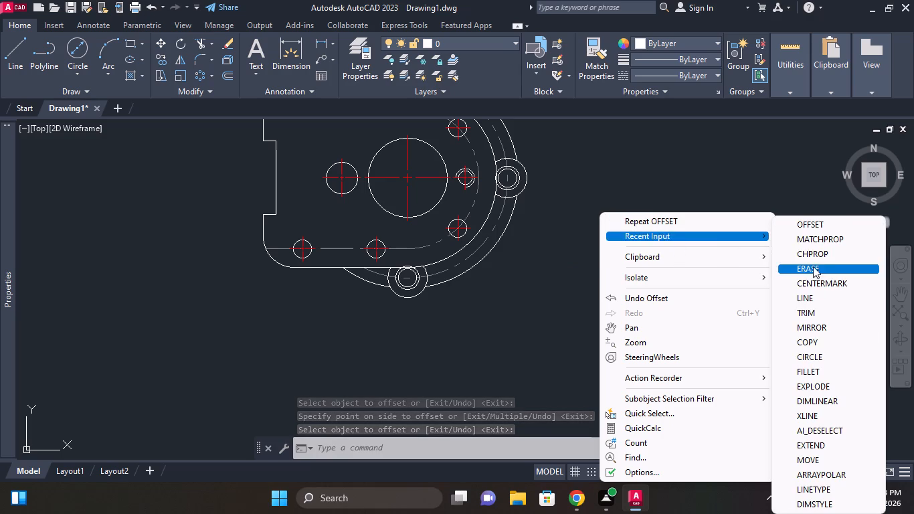
click(820, 283)
scroll(436, 292, up, 2)
click(382, 280)
middle_drag(481, 295, 447, 341)
middle_drag(567, 207, 535, 398)
click(571, 260)
middle_drag(598, 262, 620, 367)
scroll(602, 273, down, 1)
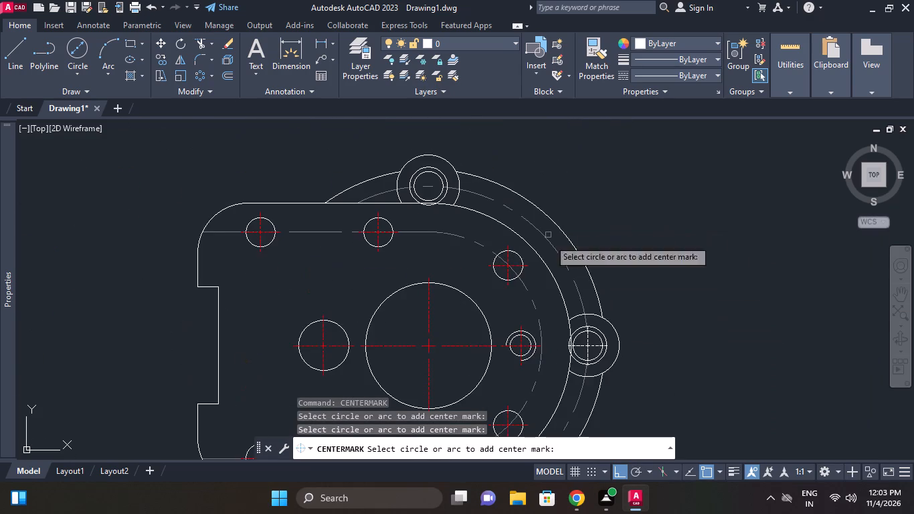
middle_drag(569, 285, 557, 272)
scroll(417, 150, up, 2)
click(417, 161)
right_click(418, 160)
Erase the offset circles around the three lug holes, keeping their centre marks.
click(443, 161)
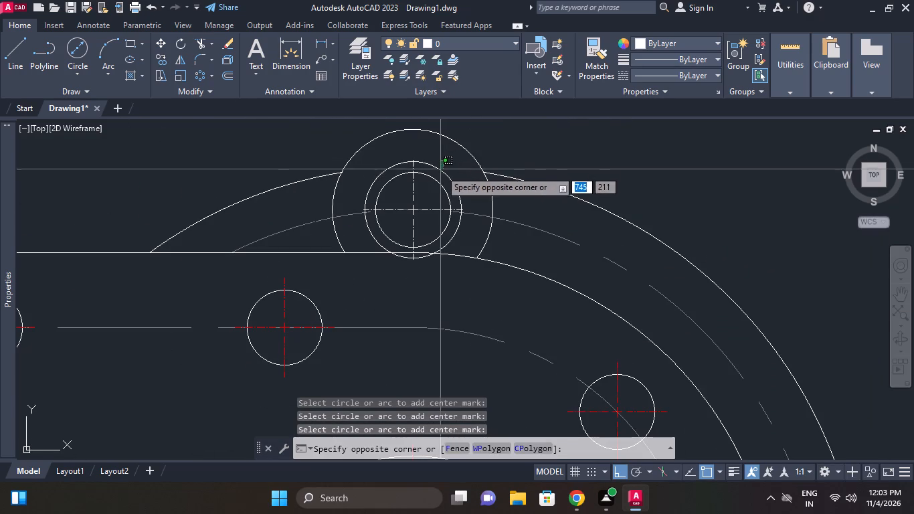
click(440, 171)
scroll(483, 185, down, 2)
middle_drag(482, 185, 461, 120)
middle_drag(510, 238, 500, 150)
scroll(602, 208, up, 3)
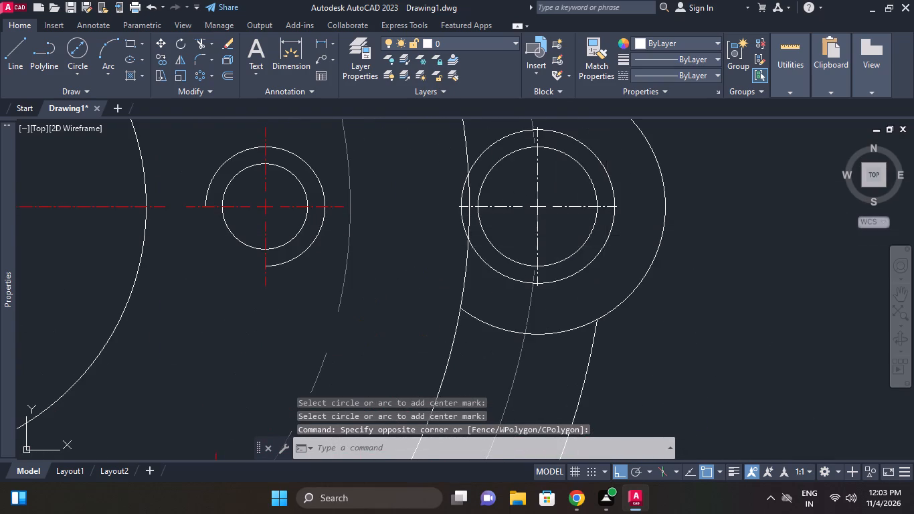
click(607, 248)
click(587, 270)
middle_drag(614, 260, 646, 193)
scroll(614, 260, down, 3)
middle_drag(531, 325, 604, 203)
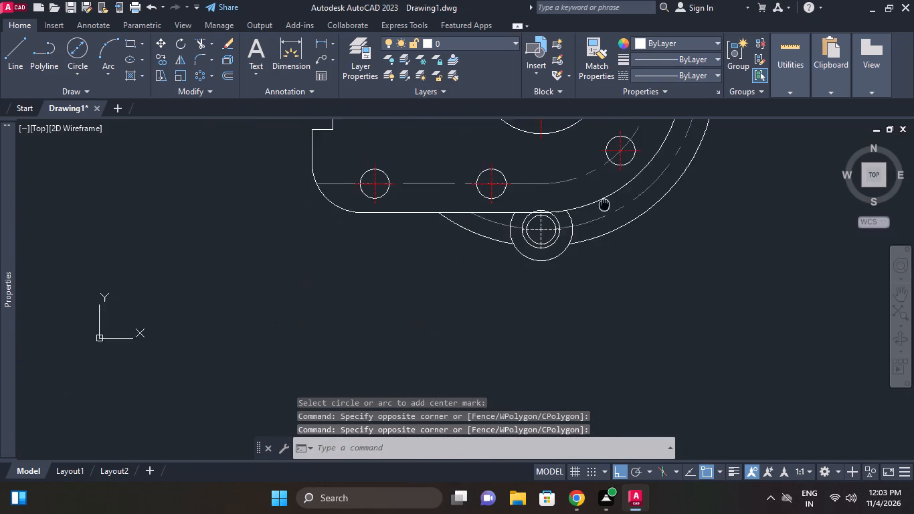
scroll(547, 251, up, 2)
click(563, 209)
right_click(650, 265)
click(697, 246)
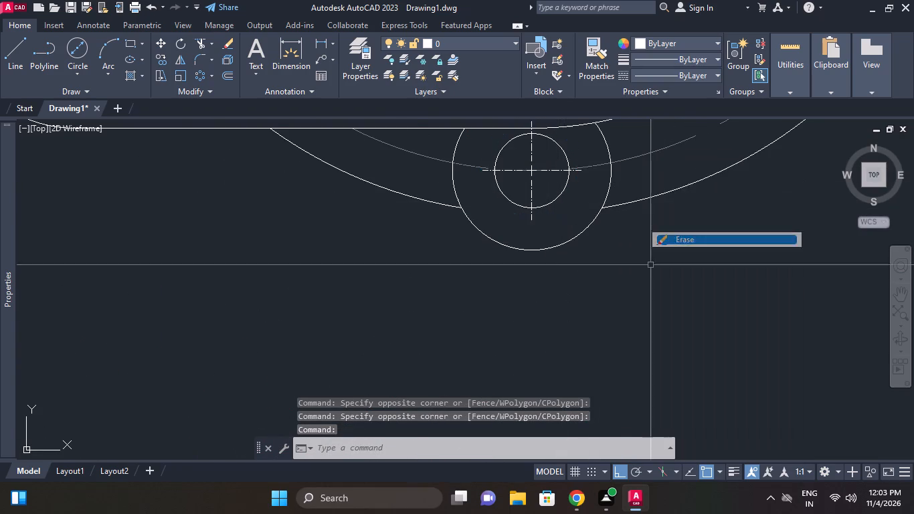
Match the red properties of a lower flange hole's centre mark to the bottom lug's centre mark.
scroll(529, 216, down, 2)
middle_drag(527, 242, 524, 339)
scroll(494, 242, up, 1)
click(468, 258)
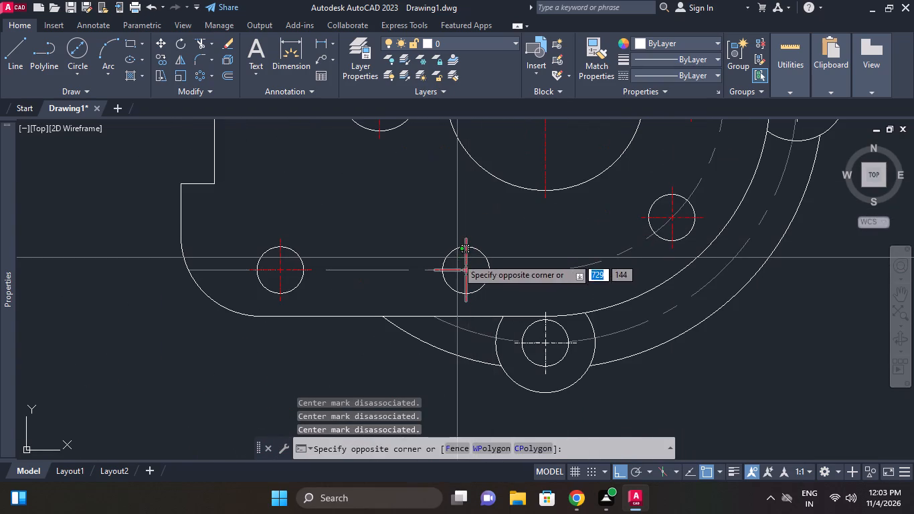
click(457, 258)
click(606, 54)
middle_drag(572, 213, 569, 126)
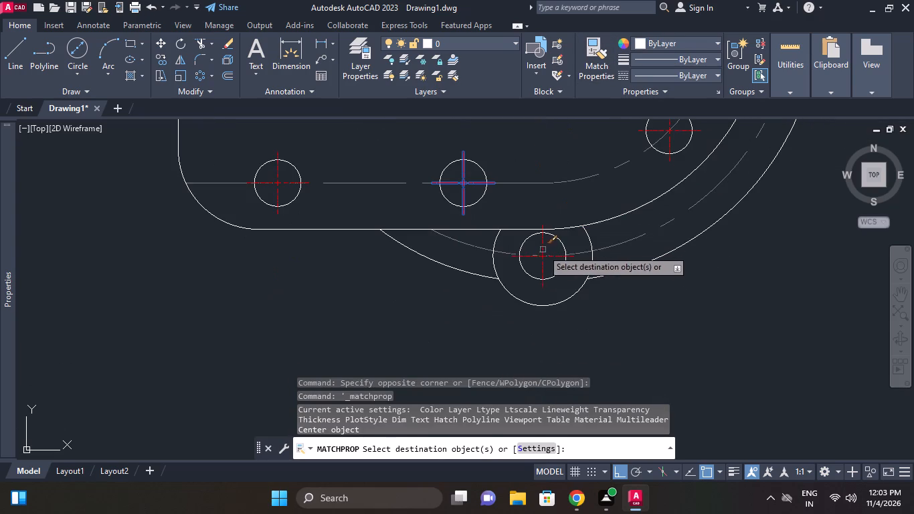
click(540, 246)
middle_drag(606, 244, 574, 322)
click(638, 222)
middle_drag(548, 328, 542, 331)
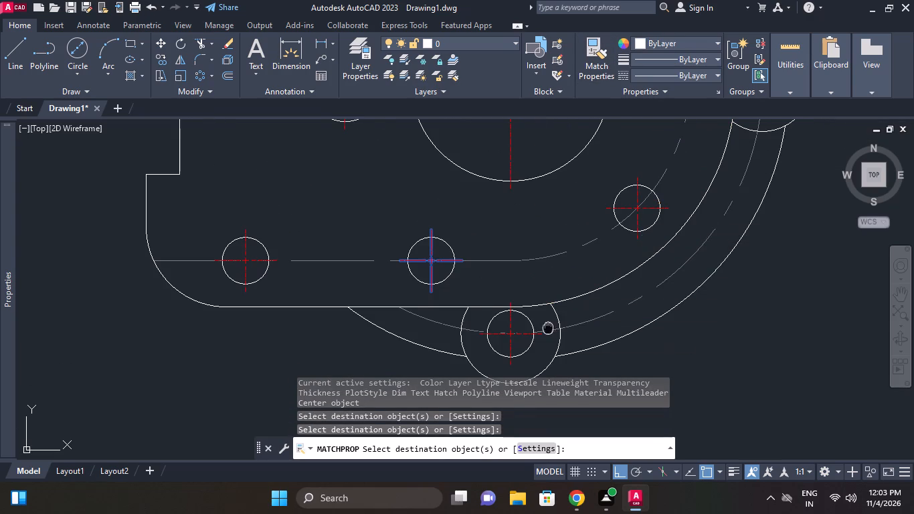
Match the same red properties to the centre marks of the right and top lug holes and finish matching.
scroll(539, 333, down, 1)
middle_drag(542, 331, 519, 343)
scroll(655, 191, up, 2)
click(670, 186)
scroll(664, 181, down, 2)
middle_drag(664, 185, 664, 274)
middle_drag(709, 190, 711, 258)
scroll(528, 211, up, 2)
click(506, 146)
scroll(547, 151, down, 1)
middle_drag(547, 168, 549, 174)
right_click(650, 165)
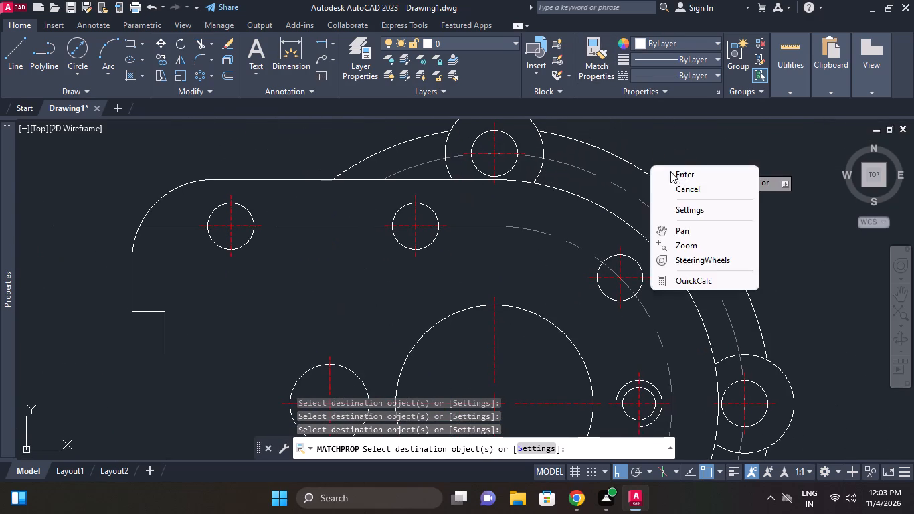
click(682, 173)
Erase the long horizontal construction line running through the lower part of the plain four-lug flange view.
scroll(682, 173, down, 2)
middle_click(682, 173)
middle_drag(766, 262, 669, 244)
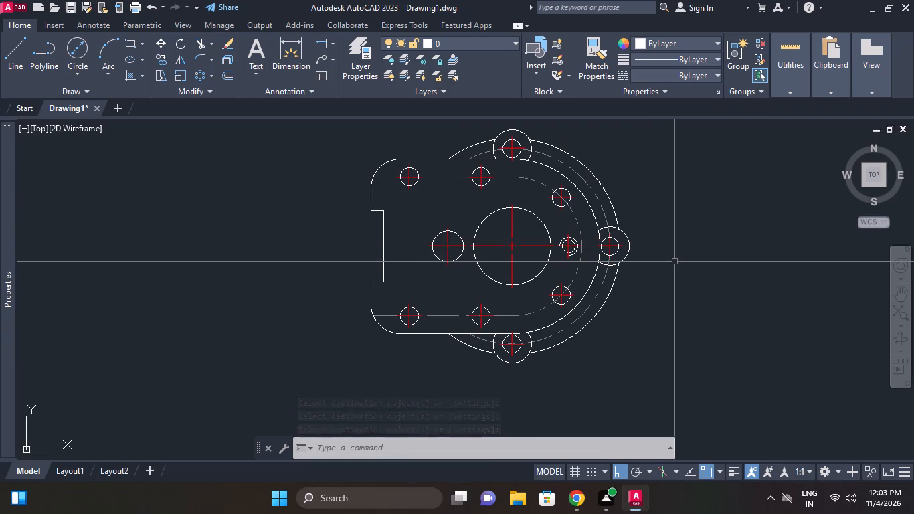
scroll(693, 225, down, 1)
middle_drag(693, 225, 684, 240)
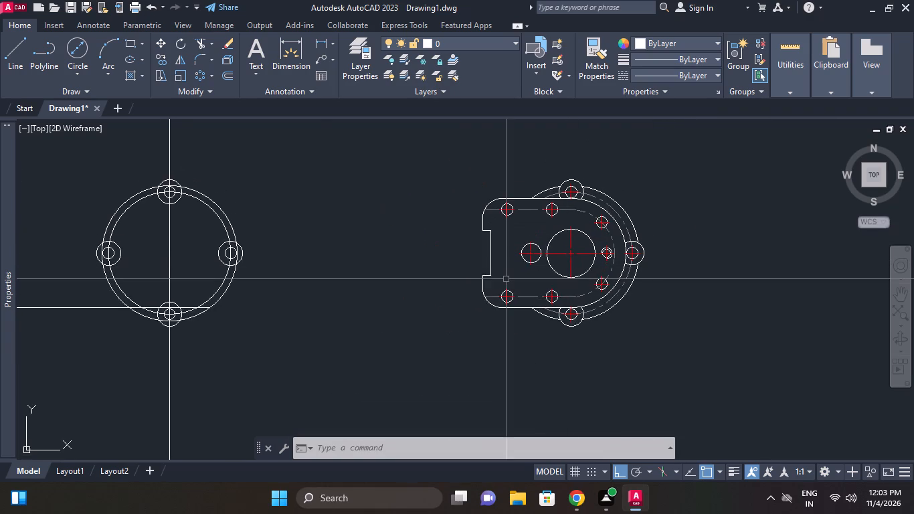
middle_drag(505, 279, 693, 292)
scroll(555, 261, down, 1)
middle_click(555, 261)
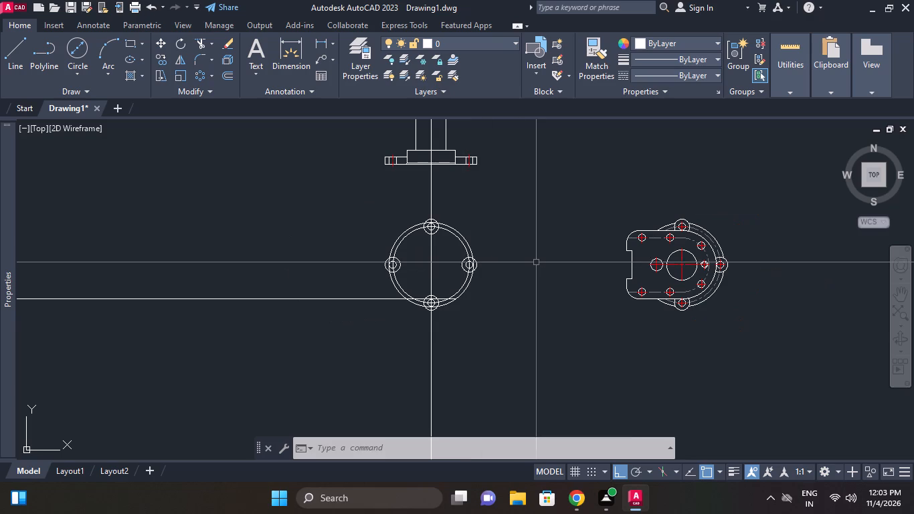
middle_drag(539, 261, 585, 255)
scroll(562, 258, down, 1)
scroll(375, 240, up, 1)
middle_click(469, 236)
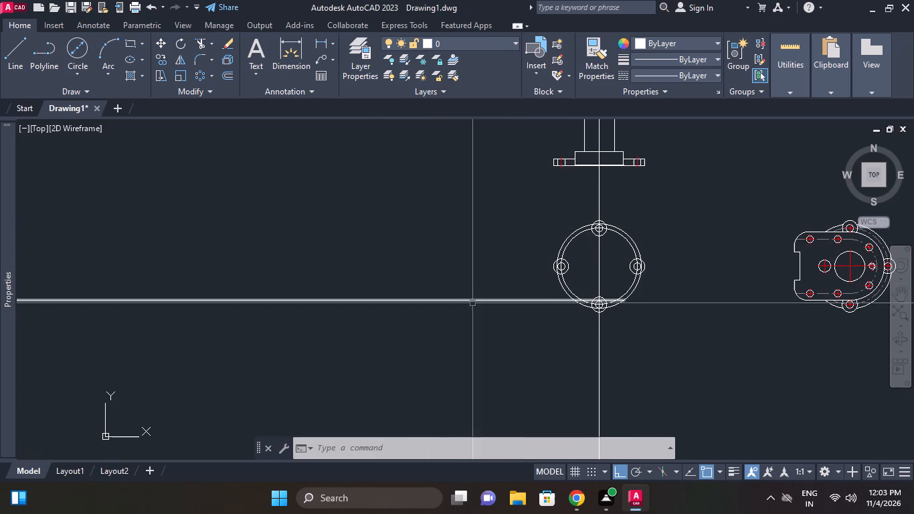
click(472, 311)
click(464, 293)
right_click(458, 280)
click(494, 223)
Move the plain four-lug flange view about 300 units horizontally to the left, clear of the vertical centreline.
click(511, 223)
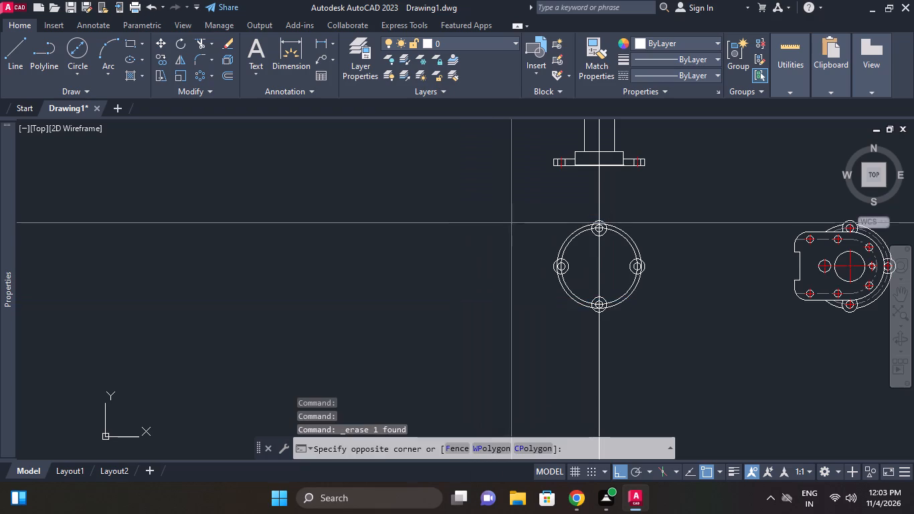
click(683, 328)
drag(683, 329, 676, 320)
click(656, 278)
drag(515, 211, 535, 230)
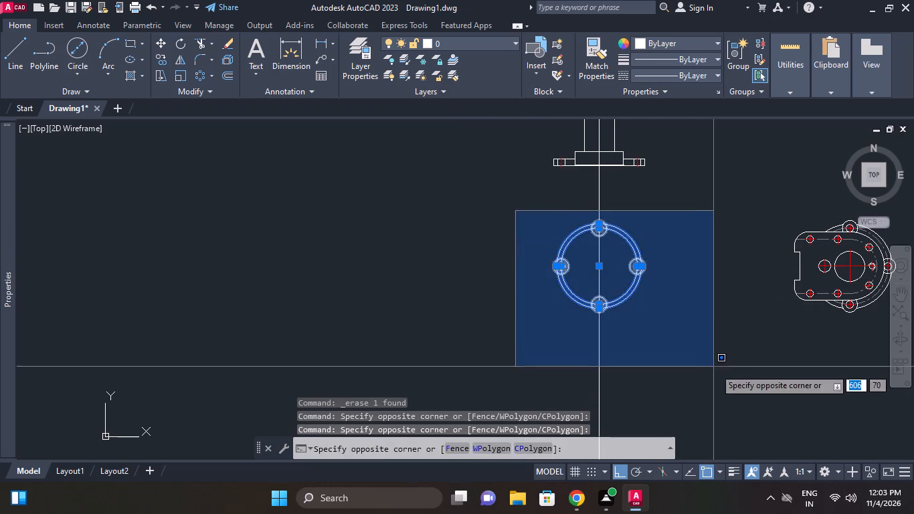
click(715, 368)
right_click(712, 294)
click(763, 255)
click(719, 301)
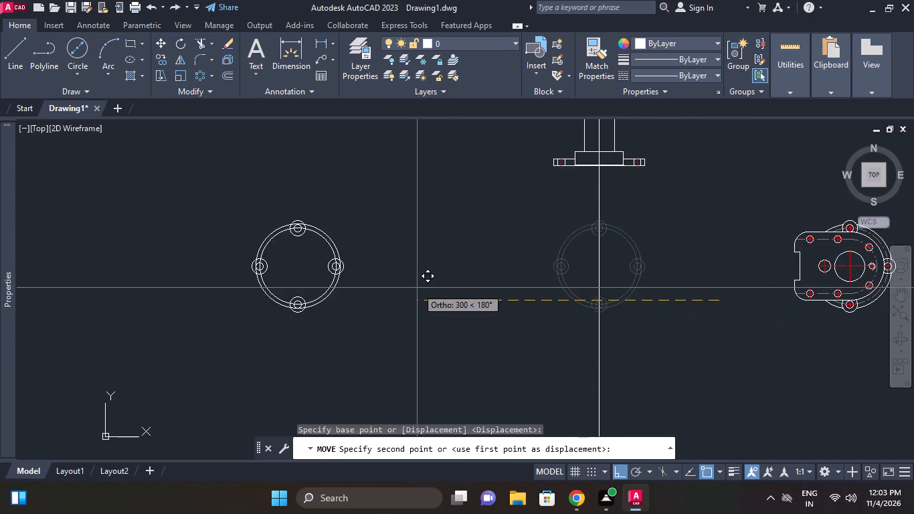
click(416, 287)
Move the completed plan view horizontally from its bore centre onto the vertical centreline below the front view.
middle_drag(487, 264, 195, 294)
scroll(486, 259, up, 1)
drag(461, 222, 478, 234)
drag(700, 435, 701, 427)
right_click(719, 353)
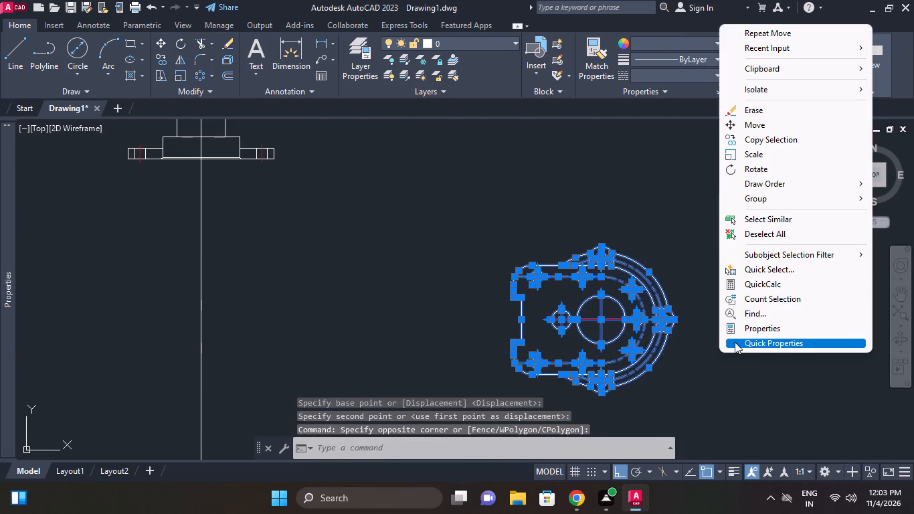
click(765, 128)
scroll(616, 280, up, 1)
middle_drag(568, 338, 617, 255)
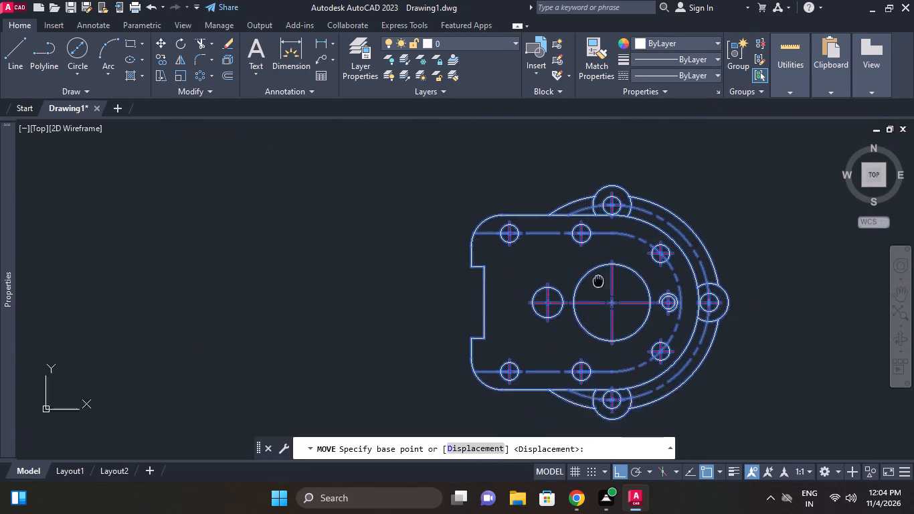
middle_drag(617, 255, 620, 252)
click(640, 260)
middle_drag(461, 261, 753, 219)
scroll(624, 240, down, 1)
scroll(422, 223, up, 2)
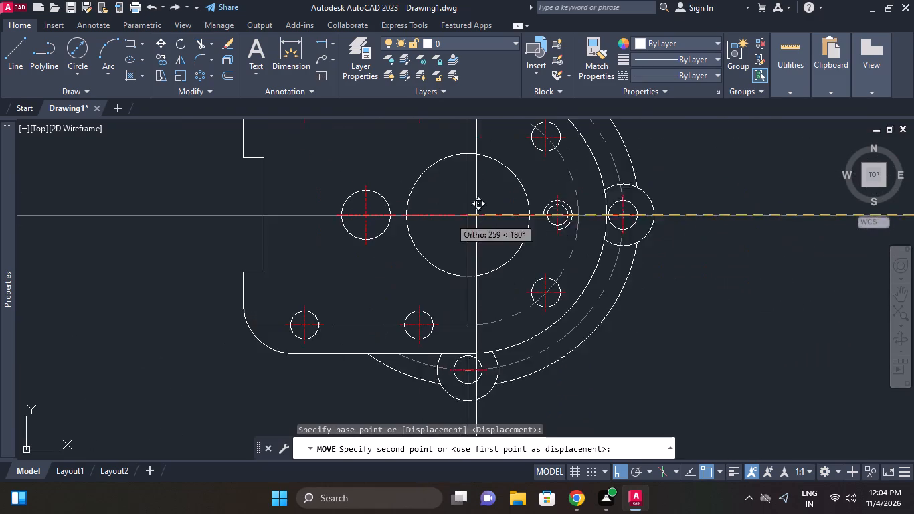
click(477, 216)
scroll(526, 180, down, 3)
middle_drag(527, 218, 529, 259)
middle_drag(615, 218, 608, 277)
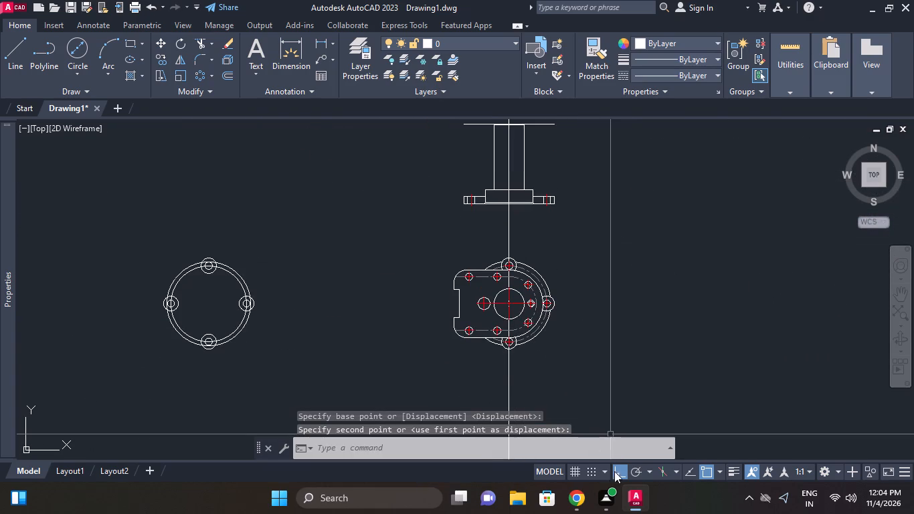
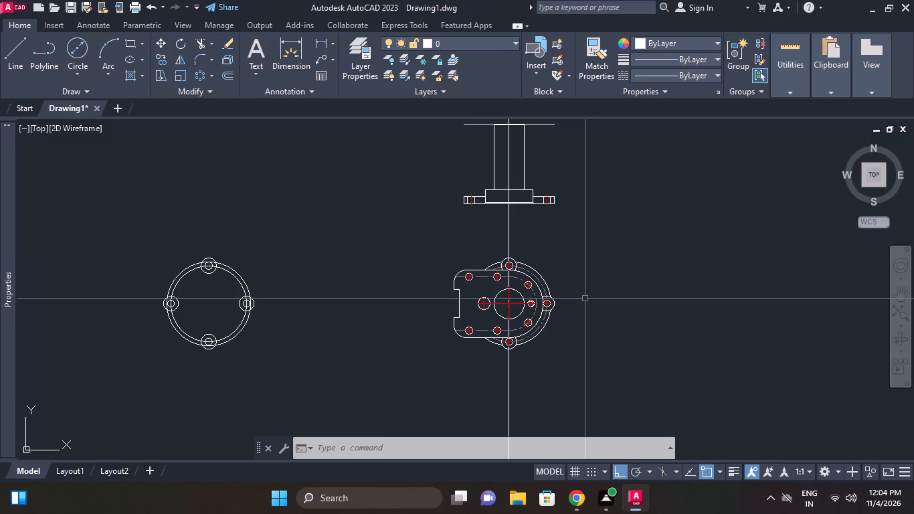
Inspect the repositioned plan view up close and check its alignment with the front view along the vertical centreline.
scroll(510, 294, up, 1)
middle_drag(552, 307, 579, 286)
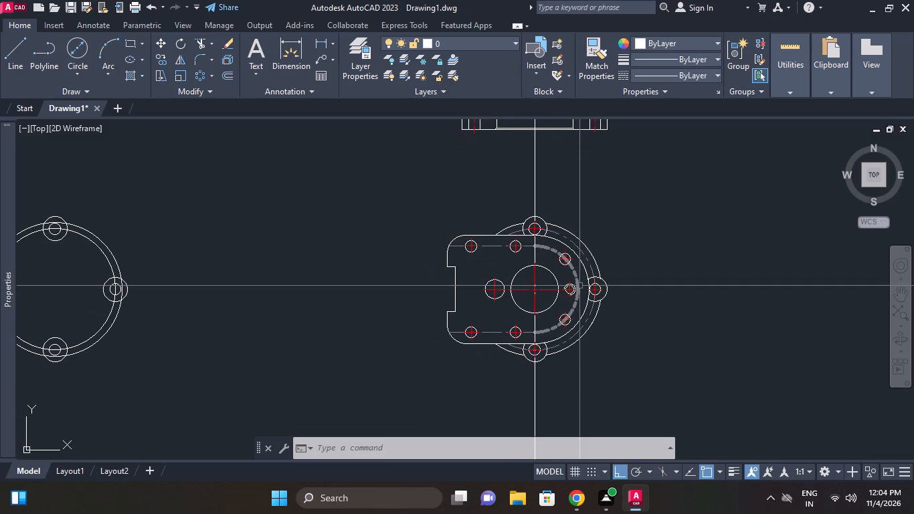
middle_click(533, 319)
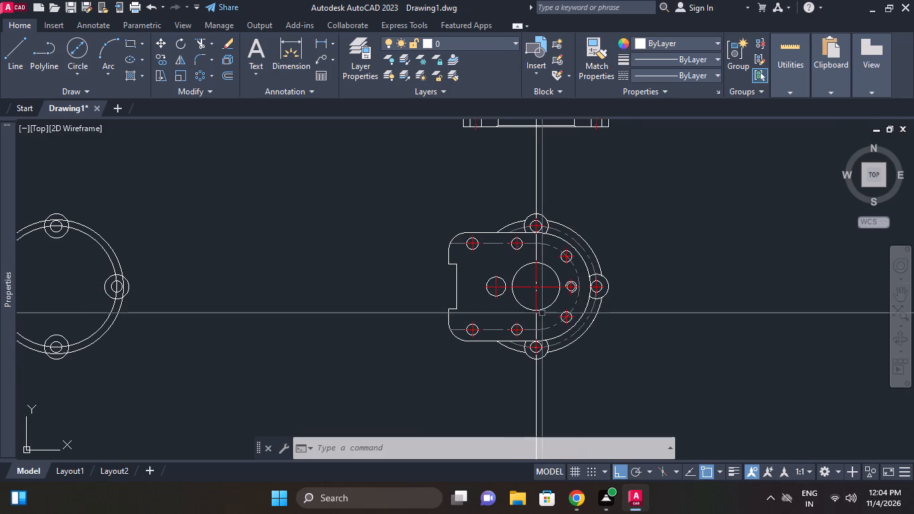
scroll(542, 313, up, 1)
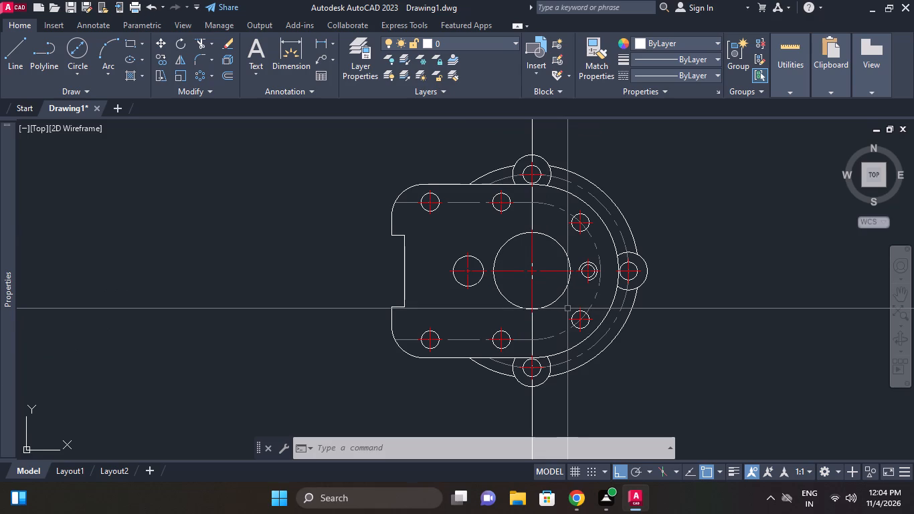
scroll(565, 236, down, 3)
middle_drag(565, 236, 558, 258)
scroll(564, 230, up, 1)
middle_drag(564, 230, 566, 237)
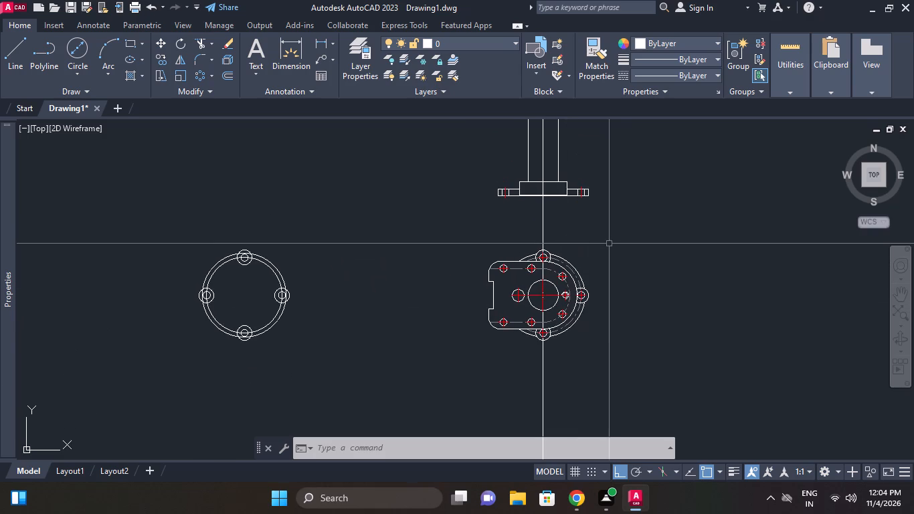
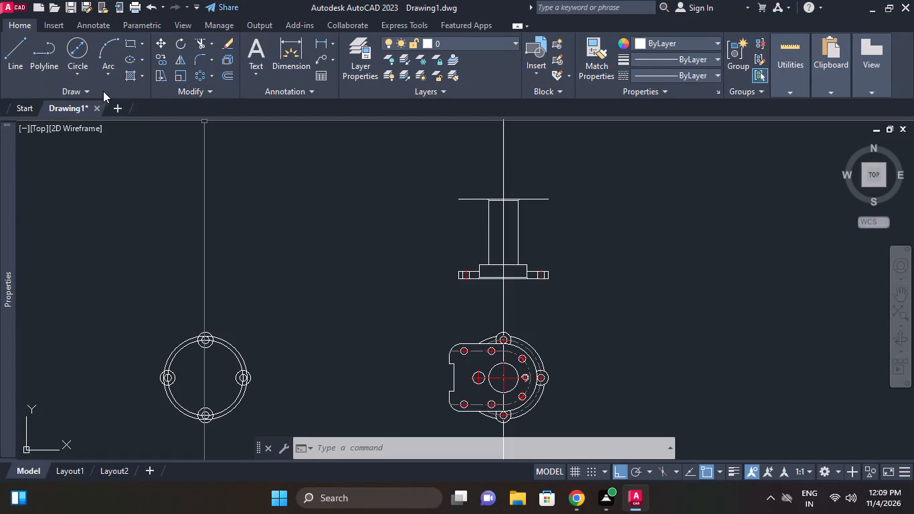
Draw two vertical construction lines through the notched flange's straight notched edge and the outermost point of its rounded end in the plan.
click(101, 91)
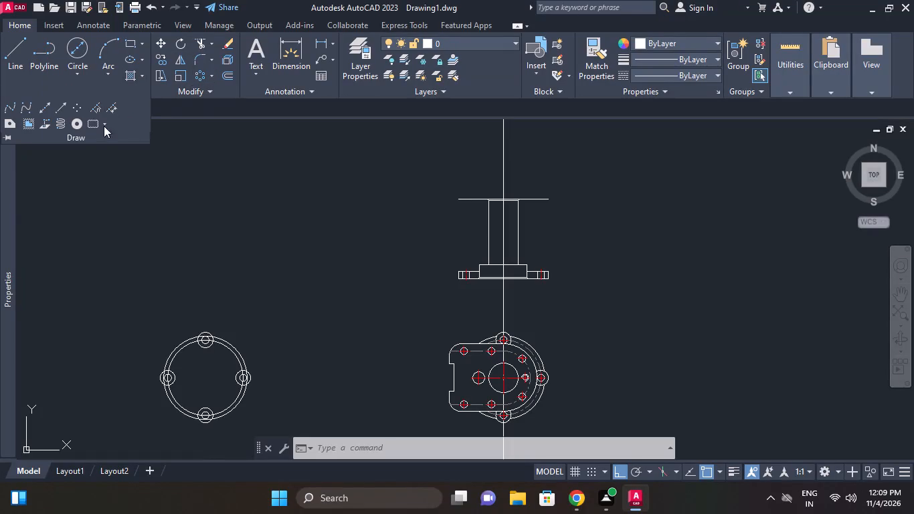
click(49, 106)
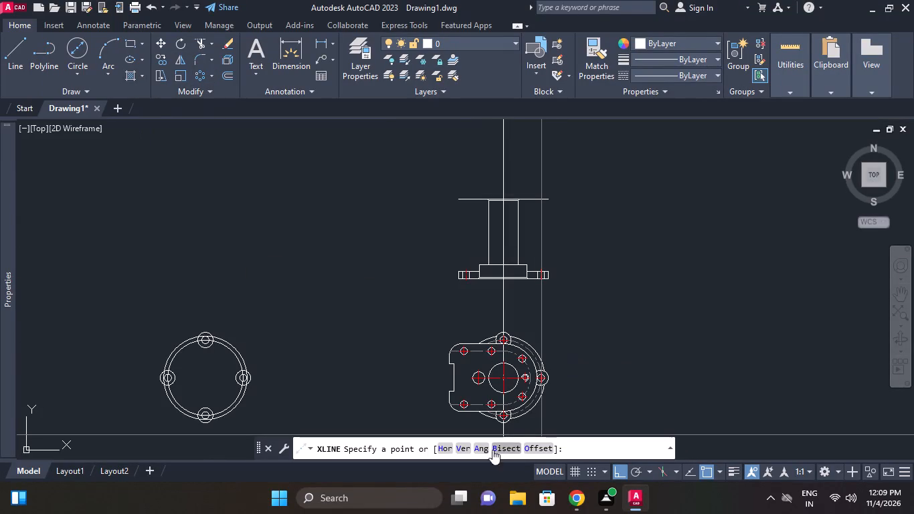
click(466, 448)
scroll(430, 384, up, 2)
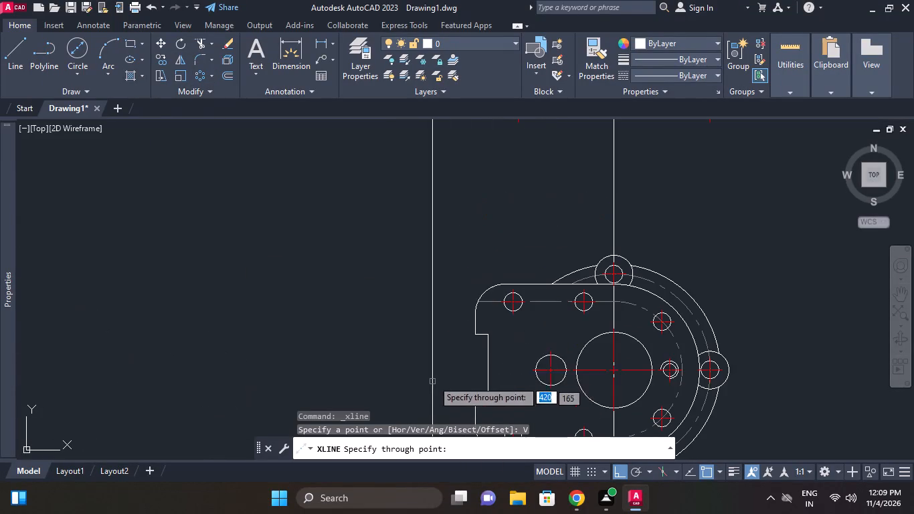
click(476, 331)
scroll(713, 359, up, 2)
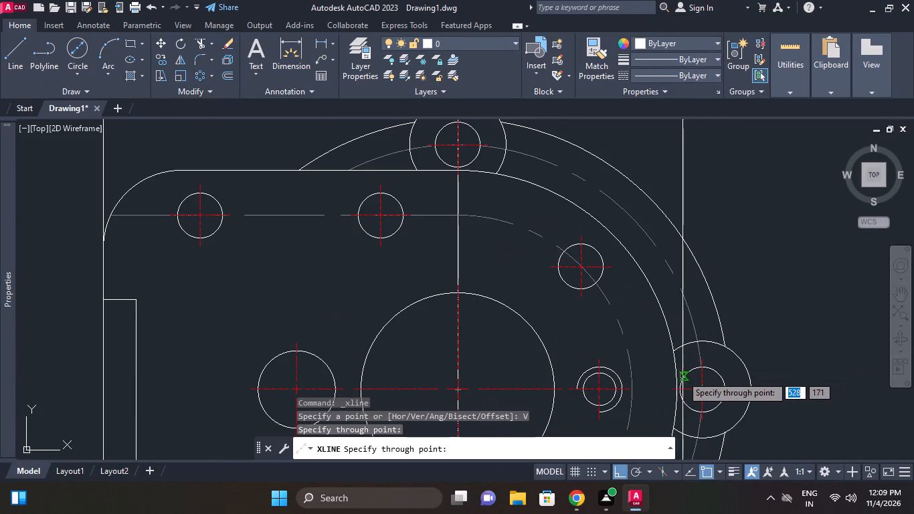
click(676, 392)
right_click(773, 269)
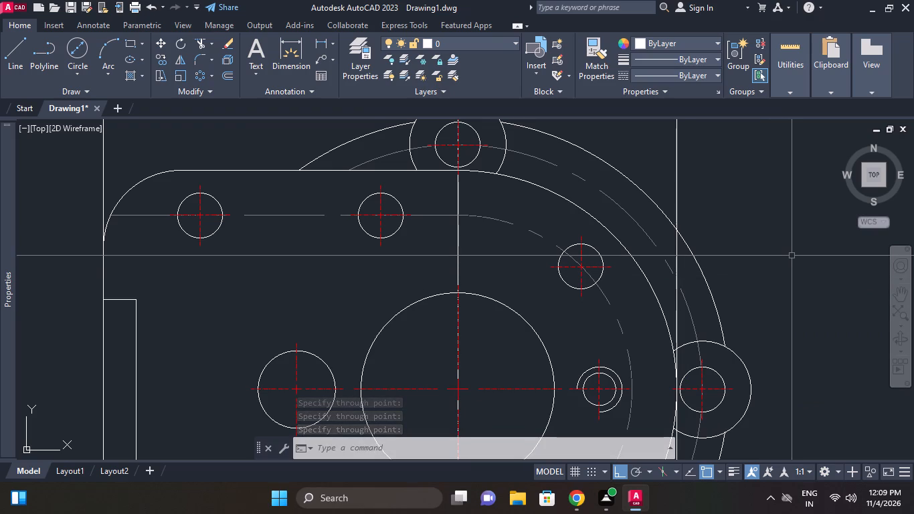
Examine where the two vertical construction lines cross the front view's top line and base flange.
scroll(543, 310, down, 2)
middle_click(543, 310)
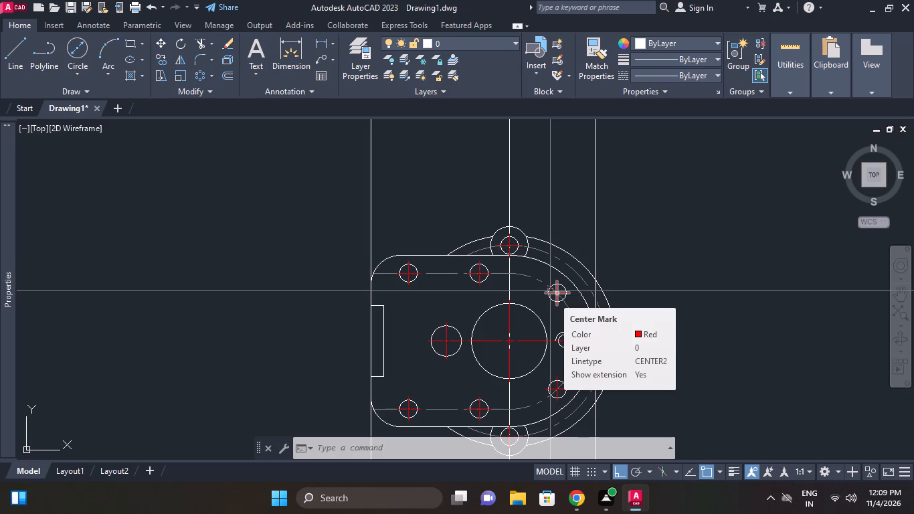
scroll(635, 317, down, 2)
middle_click(635, 317)
middle_drag(620, 221, 598, 253)
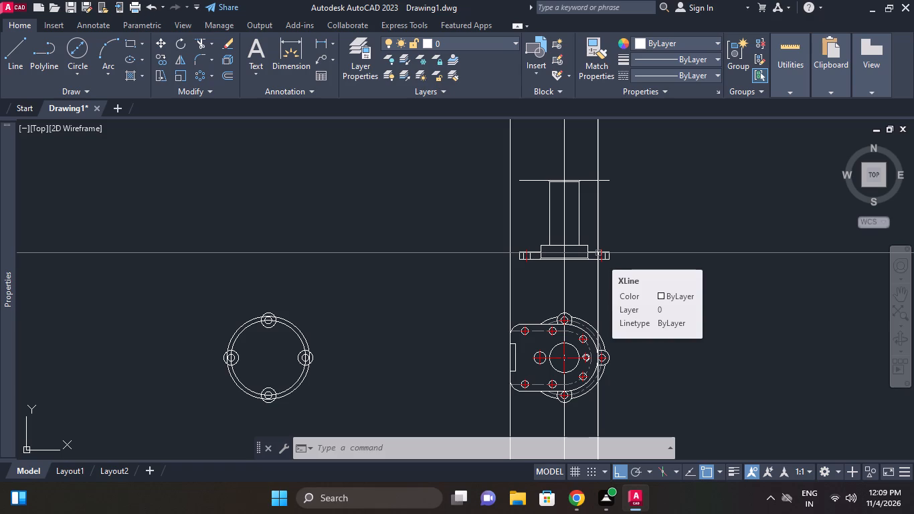
middle_drag(748, 207, 729, 218)
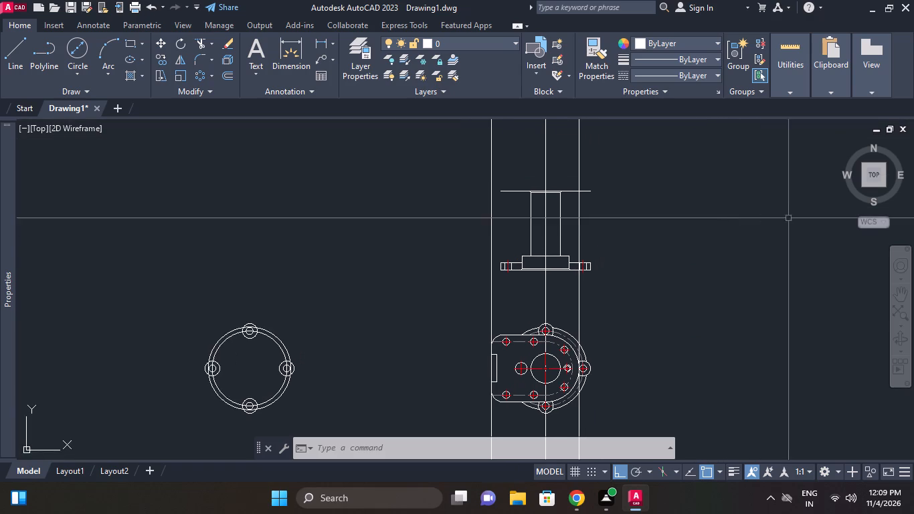
middle_drag(789, 218, 734, 195)
scroll(789, 218, down, 1)
scroll(563, 171, up, 1)
scroll(652, 173, up, 1)
middle_click(652, 173)
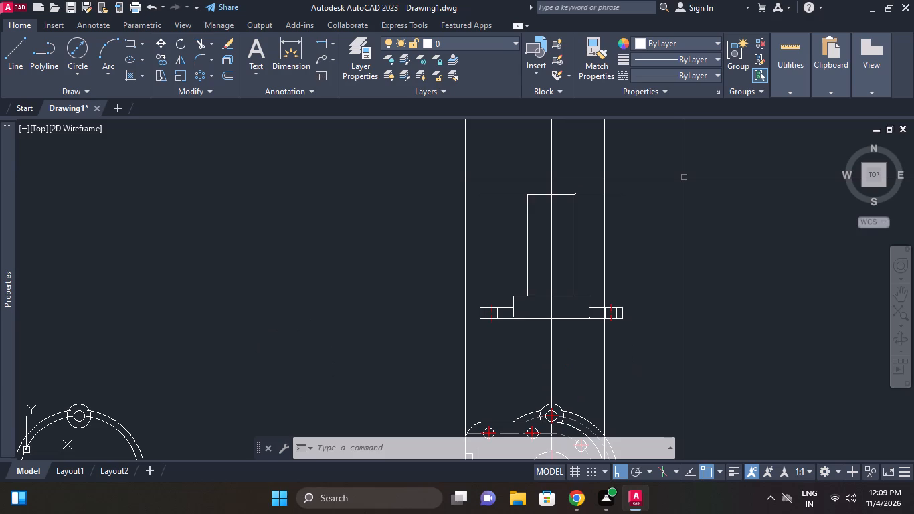
middle_drag(684, 177, 683, 154)
scroll(684, 177, down, 2)
middle_click(683, 189)
scroll(656, 189, up, 1)
middle_drag(656, 189, 618, 235)
scroll(656, 198, up, 1)
middle_click(656, 204)
middle_click(654, 203)
scroll(654, 203, down, 1)
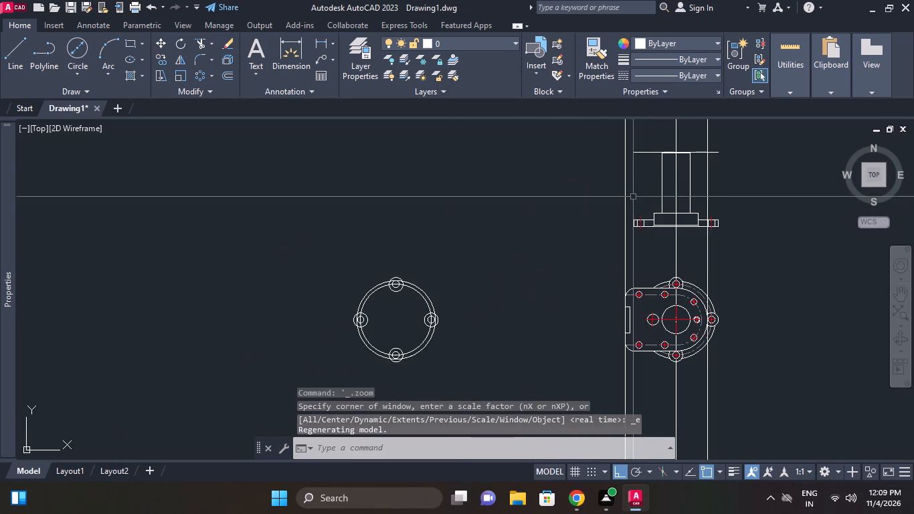
scroll(723, 172, up, 1)
middle_drag(723, 172, 701, 183)
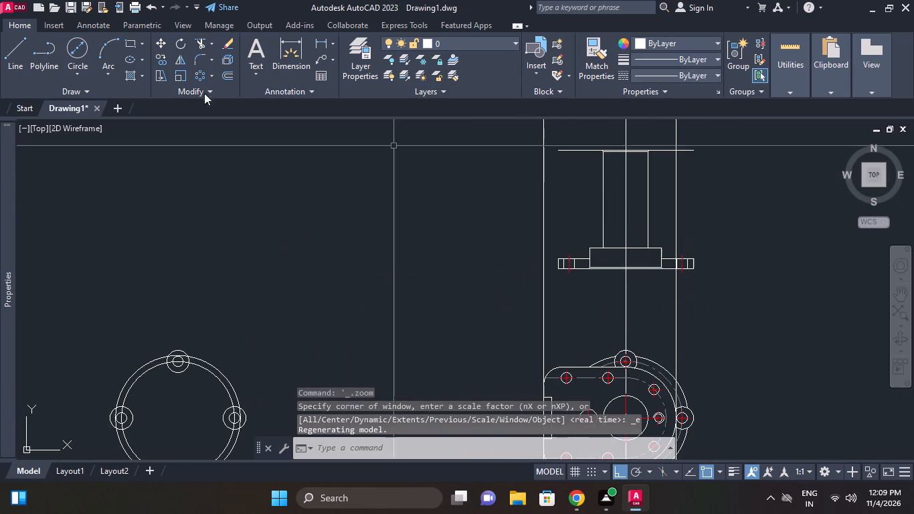
Trim the front view's top line at the right construction line and extend it to the left construction line.
click(204, 43)
right_click(266, 203)
click(331, 217)
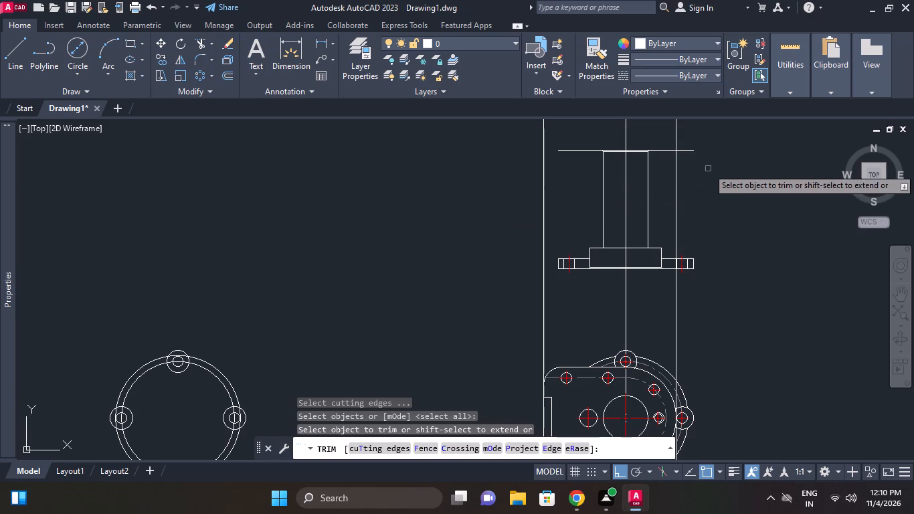
click(680, 149)
shift+click(574, 153)
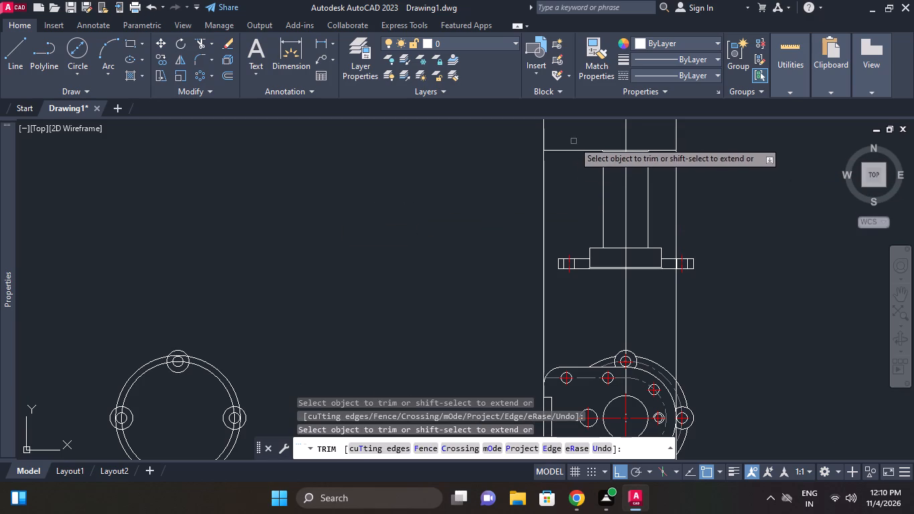
right_click(782, 182)
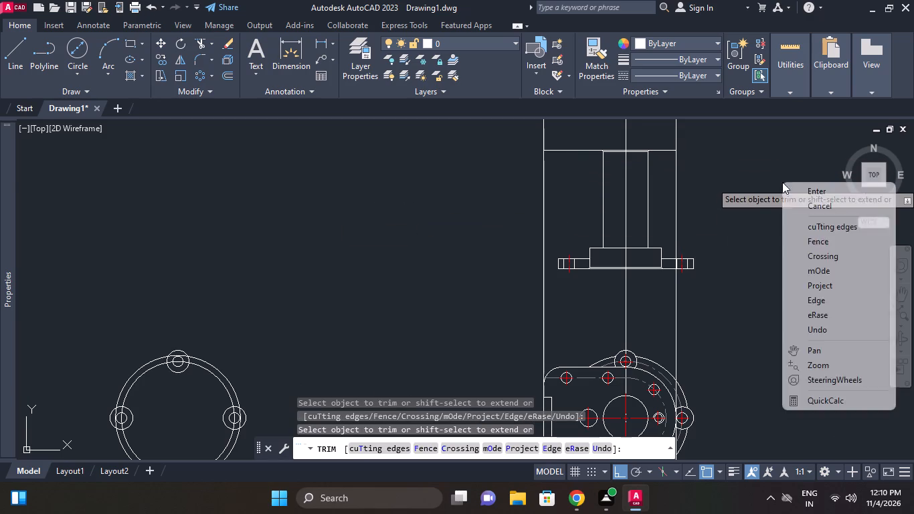
click(808, 191)
Check the adjusted top line of the front view against the notched flange in the plan.
middle_drag(701, 227, 688, 199)
middle_click(684, 212)
scroll(684, 212, down, 1)
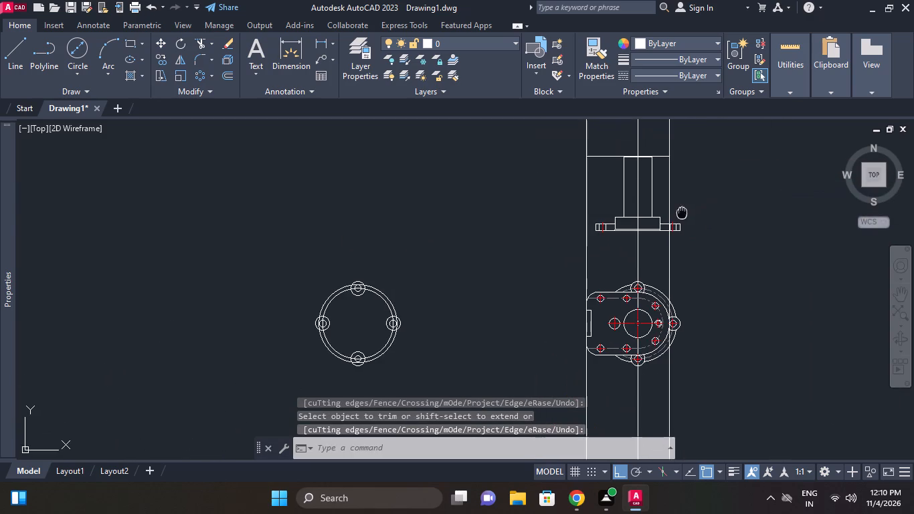
middle_drag(678, 207, 676, 213)
scroll(676, 207, up, 1)
middle_drag(676, 207, 674, 228)
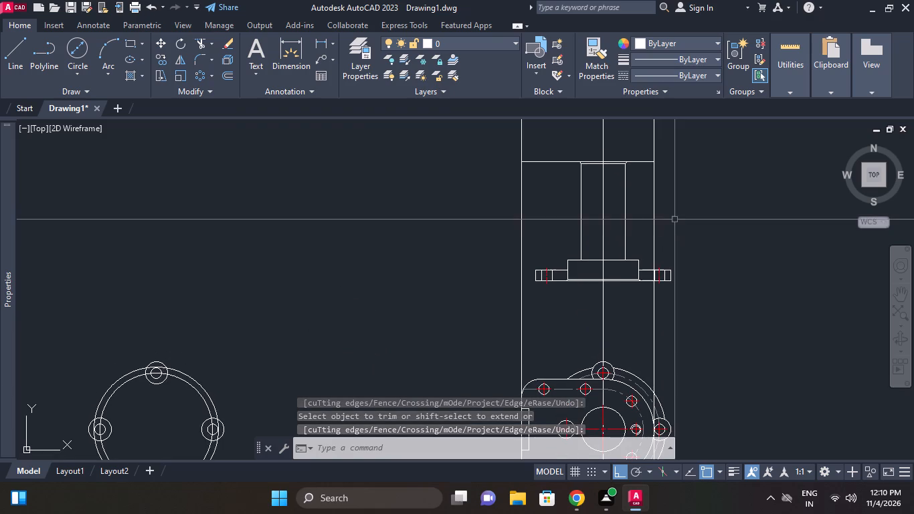
middle_drag(674, 219, 673, 226)
scroll(674, 219, down, 1)
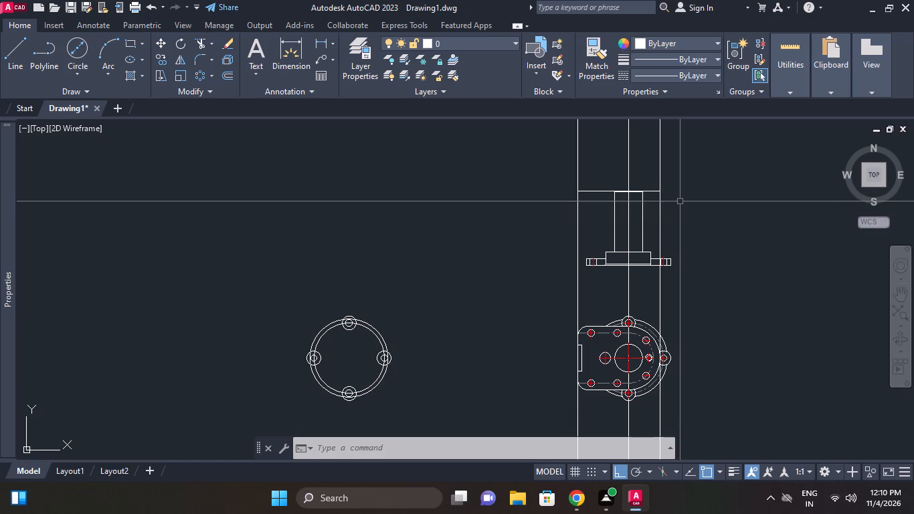
scroll(683, 267, up, 2)
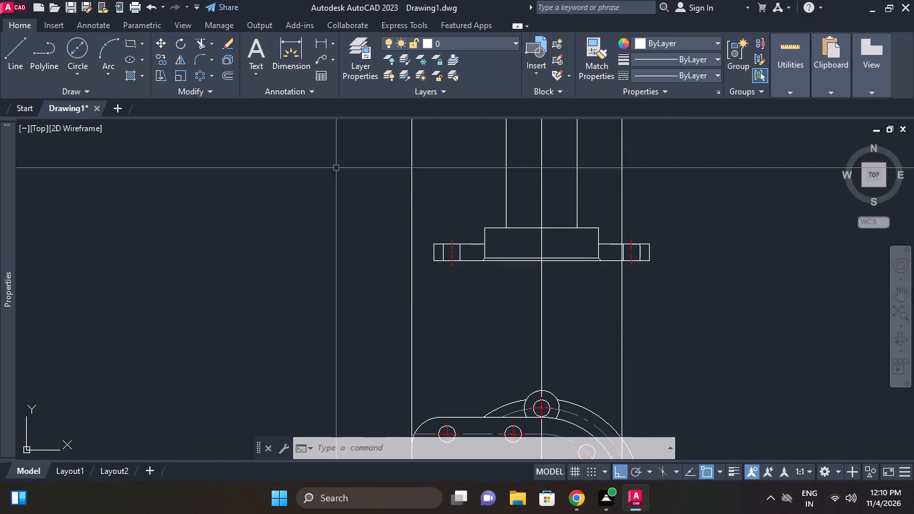
scroll(494, 244, down, 2)
Erase the two vertical construction lines projected from the notched flange's outer edges, keeping the centreline.
middle_drag(521, 250, 517, 262)
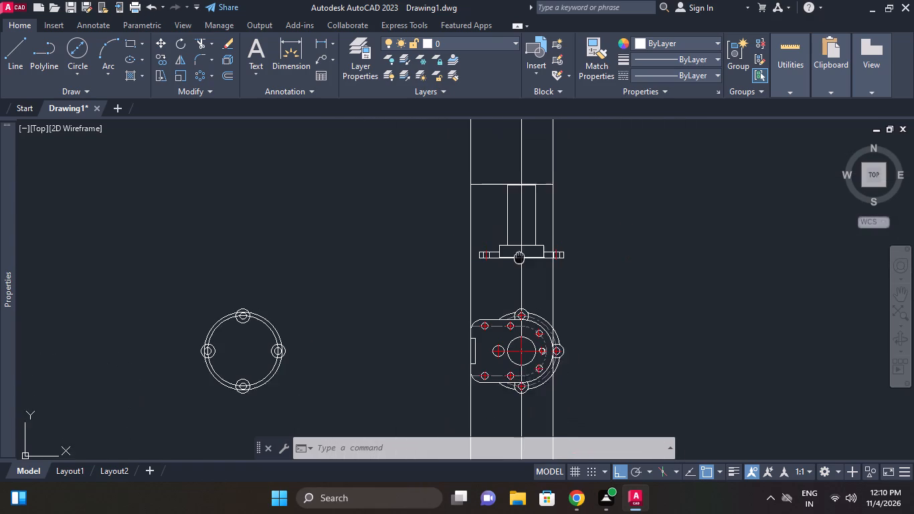
middle_drag(517, 262, 517, 264)
click(483, 222)
click(434, 211)
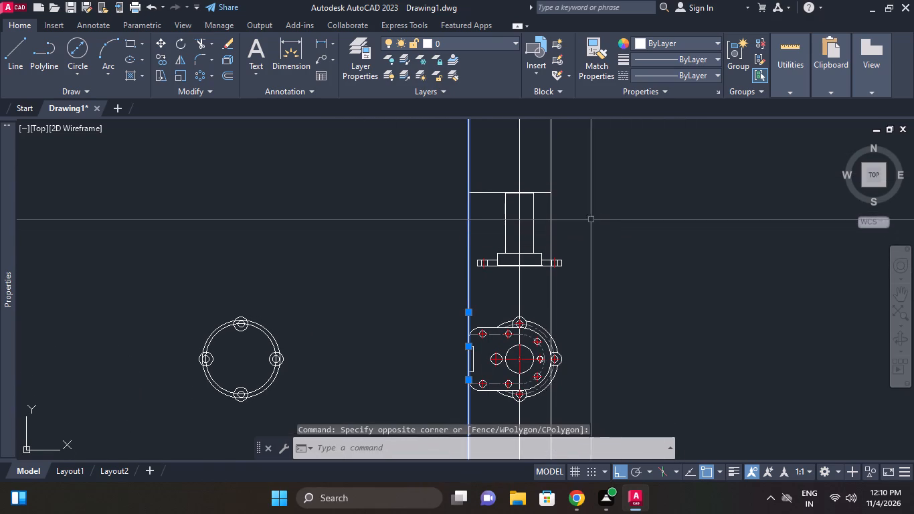
click(551, 200)
right_click(603, 181)
click(646, 234)
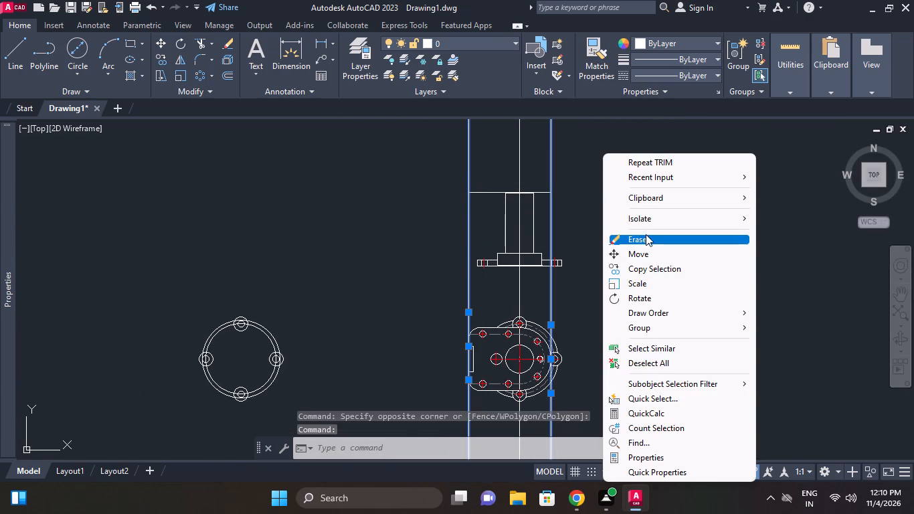
Draw a horizontal construction line through the bottom edge of the front view's base flange.
right_click(161, 138)
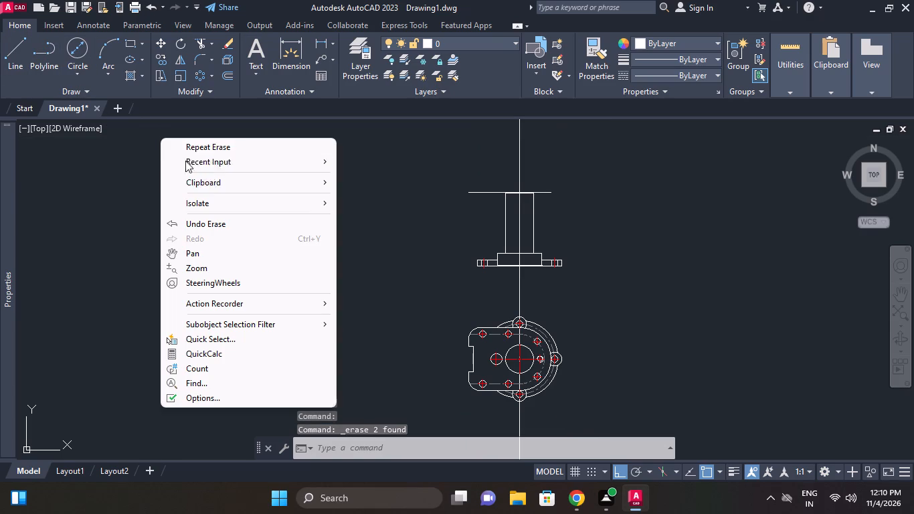
click(222, 167)
click(385, 203)
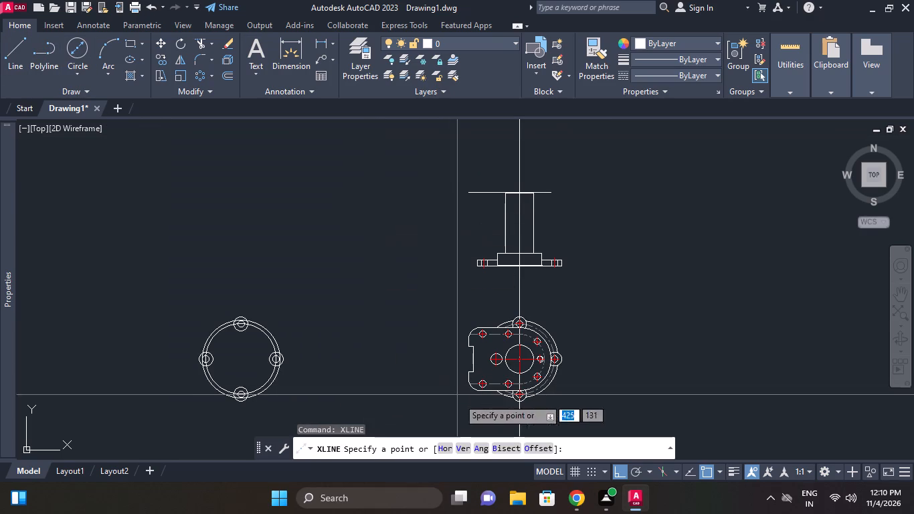
click(449, 444)
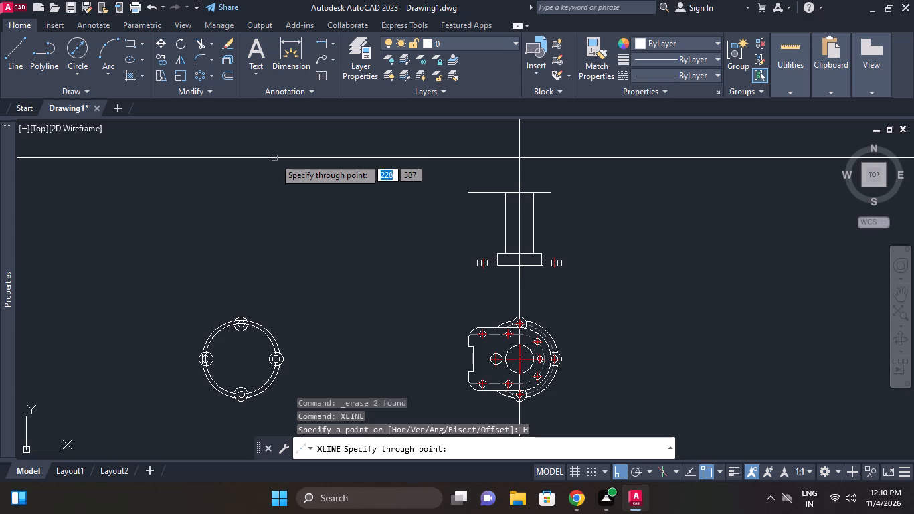
scroll(557, 282, up, 4)
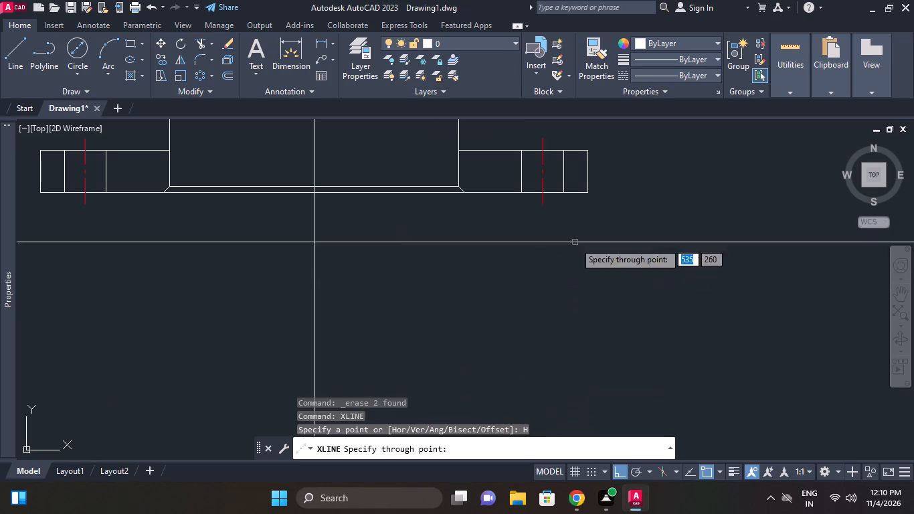
click(585, 189)
right_click(641, 177)
Offset the horizontal construction line at the base flange's bottom edge 20 upward.
scroll(579, 179, down, 2)
middle_drag(573, 204, 563, 252)
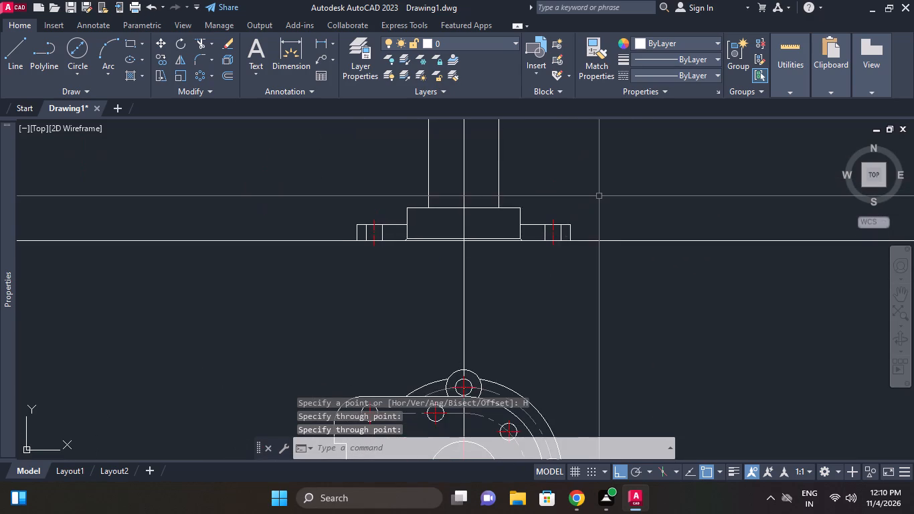
middle_drag(599, 196, 571, 256)
scroll(599, 196, down, 1)
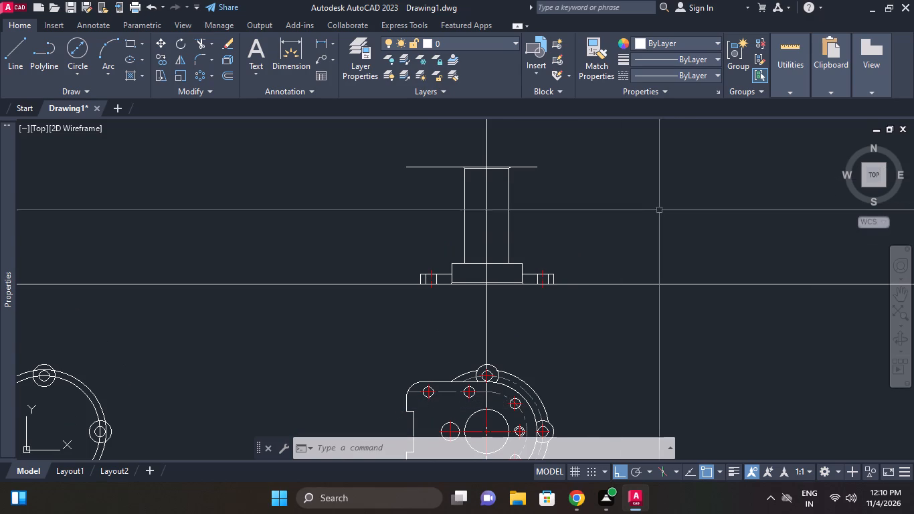
click(230, 74)
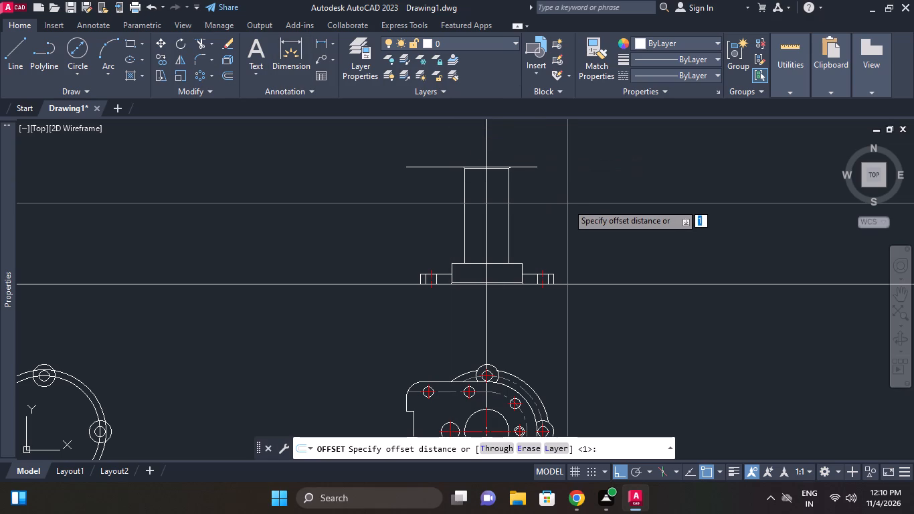
text(20)
key(Return)
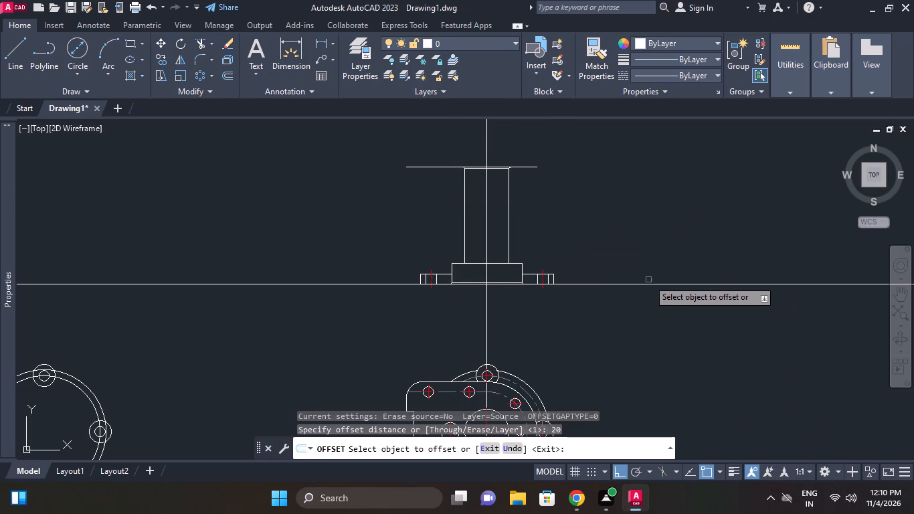
click(648, 284)
click(648, 259)
right_click(575, 206)
click(593, 211)
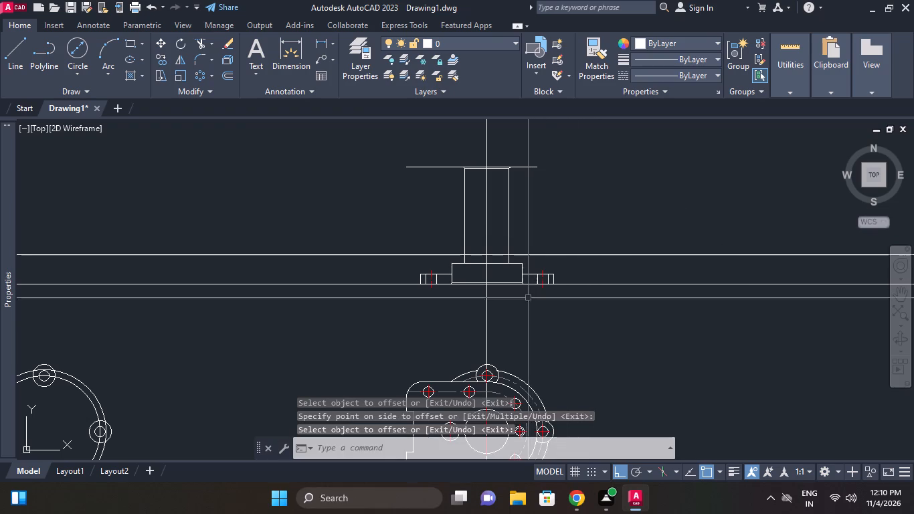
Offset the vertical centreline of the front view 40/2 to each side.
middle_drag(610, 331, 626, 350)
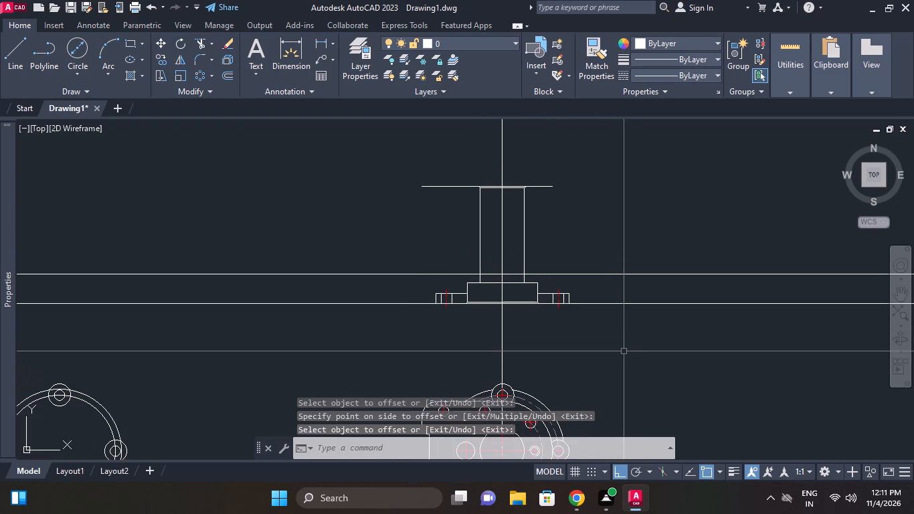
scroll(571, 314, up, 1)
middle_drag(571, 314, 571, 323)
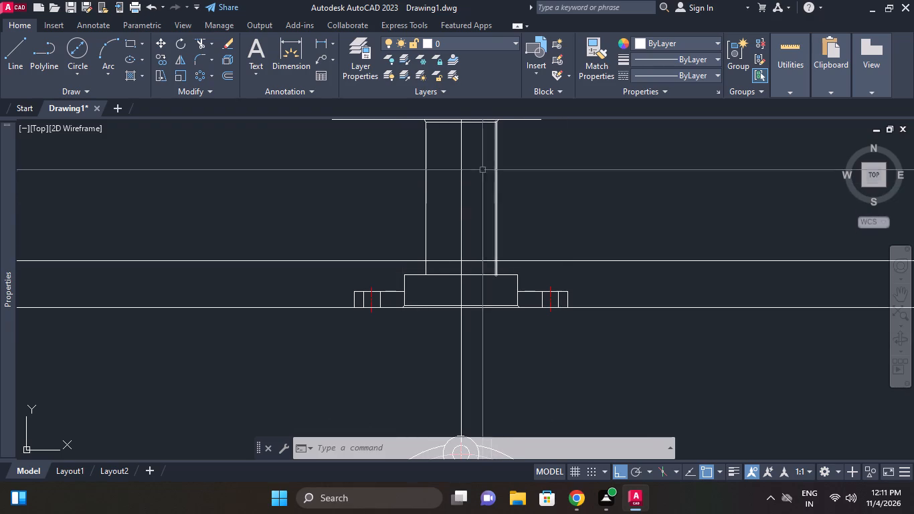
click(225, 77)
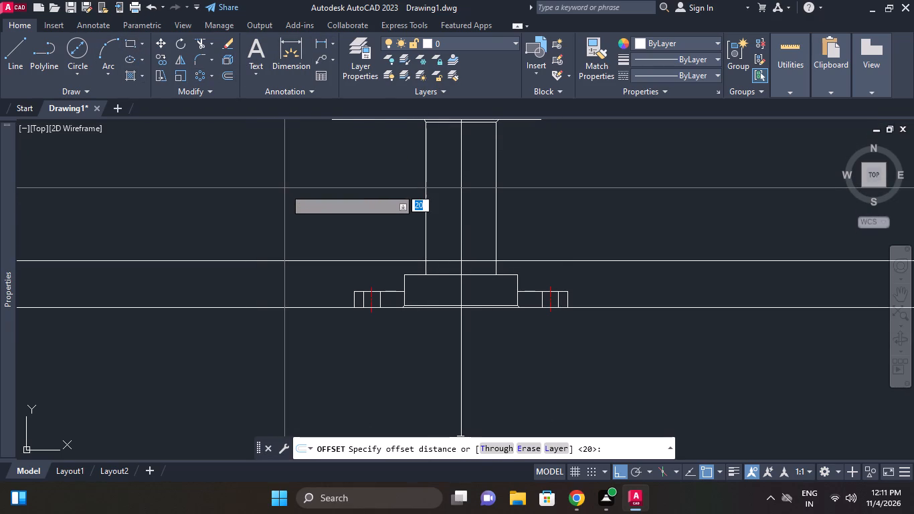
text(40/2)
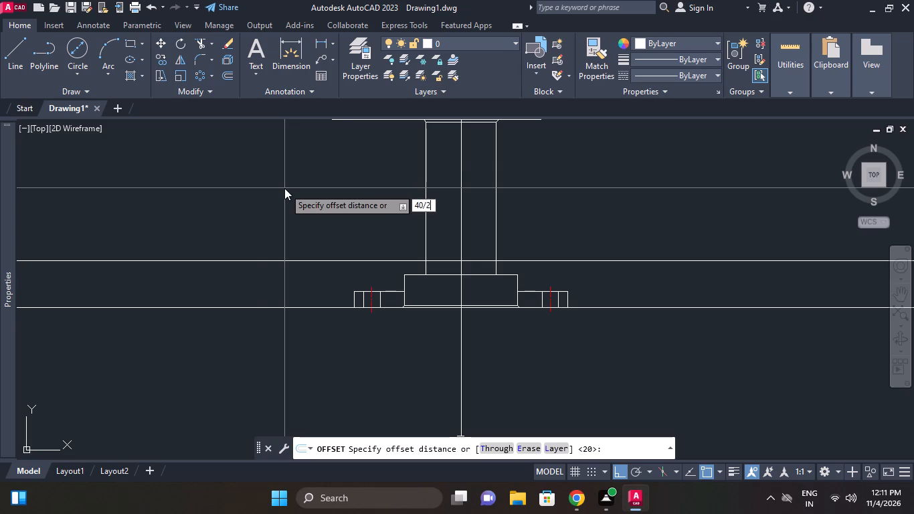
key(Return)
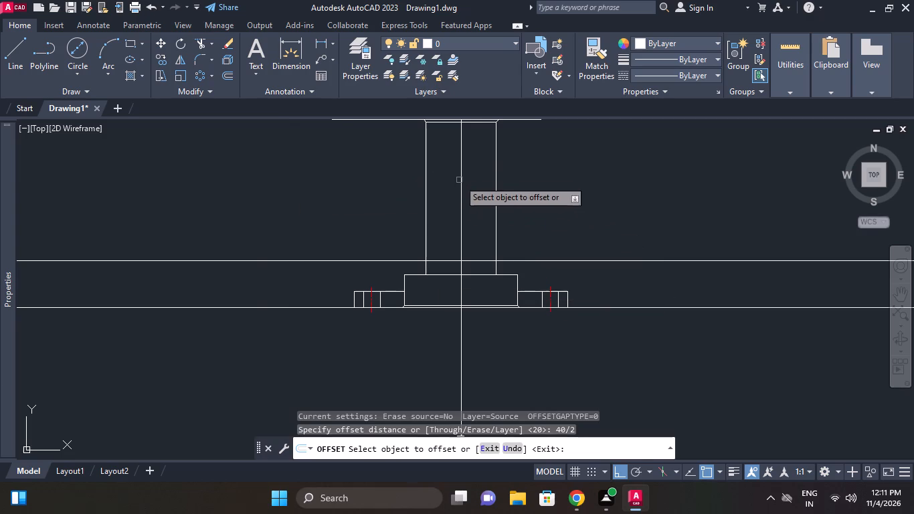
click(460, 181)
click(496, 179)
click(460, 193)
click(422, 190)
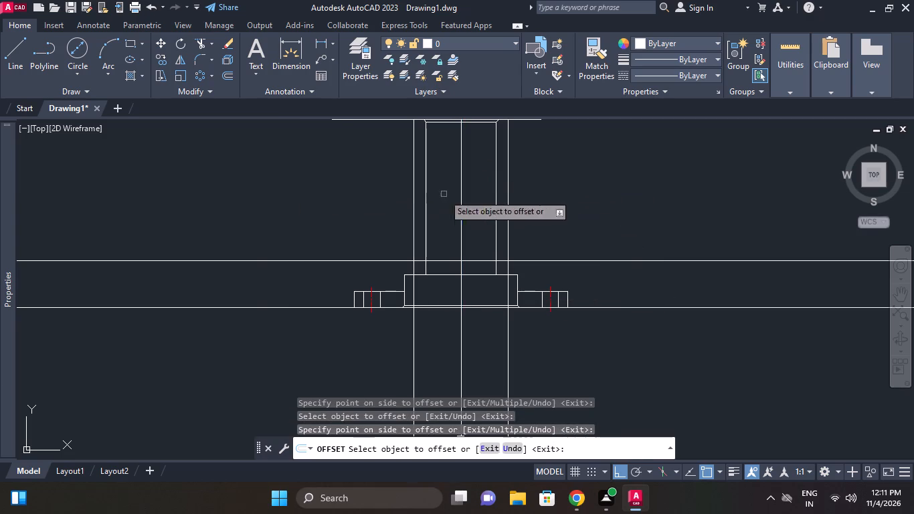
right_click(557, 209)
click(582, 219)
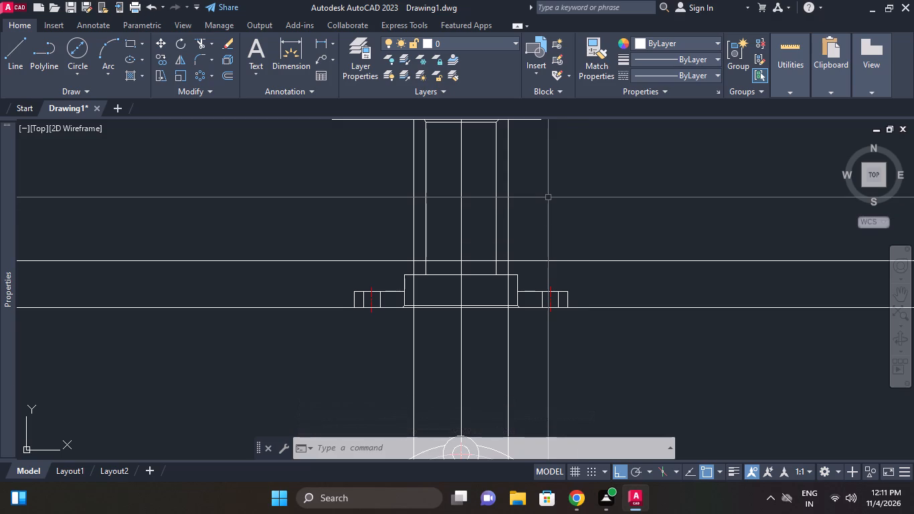
Erase the upper horizontal construction line just above the front view's base flange.
scroll(555, 282, up, 1)
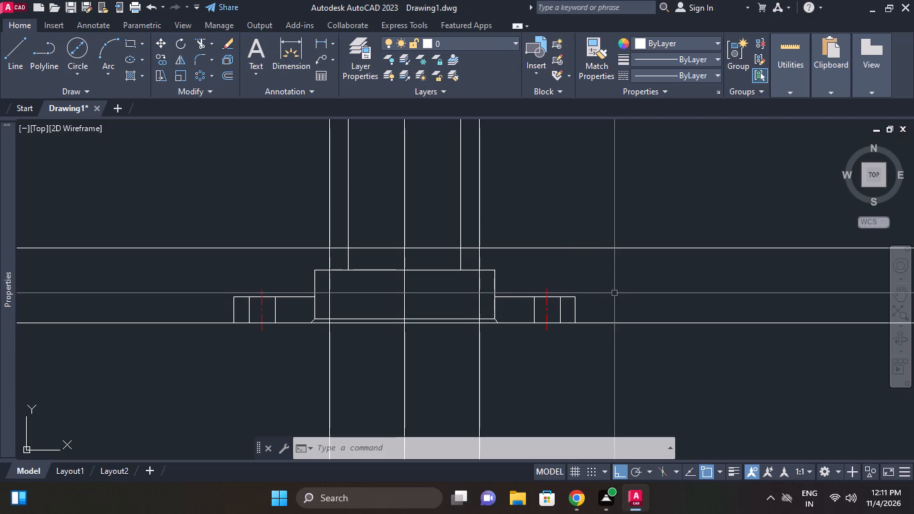
click(536, 244)
click(523, 251)
right_click(546, 203)
click(577, 221)
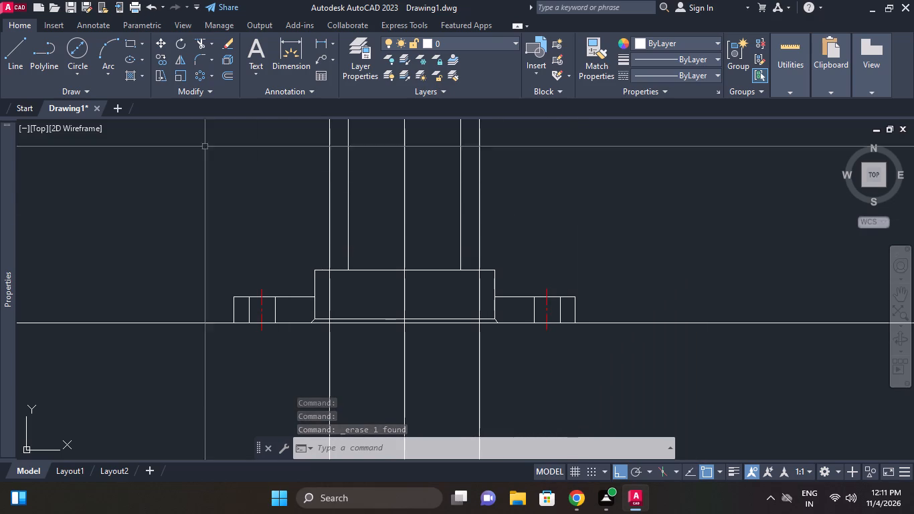
Offset the vertical centreline of the front view 30 to each side.
click(223, 80)
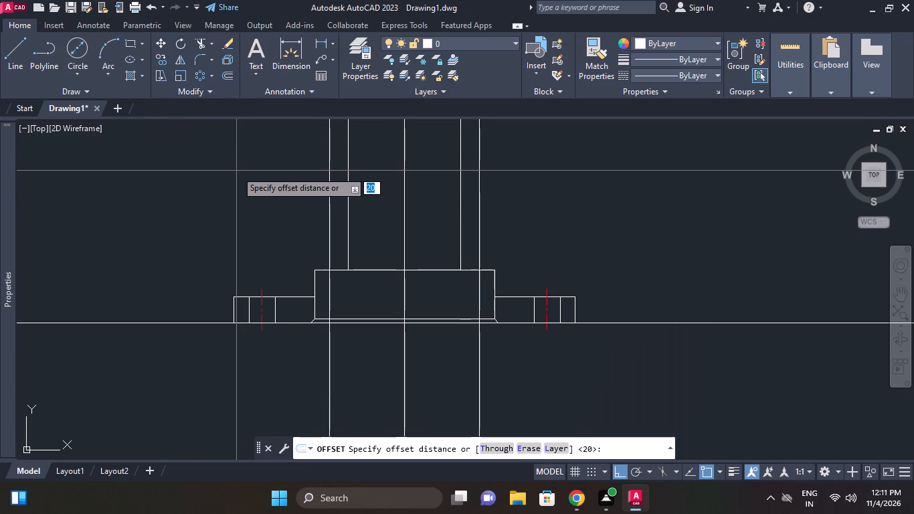
text(30)
key(Return)
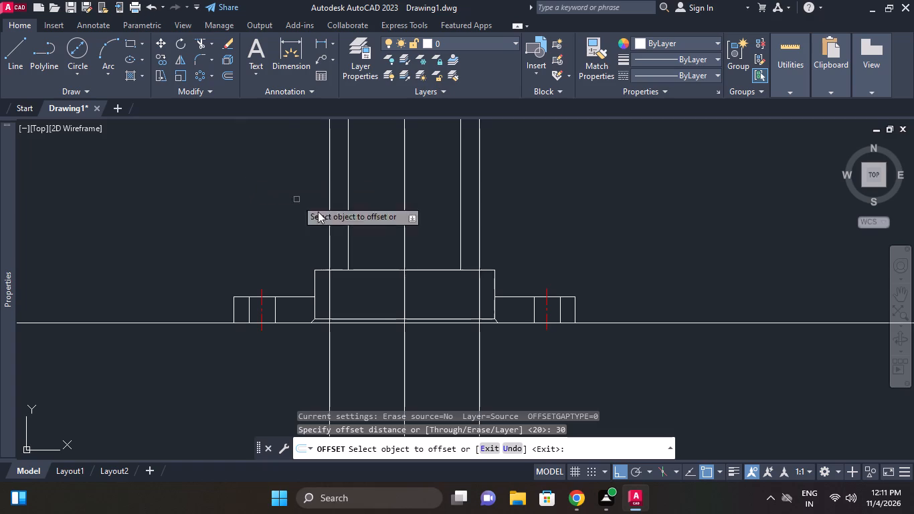
click(405, 212)
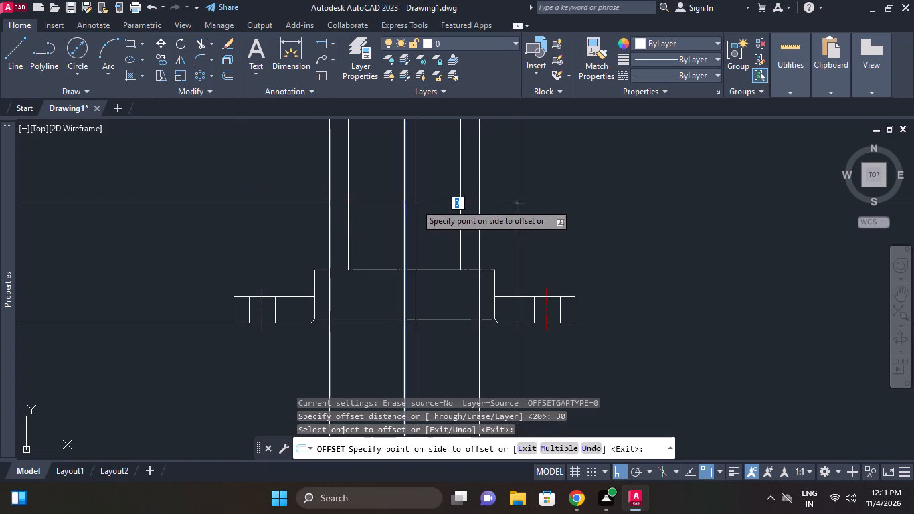
click(450, 188)
click(404, 209)
click(369, 184)
right_click(589, 224)
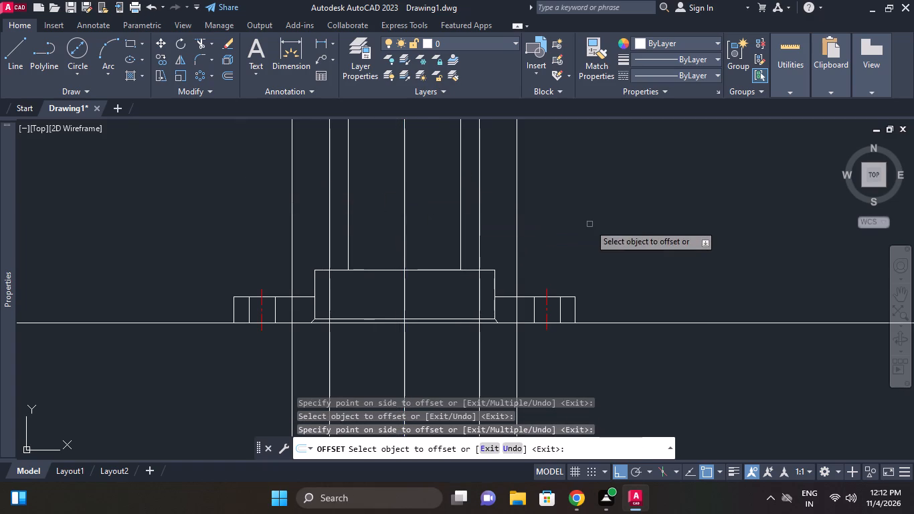
click(603, 232)
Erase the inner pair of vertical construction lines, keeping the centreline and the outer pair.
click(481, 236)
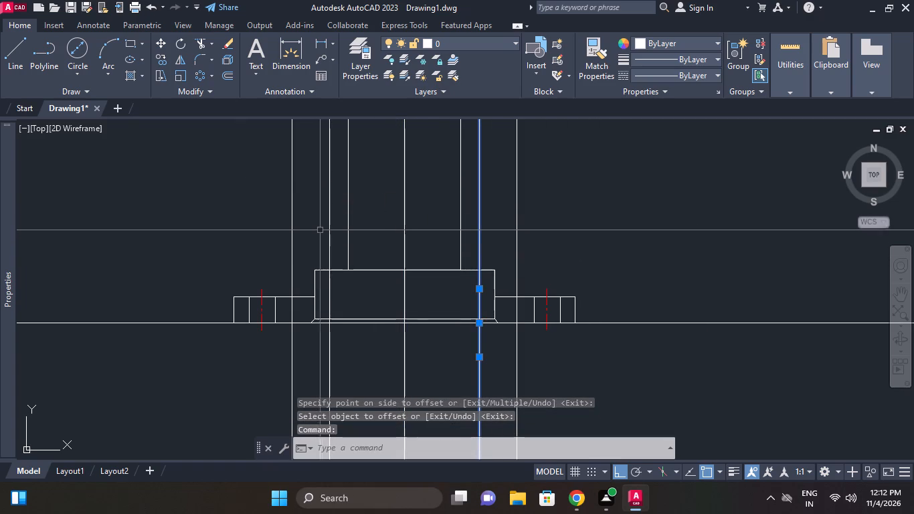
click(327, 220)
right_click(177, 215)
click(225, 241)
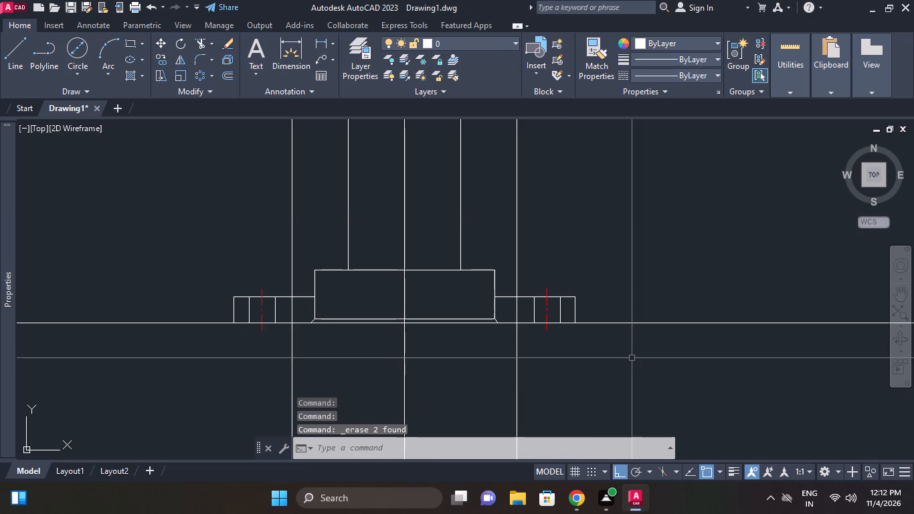
Offset the horizontal construction line at the base flange's bottom edge 20 upward.
click(224, 70)
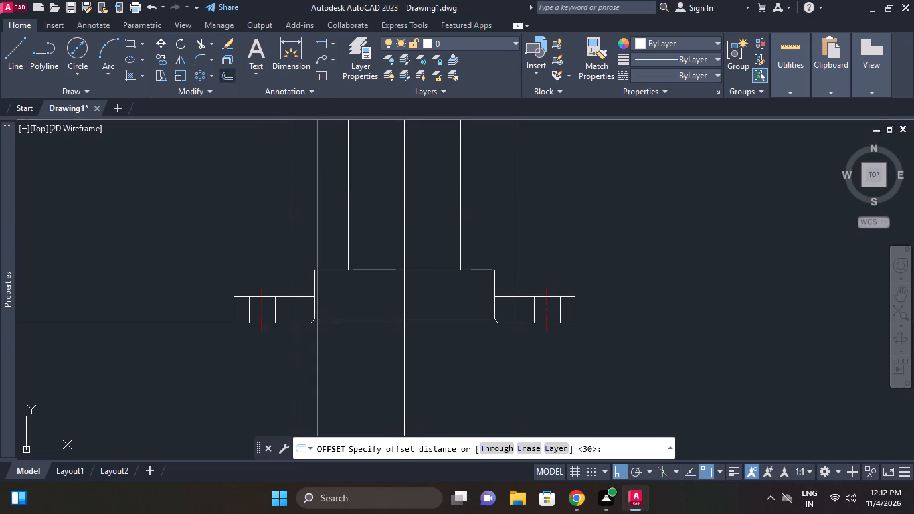
text(20)
key(Return)
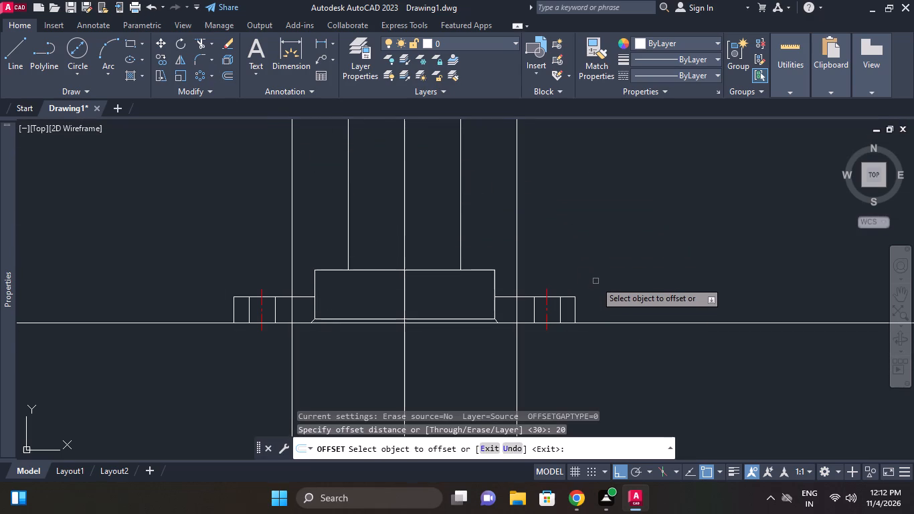
click(629, 325)
click(629, 286)
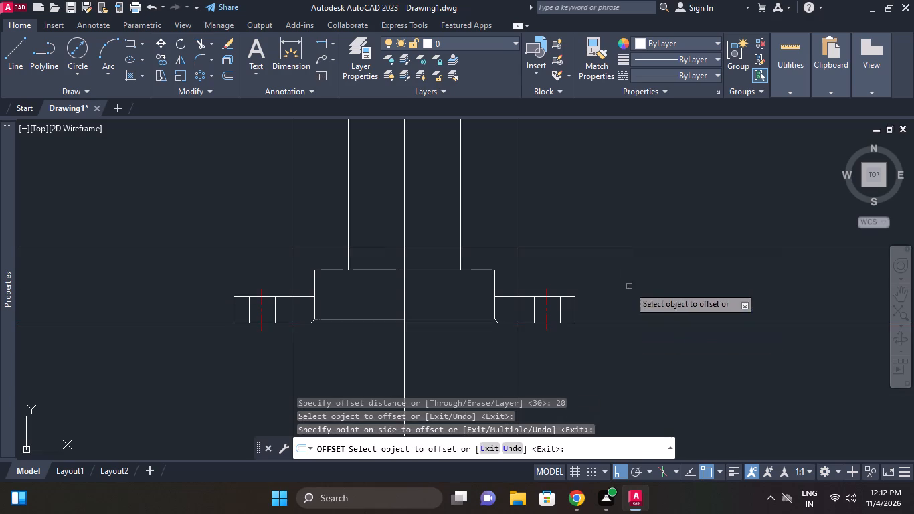
right_click(615, 226)
click(637, 232)
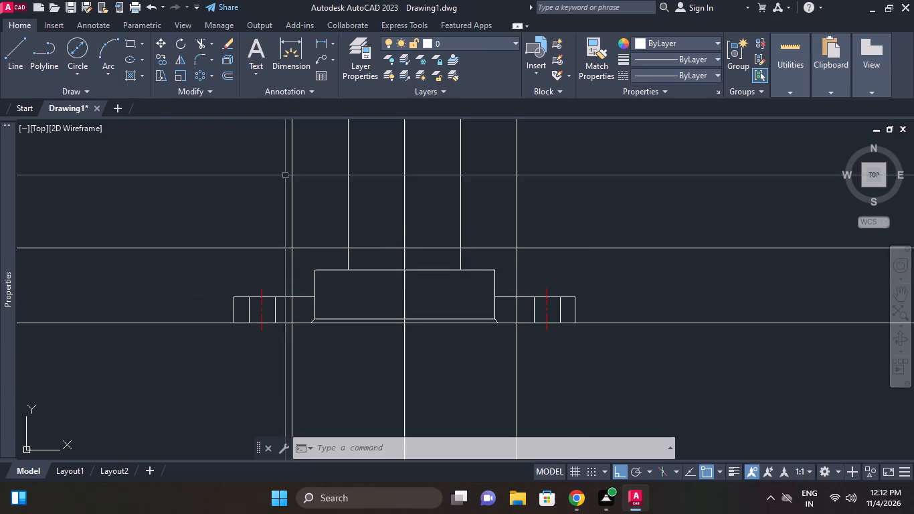
Add linear dimensions for the spacing between the outer vertical construction lines and between the two horizontal construction lines.
click(318, 45)
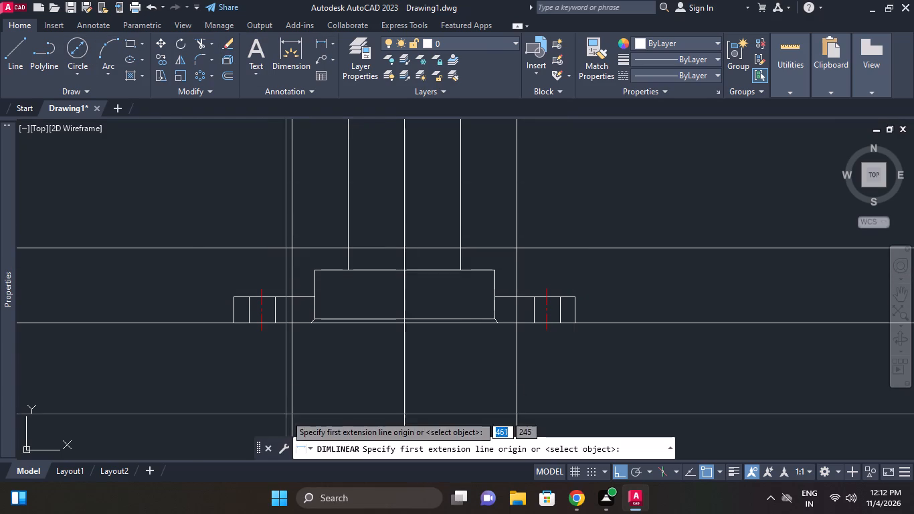
click(290, 375)
click(516, 380)
click(506, 410)
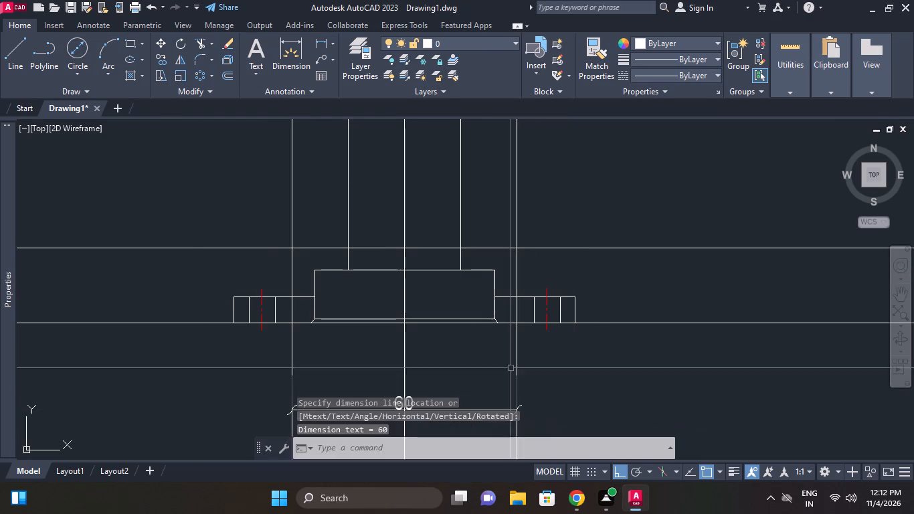
right_click(555, 352)
click(630, 96)
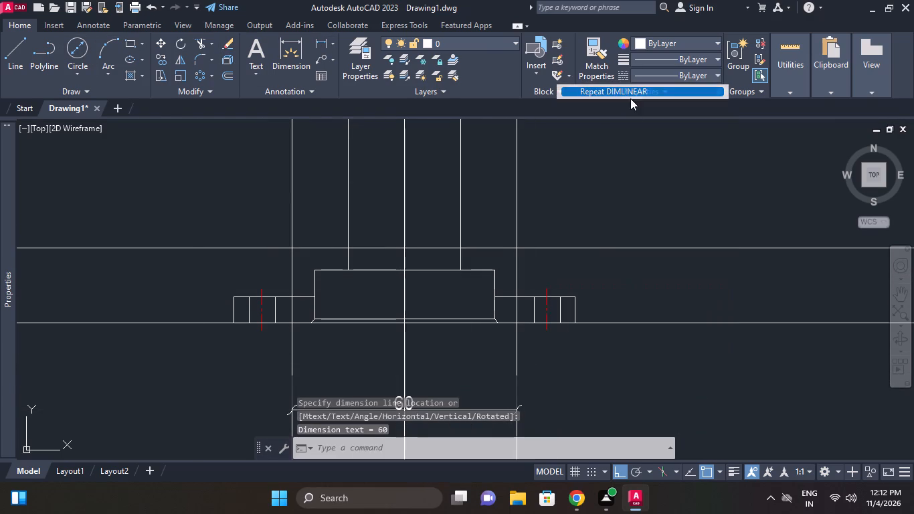
click(638, 321)
click(641, 248)
click(658, 270)
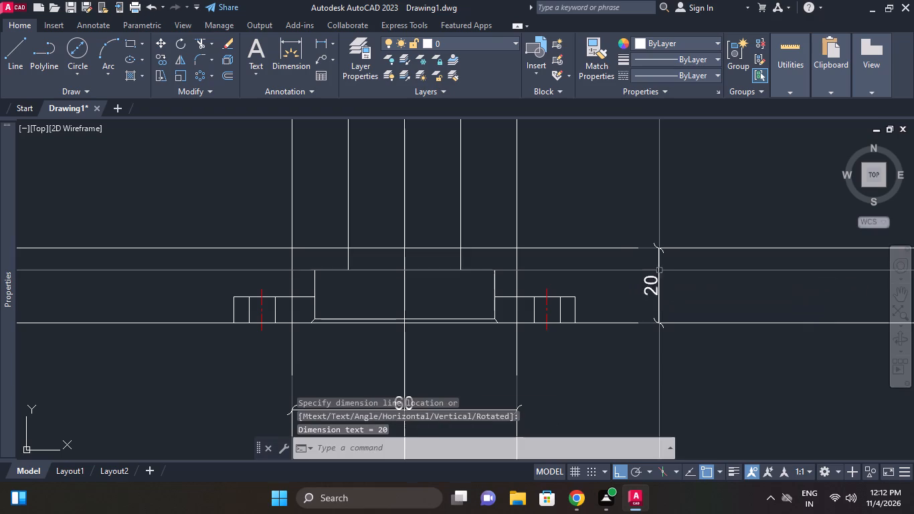
right_click(664, 232)
click(604, 195)
click(575, 198)
Offset the vertical centreline 20 to each side, between the front view's outer vertical construction lines.
scroll(576, 199, down, 3)
middle_drag(576, 203, 557, 220)
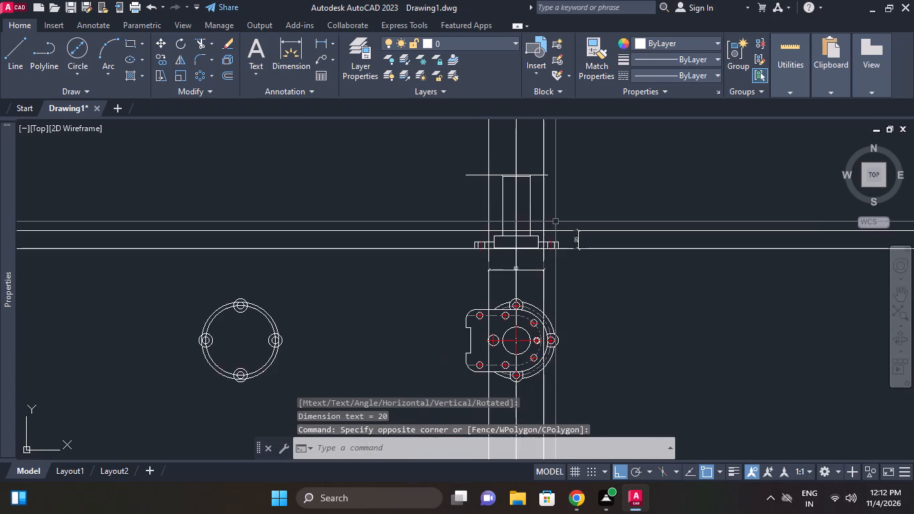
middle_drag(534, 287, 527, 300)
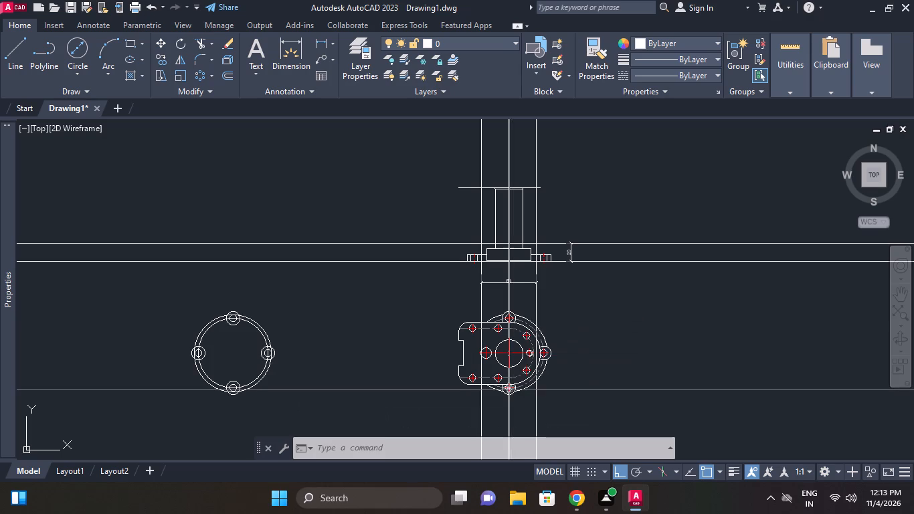
scroll(523, 394, up, 1)
scroll(642, 197, up, 1)
middle_drag(642, 197, 628, 308)
scroll(456, 261, up, 1)
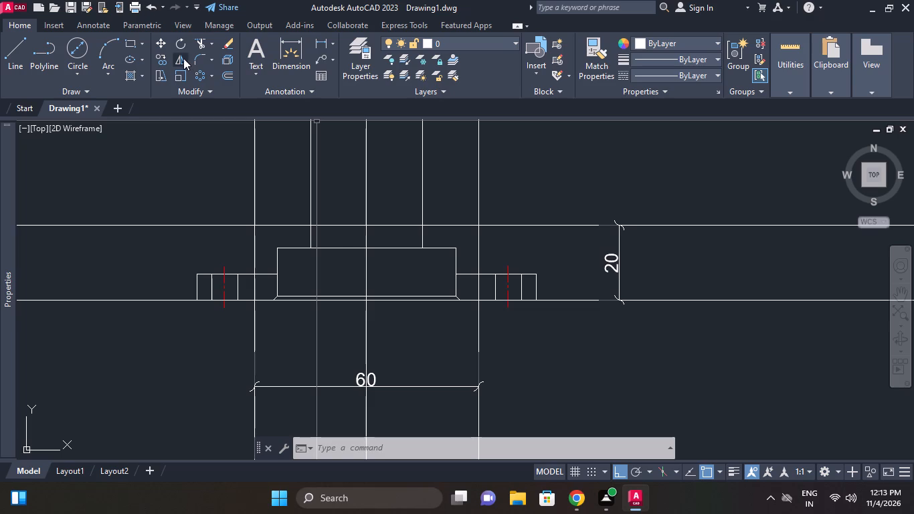
click(227, 76)
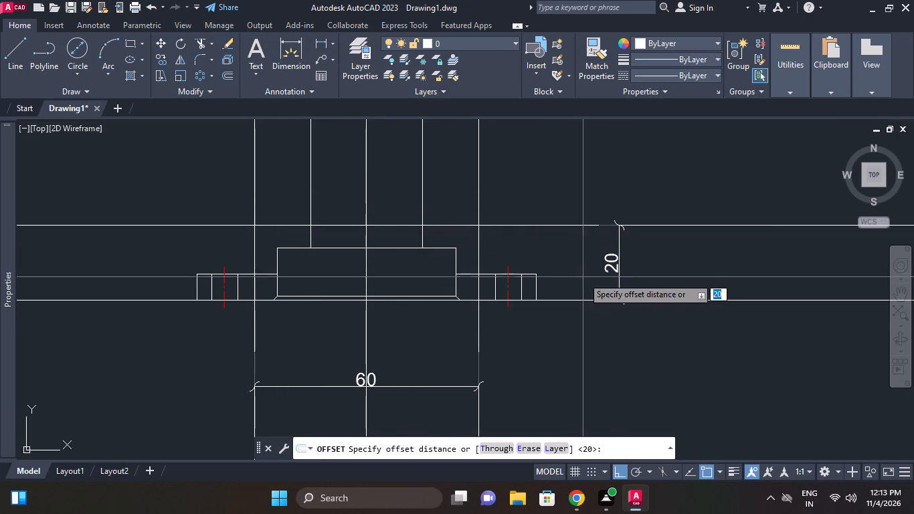
right_click(567, 177)
click(618, 187)
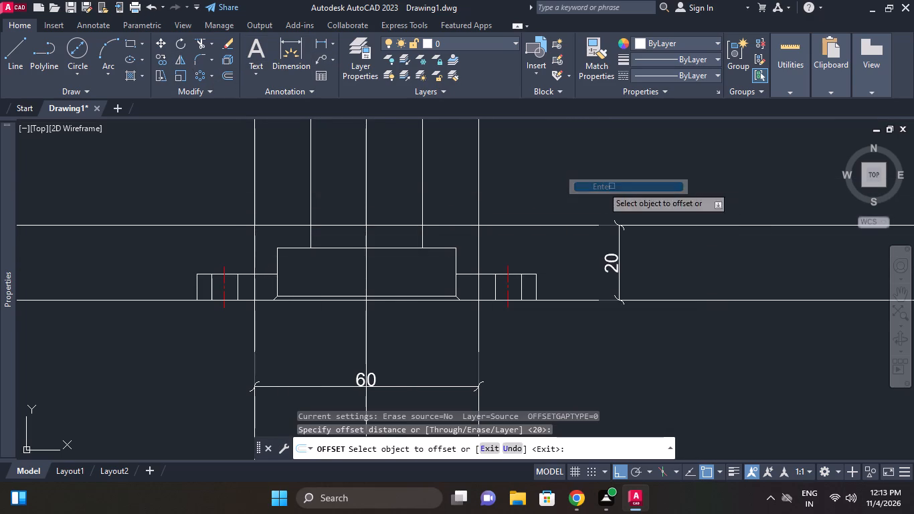
click(363, 178)
click(366, 183)
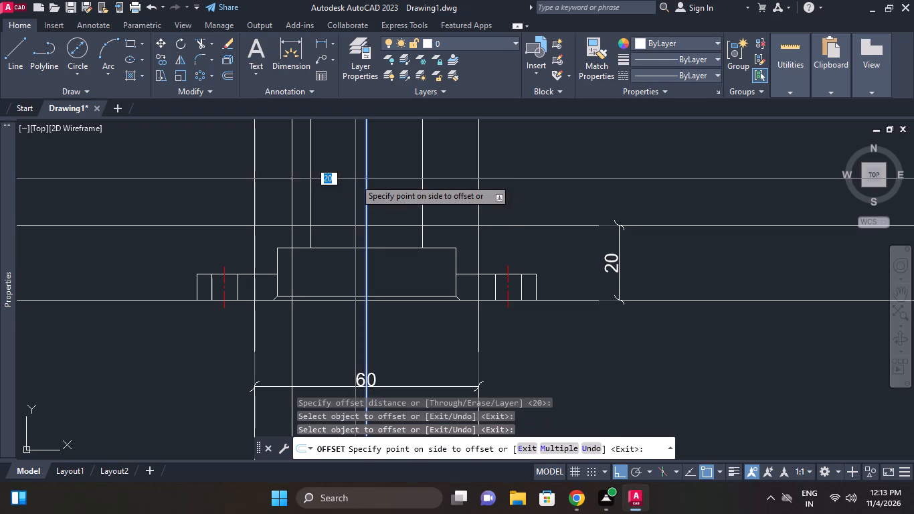
click(355, 179)
click(367, 183)
click(485, 180)
right_click(553, 179)
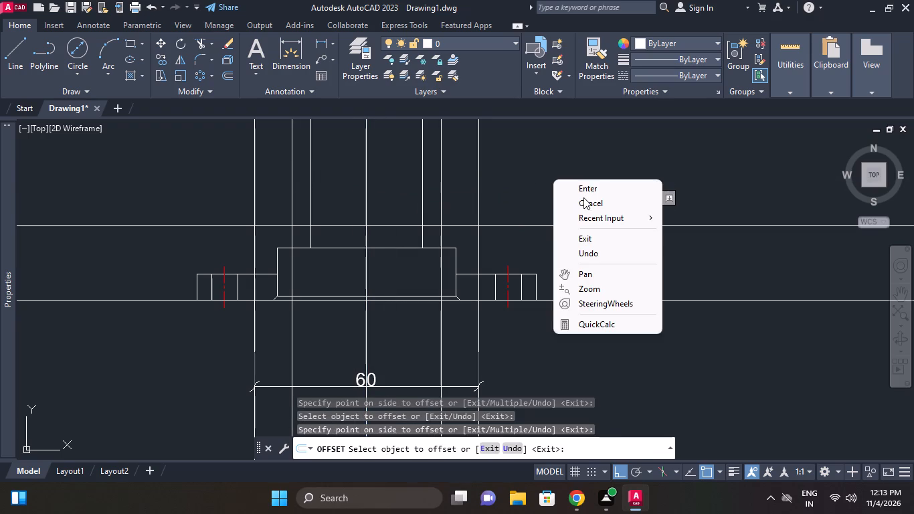
click(587, 182)
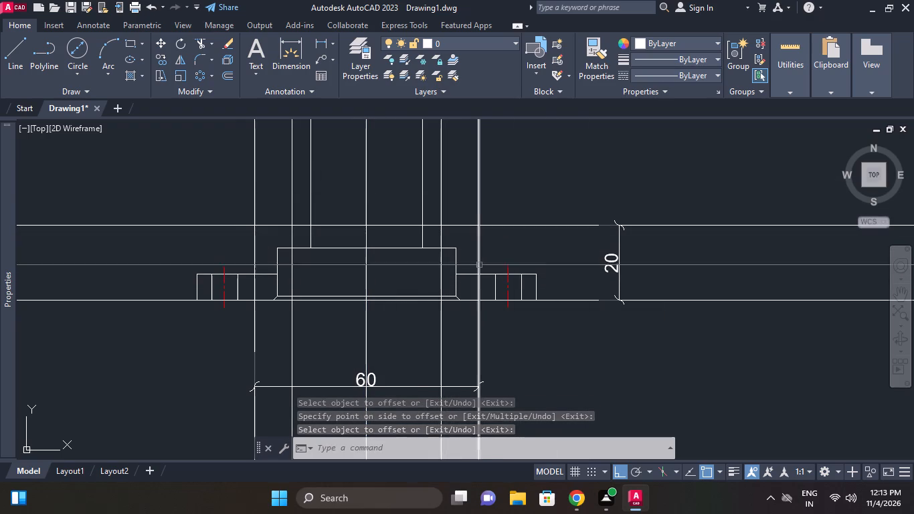
Open the list of recently used commands.
right_click(525, 181)
click(561, 209)
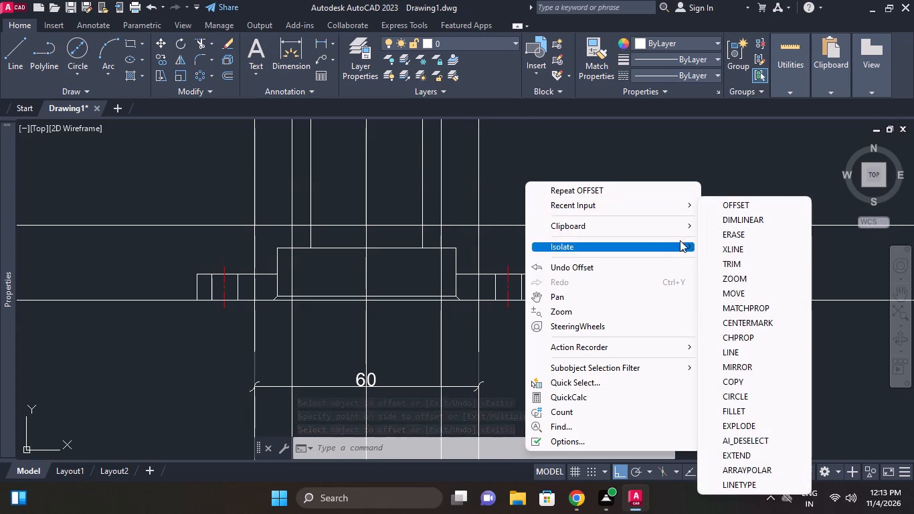
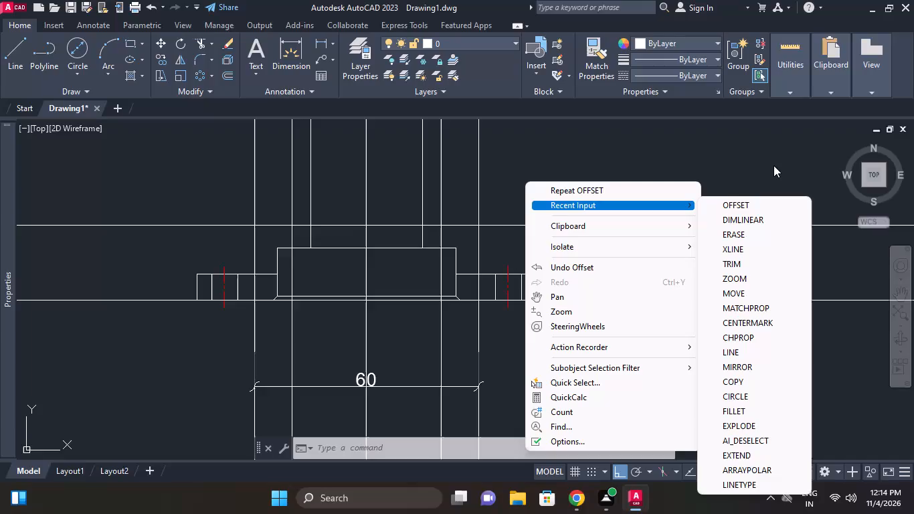
Trim the right-hand construction lines and the base flange's top edge to form the stepped outer profile above the flange.
click(729, 266)
right_click(610, 161)
click(639, 173)
scroll(476, 224, up, 1)
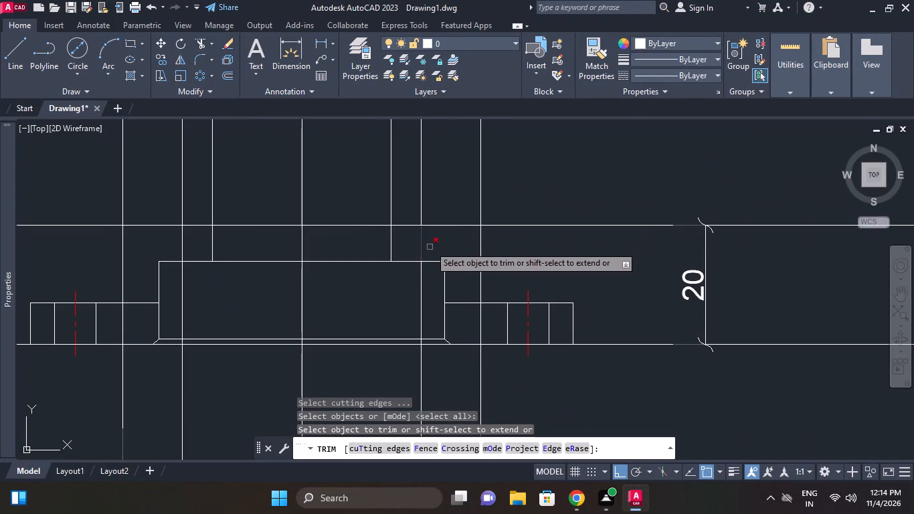
click(421, 238)
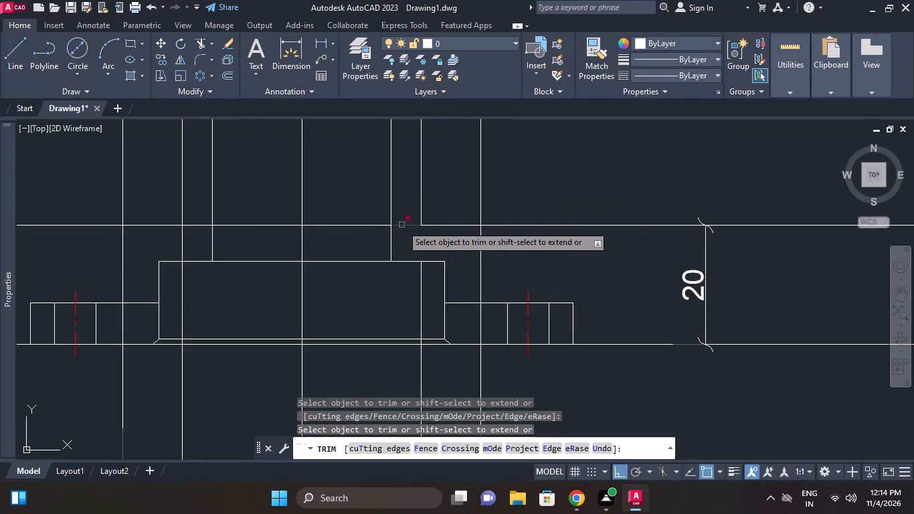
click(401, 225)
click(483, 209)
click(479, 201)
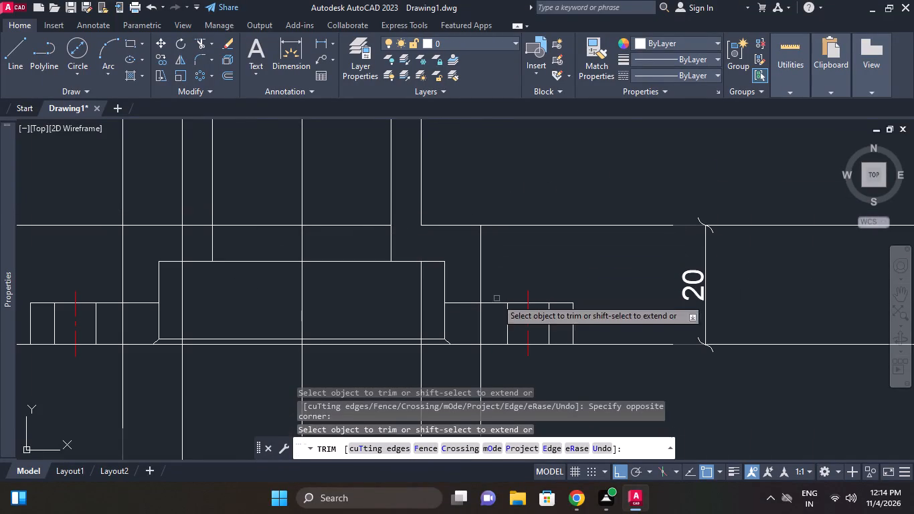
click(478, 318)
click(513, 224)
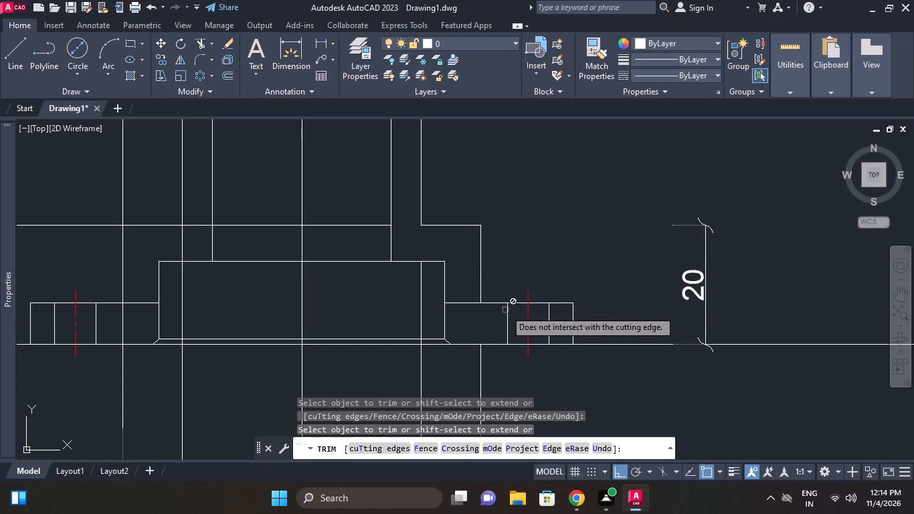
middle_drag(566, 301, 579, 288)
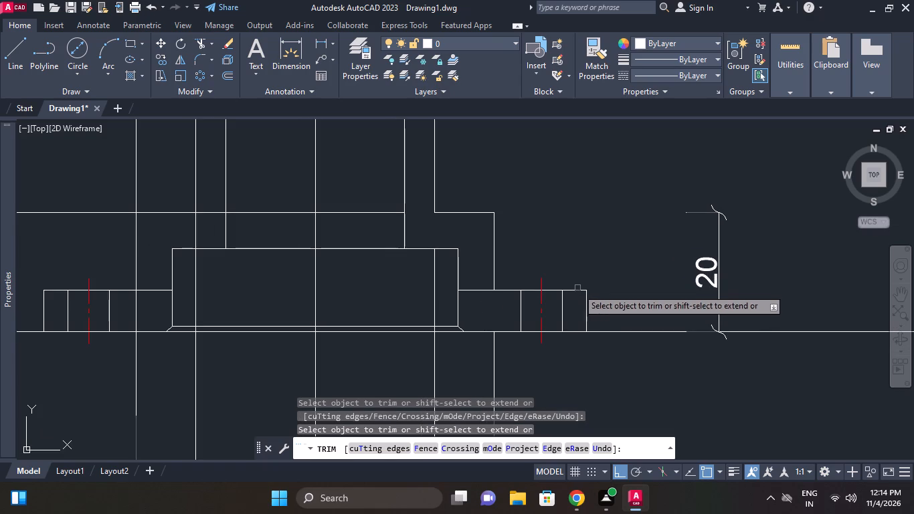
click(470, 292)
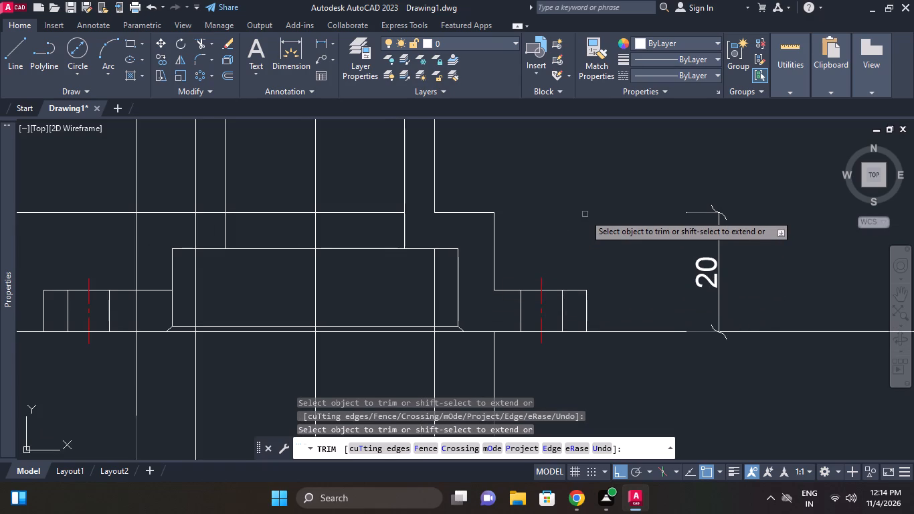
middle_drag(447, 209, 451, 247)
middle_drag(490, 210, 498, 250)
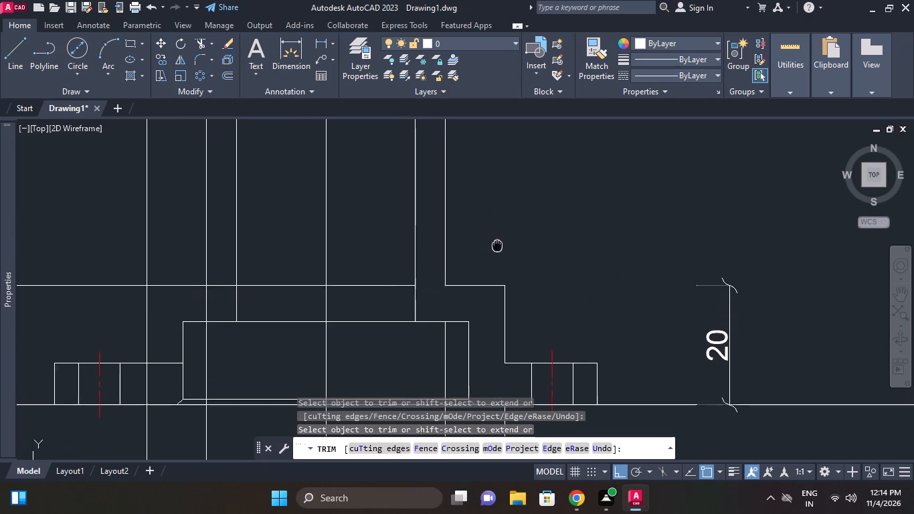
middle_drag(498, 250, 498, 246)
scroll(498, 232, down, 1)
middle_drag(498, 238, 498, 273)
scroll(508, 207, down, 1)
middle_drag(508, 207, 508, 234)
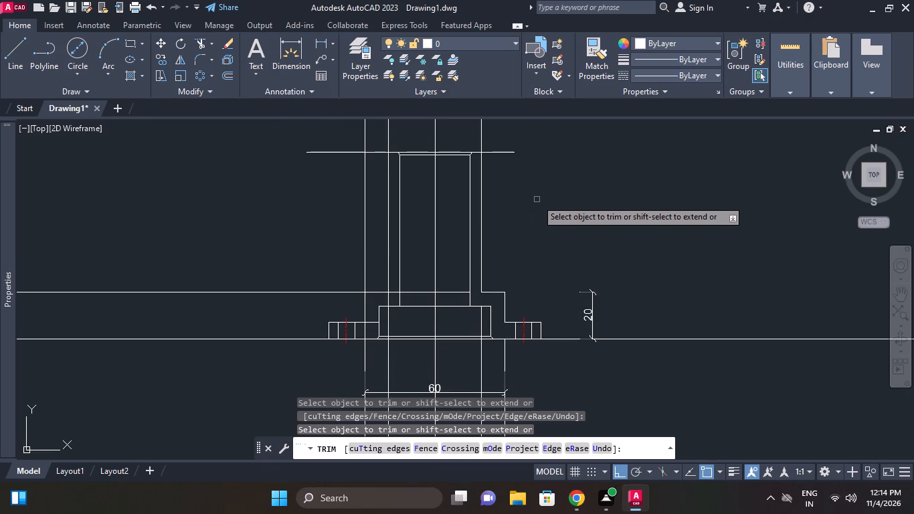
right_click(537, 199)
click(559, 202)
Stretch the upper extension line origin of the vertical 20 dimension to the top corner of the trimmed right-hand step.
middle_drag(525, 242, 549, 145)
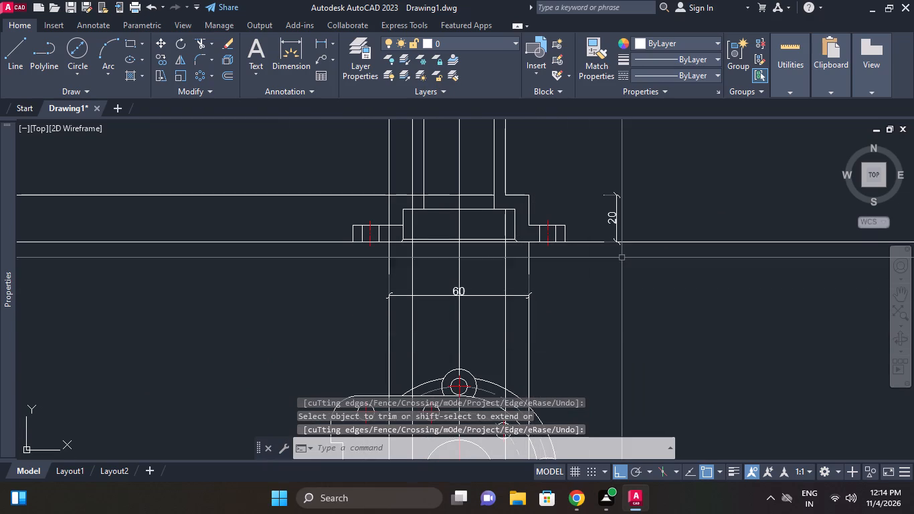
middle_drag(622, 252, 621, 313)
middle_drag(600, 225, 602, 266)
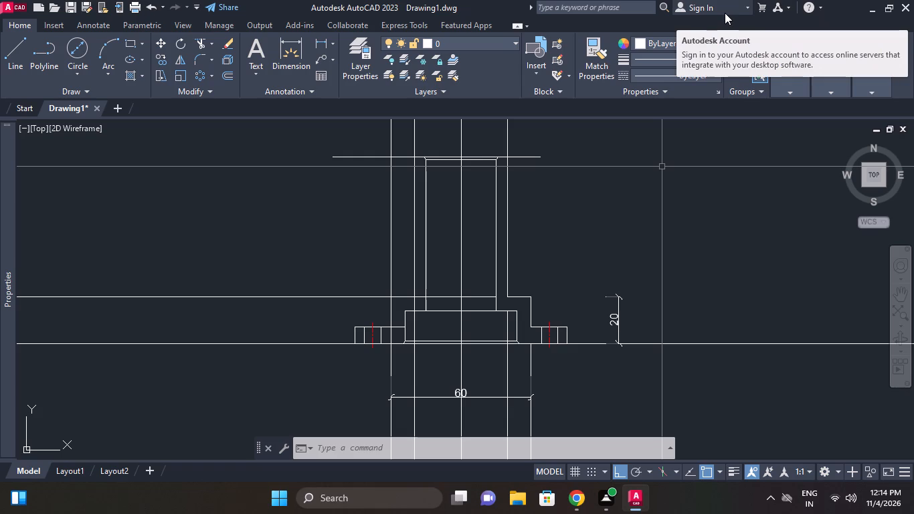
click(604, 304)
click(604, 284)
click(607, 301)
click(606, 292)
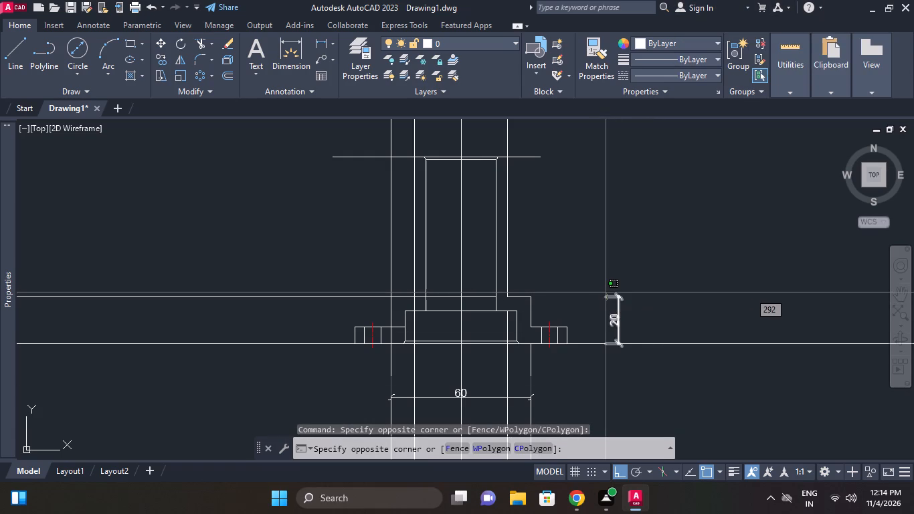
click(606, 299)
click(534, 298)
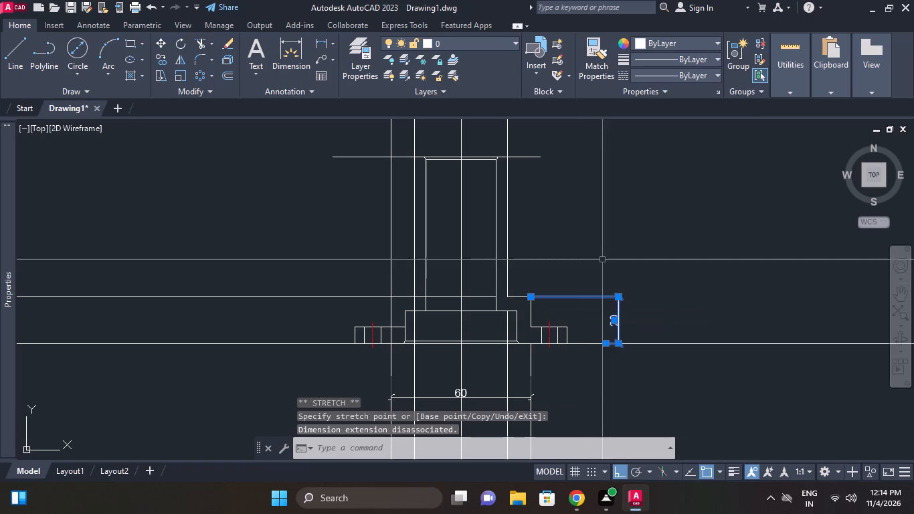
right_click(602, 260)
click(681, 359)
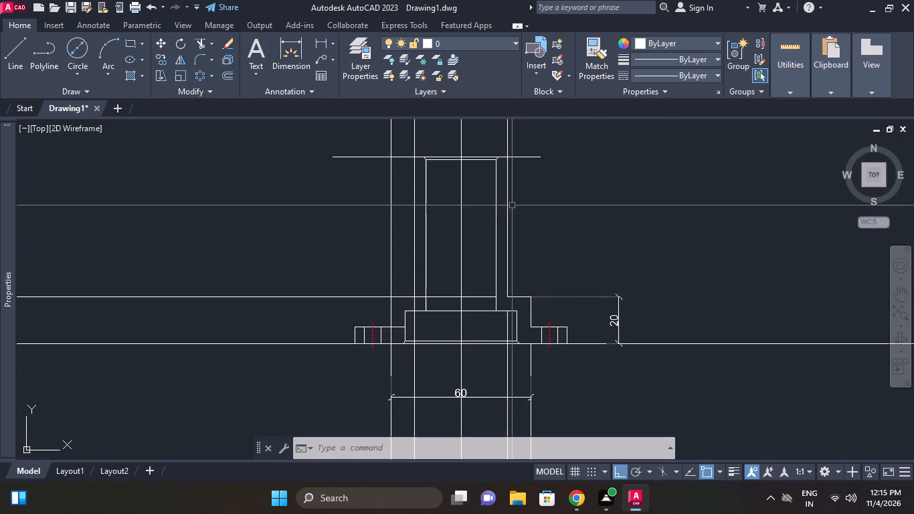
Draw a vertical line 8 long downward from the right end of the front view's top horizontal line.
middle_drag(512, 205, 519, 288)
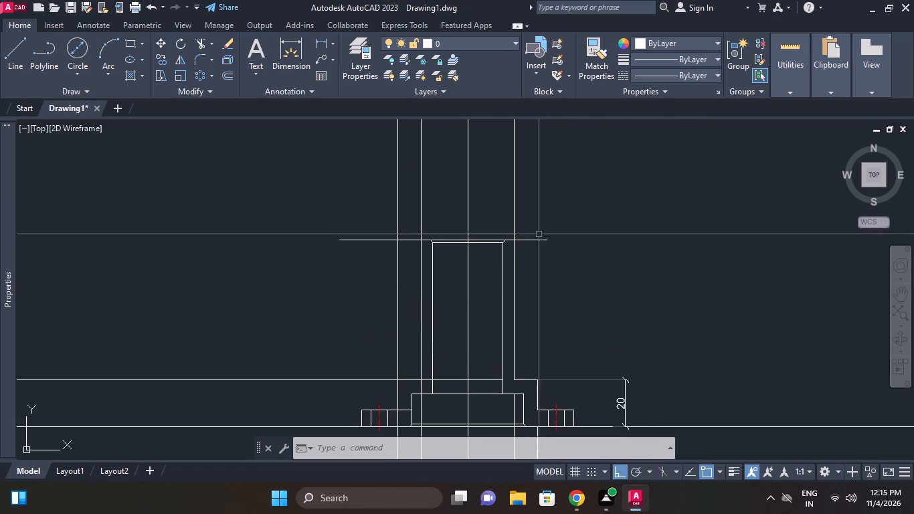
text(l)
key(space)
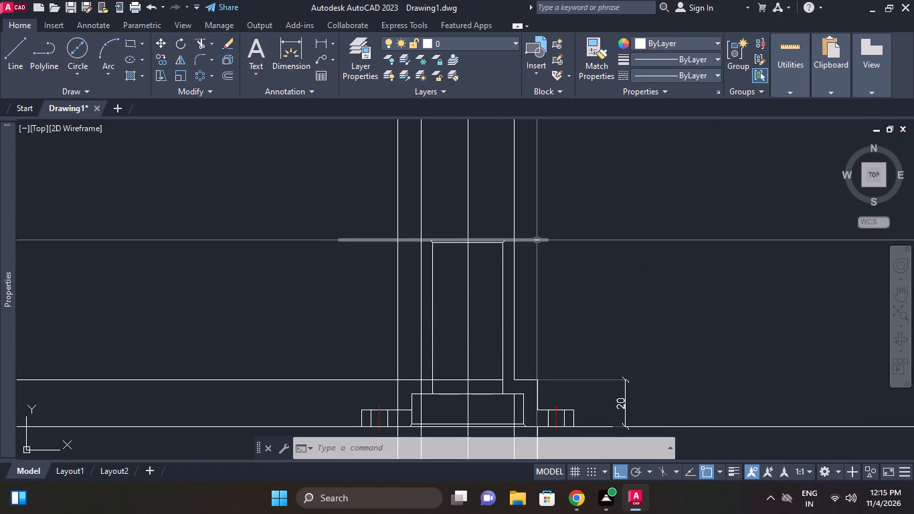
click(547, 243)
key(8)
key(Return)
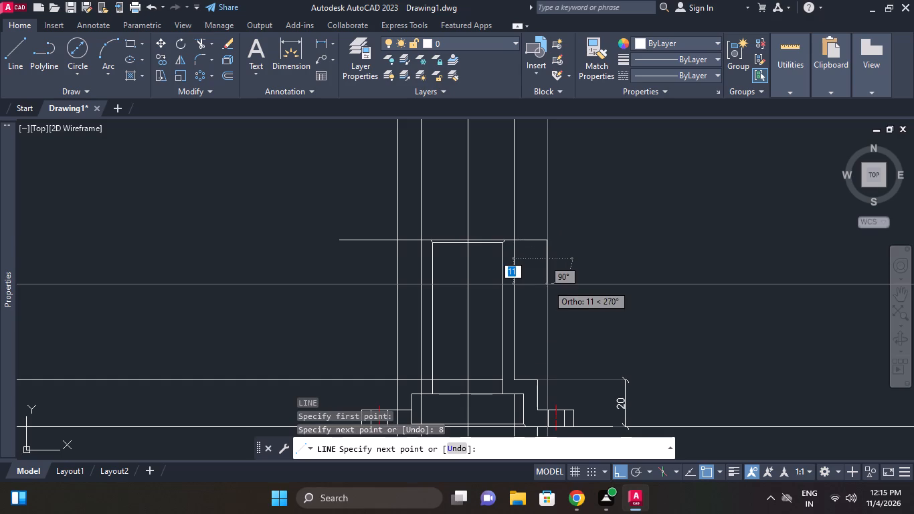
key(Escape)
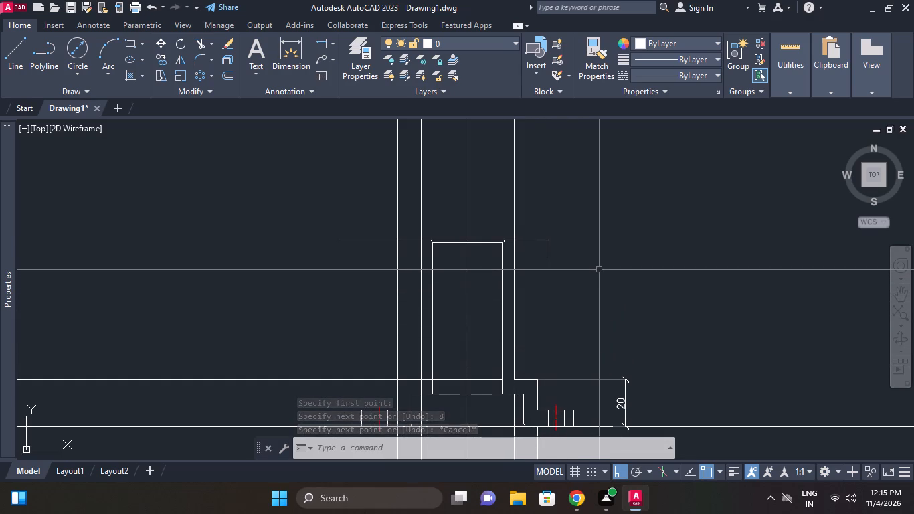
Offset the front view's top horizontal line 24 downward.
click(230, 72)
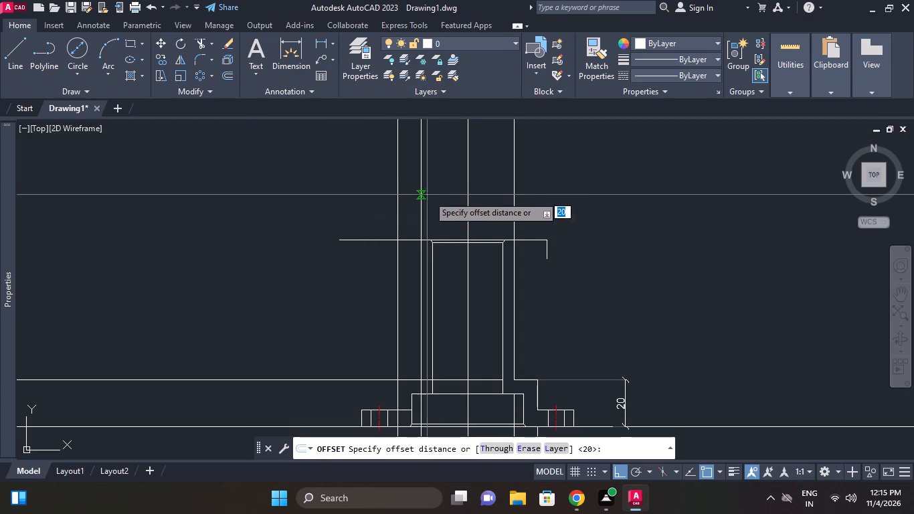
text(24)
key(Return)
double_click(531, 236)
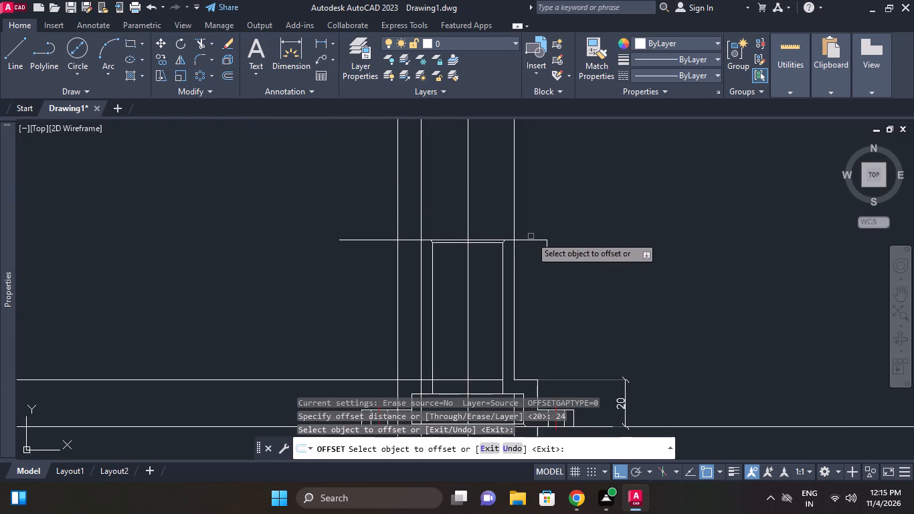
click(529, 272)
right_click(610, 255)
click(634, 261)
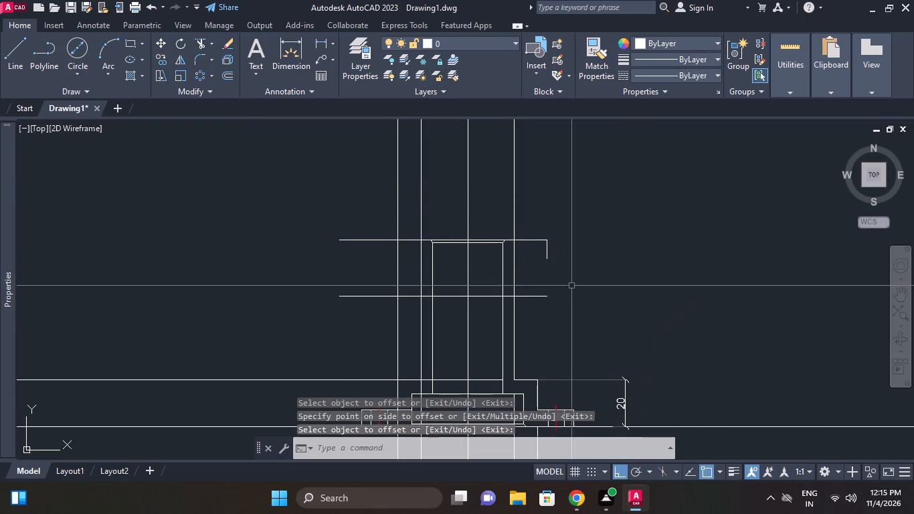
Trim the offset line across the right wall, and the wall's outer vertical line between the offset line and the top line.
middle_drag(571, 286, 575, 271)
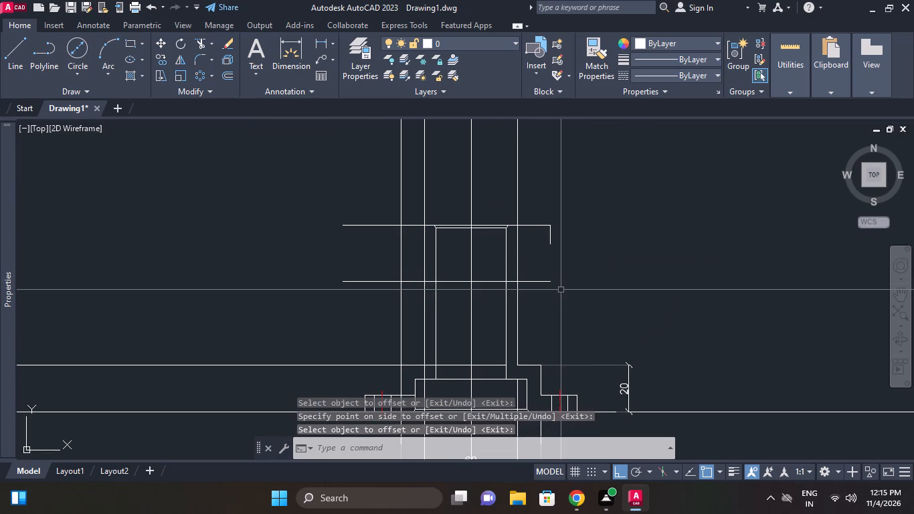
middle_drag(562, 288, 579, 278)
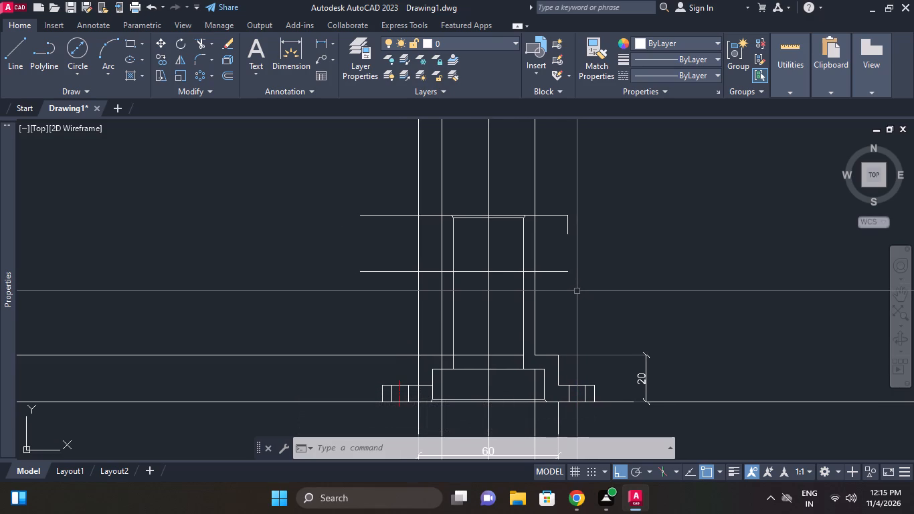
click(200, 39)
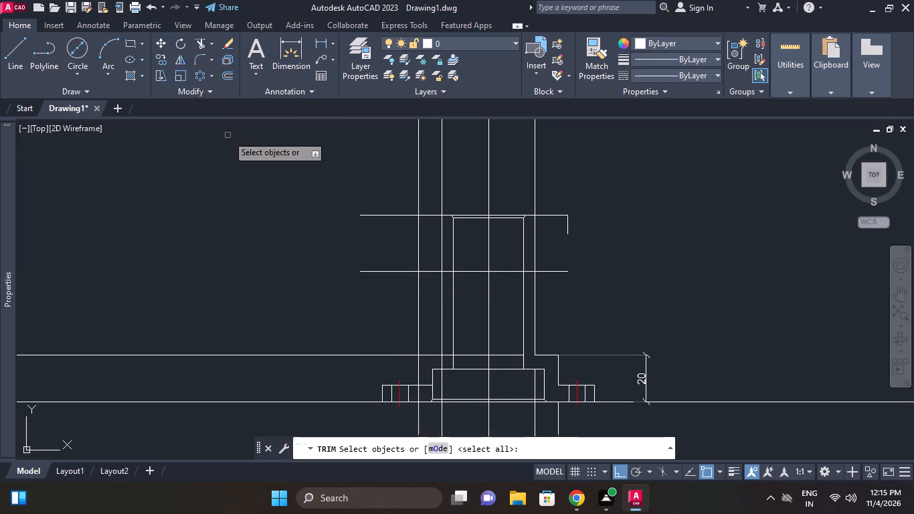
right_click(227, 136)
click(248, 152)
scroll(513, 235, up, 1)
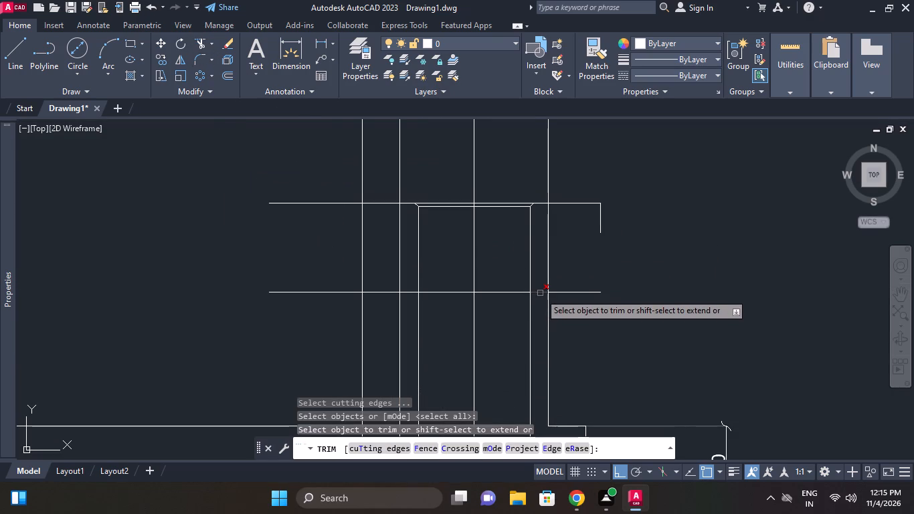
click(540, 293)
click(548, 283)
middle_drag(596, 280, 603, 227)
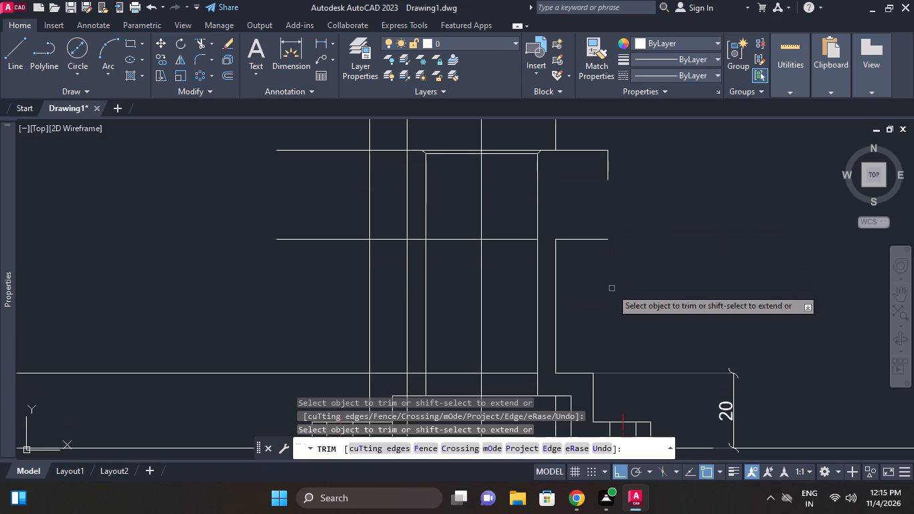
key(Escape)
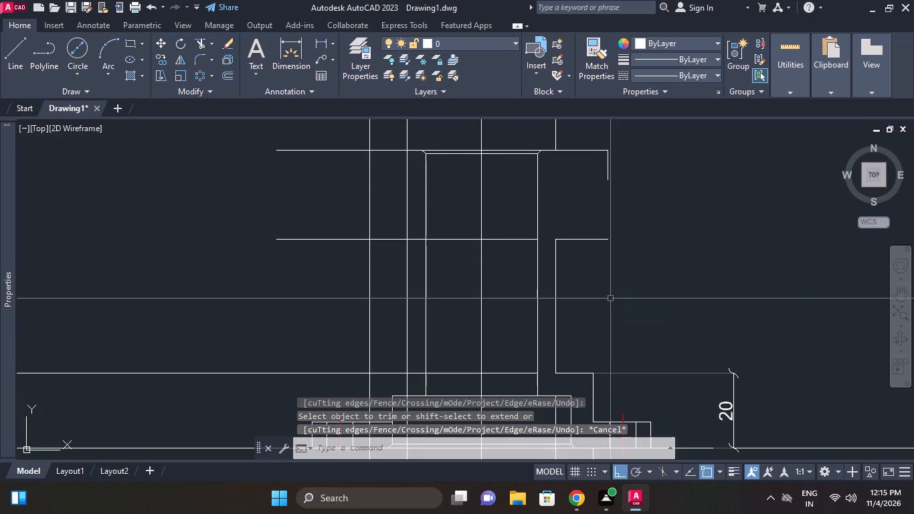
Draw a vertical helper line from the right-hand step's top corner upward past the offset horizontal line.
click(19, 40)
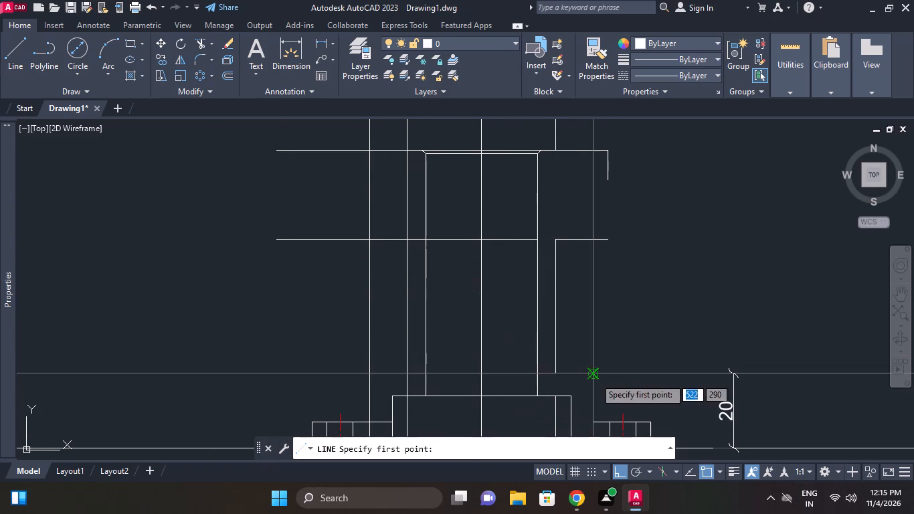
click(596, 375)
click(598, 213)
right_click(648, 228)
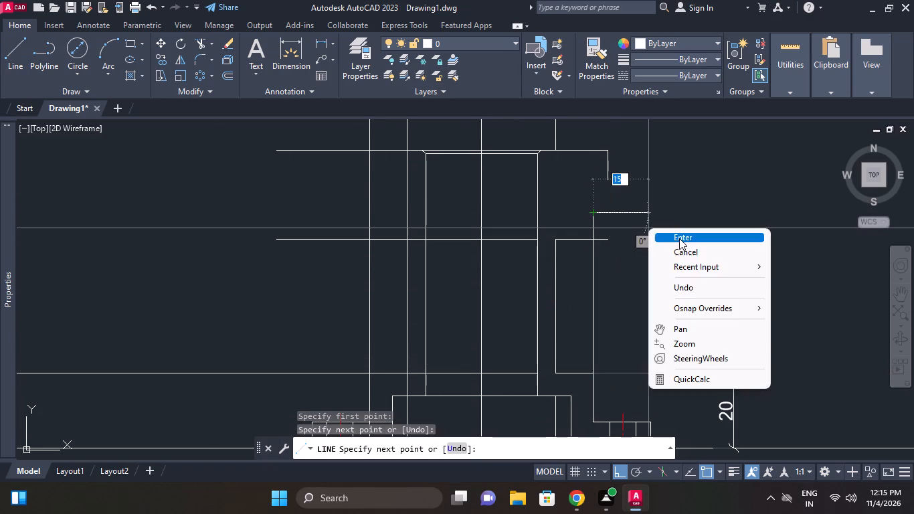
click(679, 238)
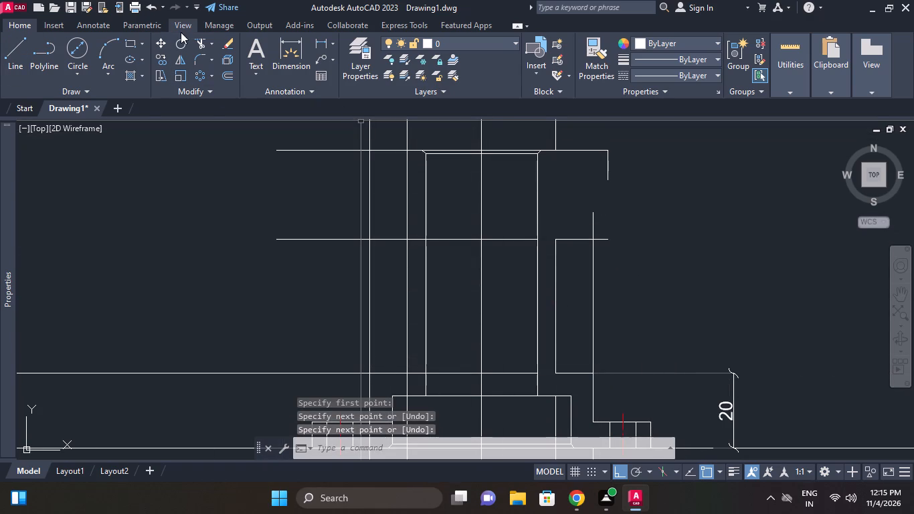
Trim the right end of the offset horizontal line back to the vertical helper line.
click(200, 42)
right_click(159, 147)
click(185, 160)
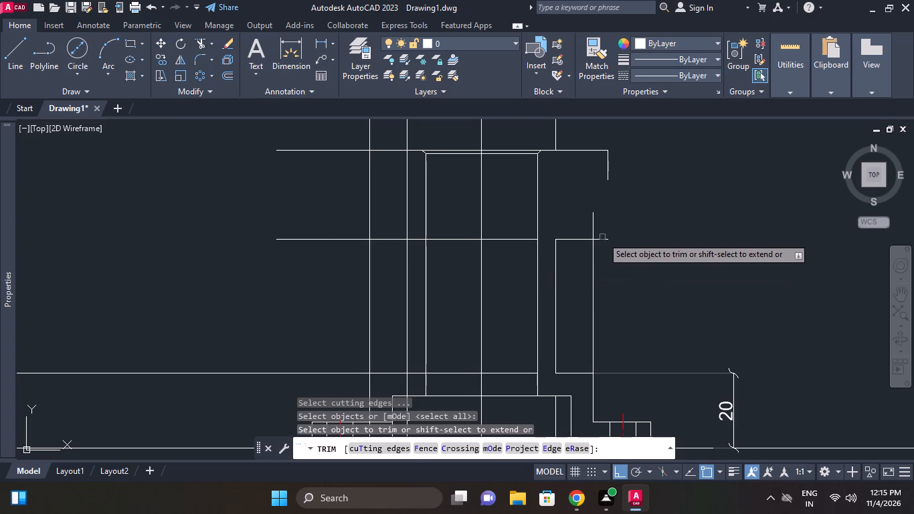
click(602, 239)
right_click(638, 197)
click(654, 200)
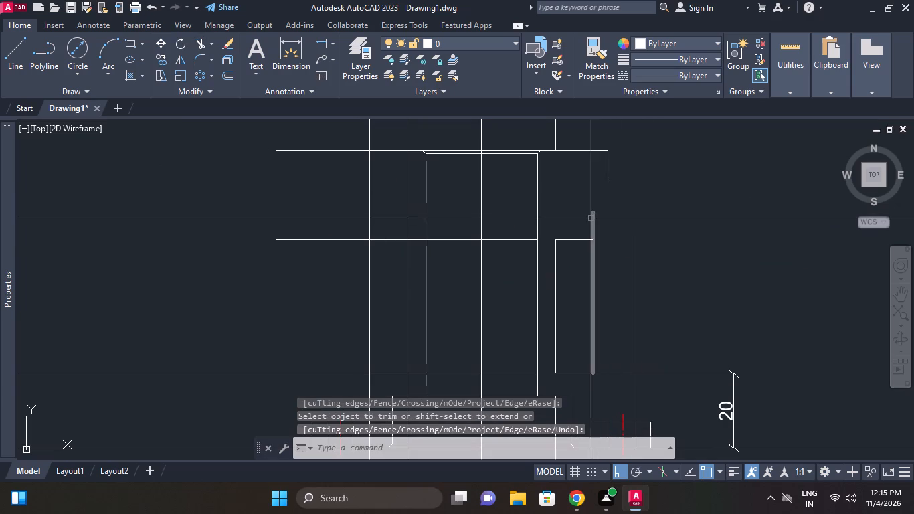
Erase the vertical helper line above the right-hand step.
click(591, 218)
right_click(637, 227)
click(670, 224)
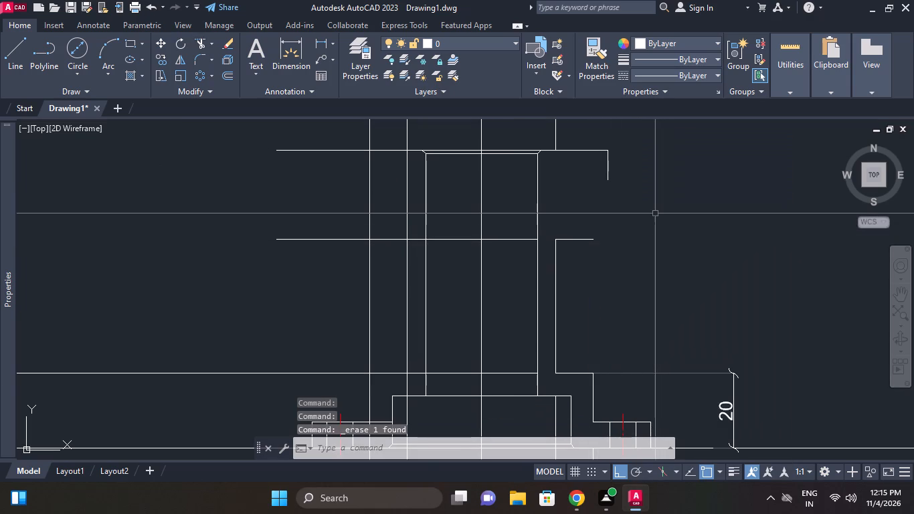
Draw a vertical line upward from the trimmed right end of the offset horizontal line, past the 8-long line's lower end.
click(15, 49)
click(596, 241)
click(592, 173)
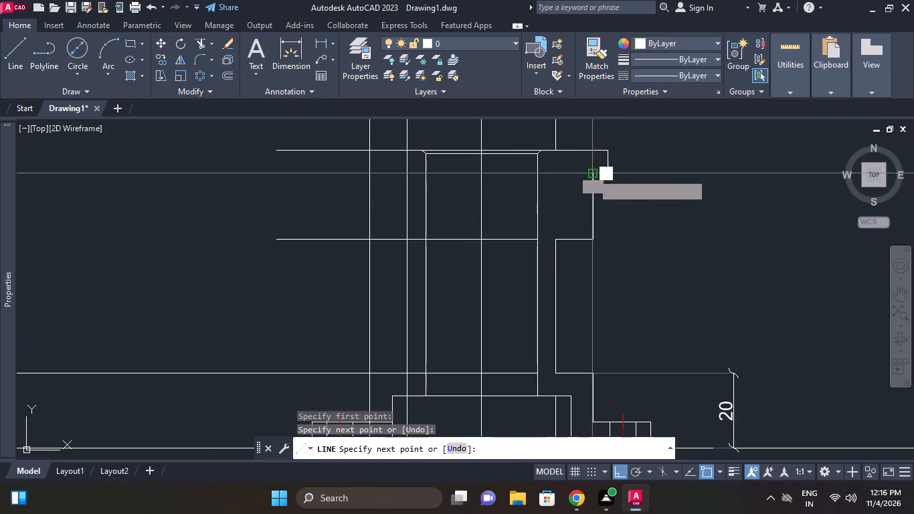
right_click(636, 174)
click(661, 179)
Draw a short horizontal line from the lower end of the 8-long vertical line inward to the new vertical line.
right_click(654, 171)
click(693, 175)
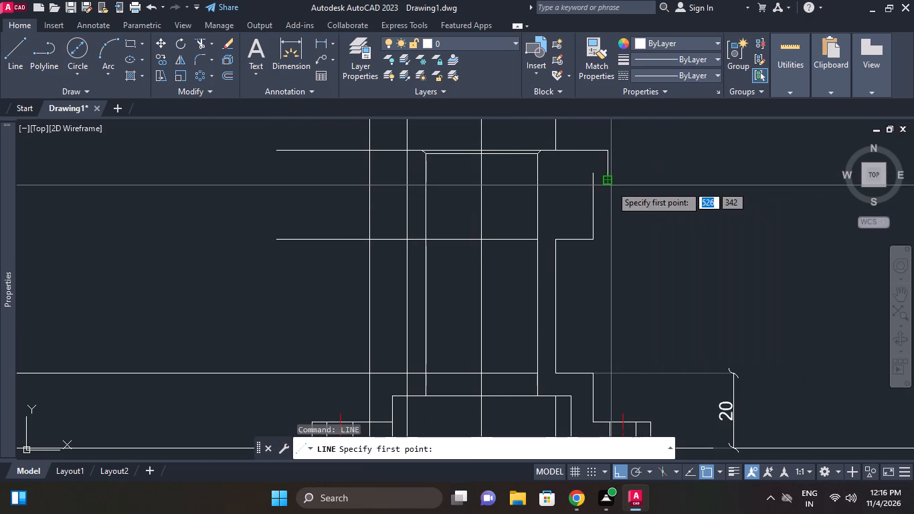
click(611, 184)
click(595, 184)
right_click(626, 164)
click(643, 175)
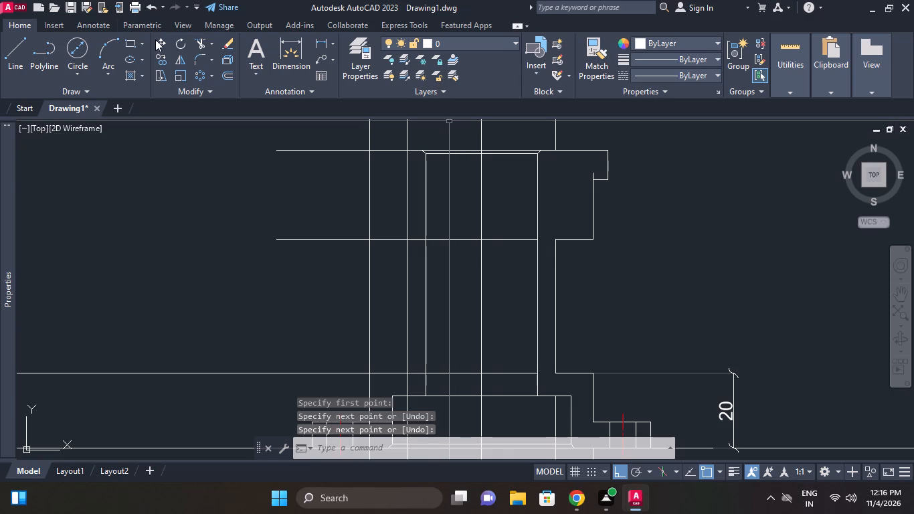
Trim the end of the new vertical line that projects above the short horizontal line under the top flange.
click(201, 41)
right_click(195, 133)
click(213, 141)
scroll(583, 167, up, 1)
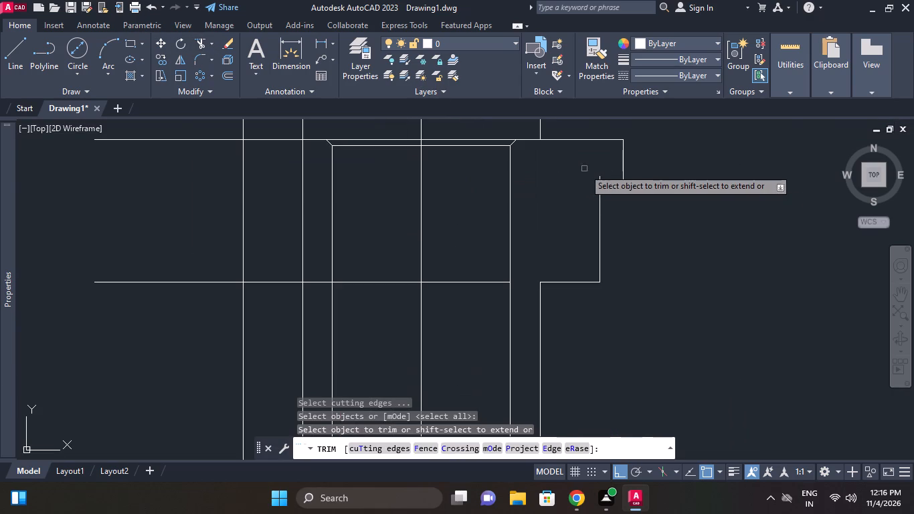
click(602, 175)
middle_drag(691, 173, 681, 165)
scroll(691, 173, down, 2)
right_click(718, 213)
click(744, 224)
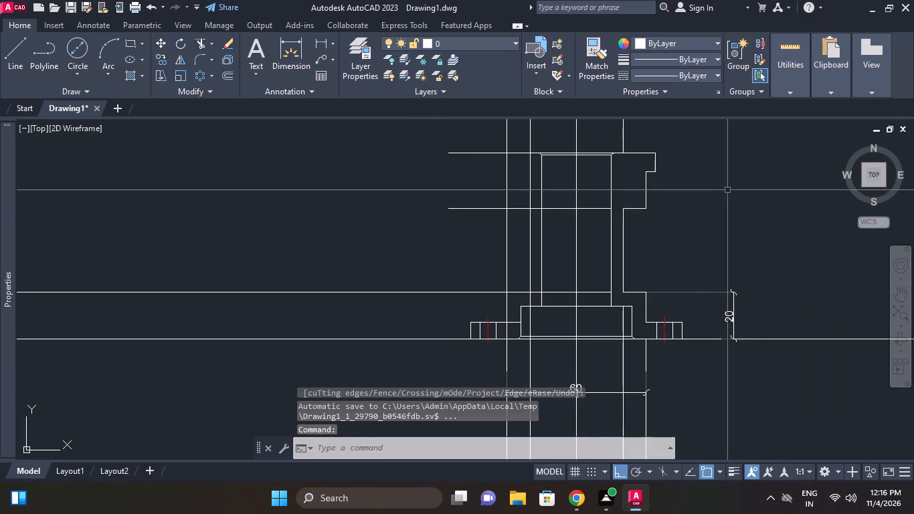
Trim the 20-high horizontal line outside the base's left step, and the vertical and flange-top segments crossing inside the left base wall.
middle_drag(703, 254, 707, 201)
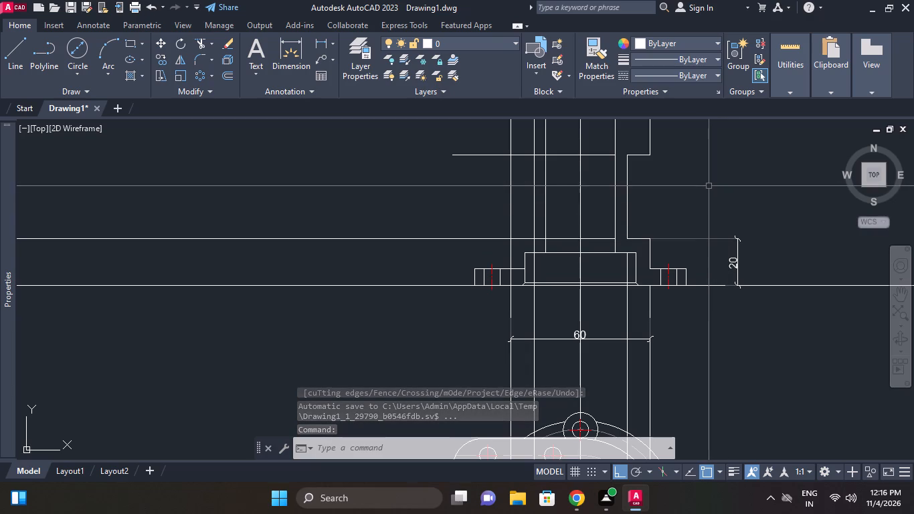
middle_drag(702, 195, 676, 255)
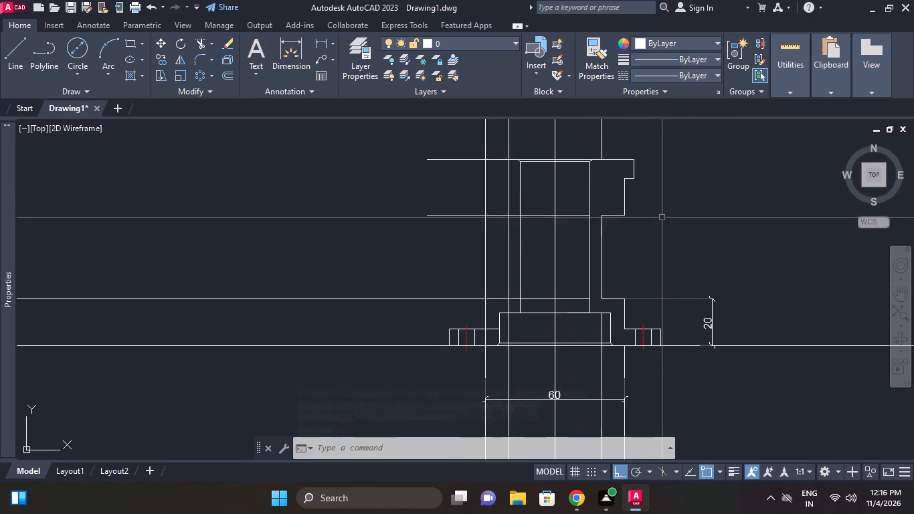
middle_drag(683, 189, 642, 220)
middle_drag(641, 202, 682, 143)
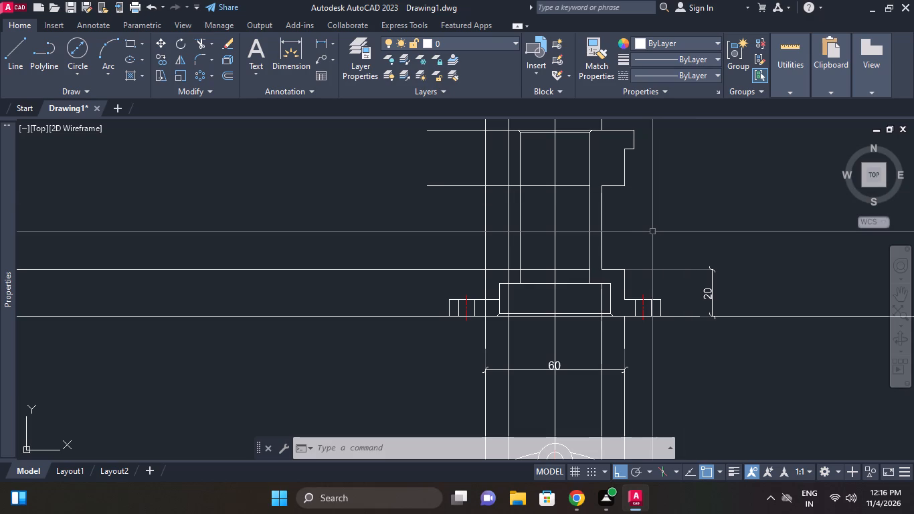
middle_drag(628, 233, 630, 207)
scroll(489, 268, up, 1)
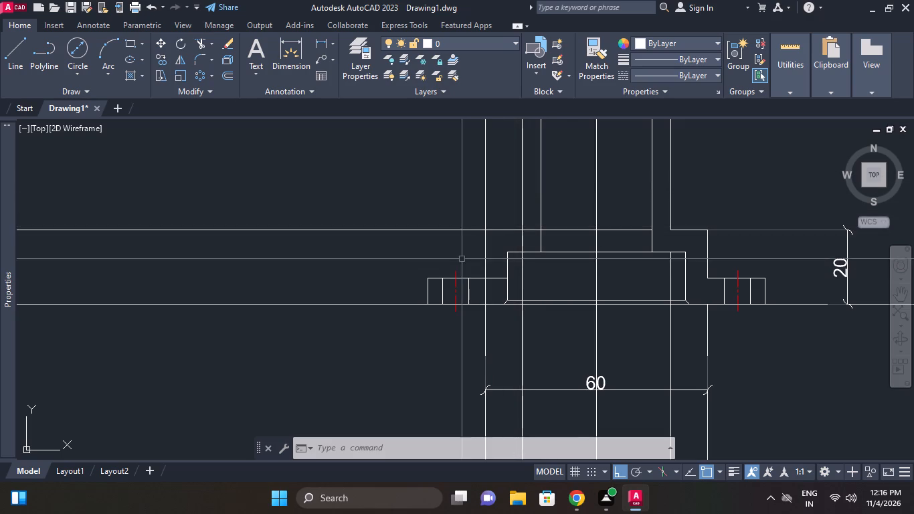
click(205, 41)
right_click(270, 135)
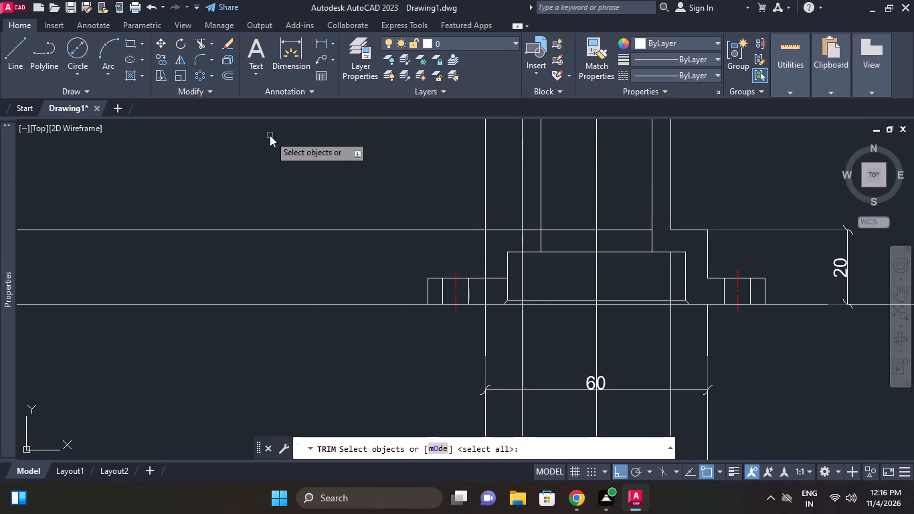
click(296, 145)
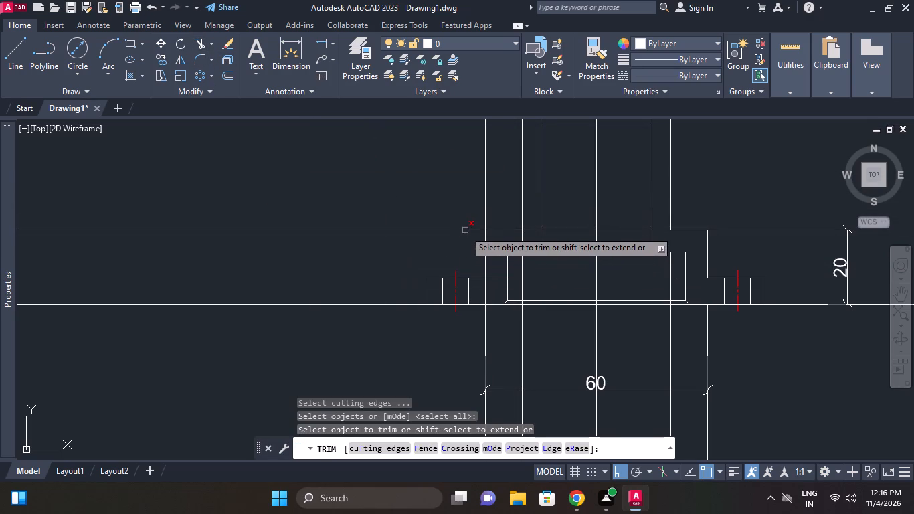
click(465, 230)
click(485, 291)
click(492, 280)
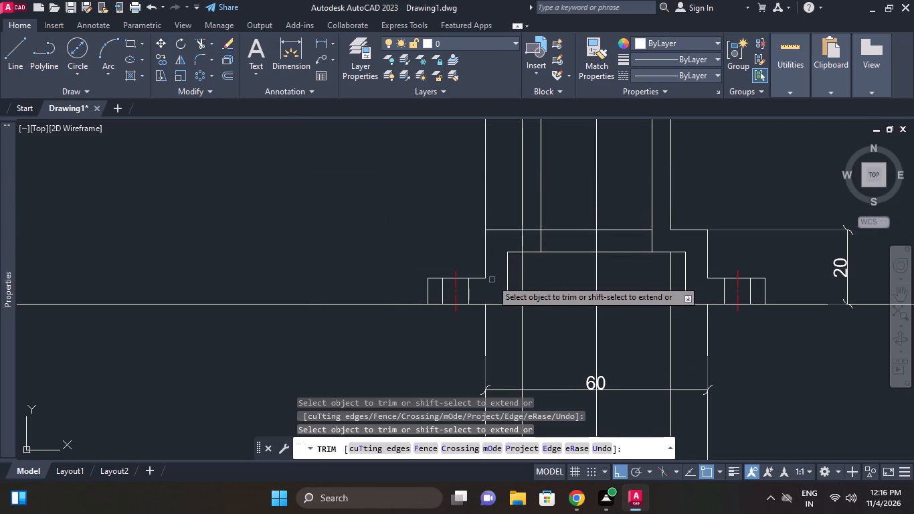
Trim the shoulder line inside the left wall, the wall line below the shoulder, and the outer vertical line above it.
click(533, 230)
click(522, 239)
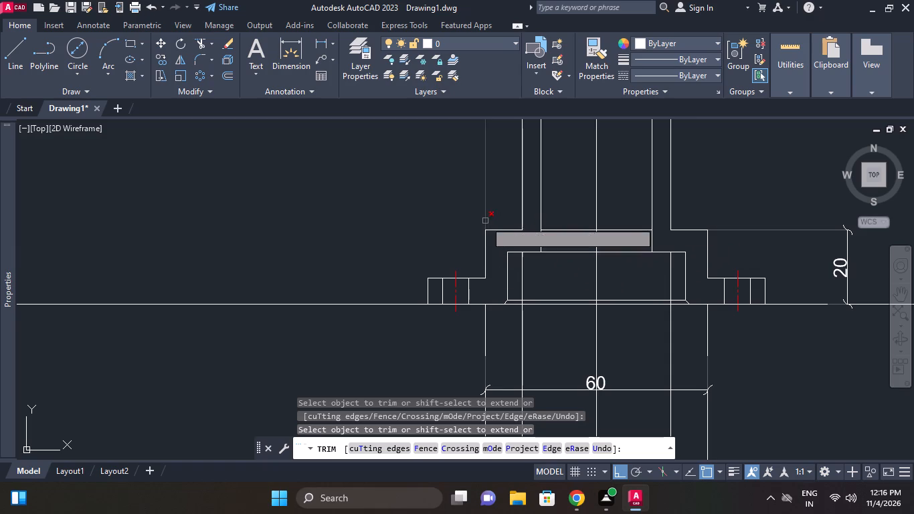
click(485, 220)
middle_drag(562, 228, 556, 246)
scroll(562, 228, down, 1)
middle_click(549, 277)
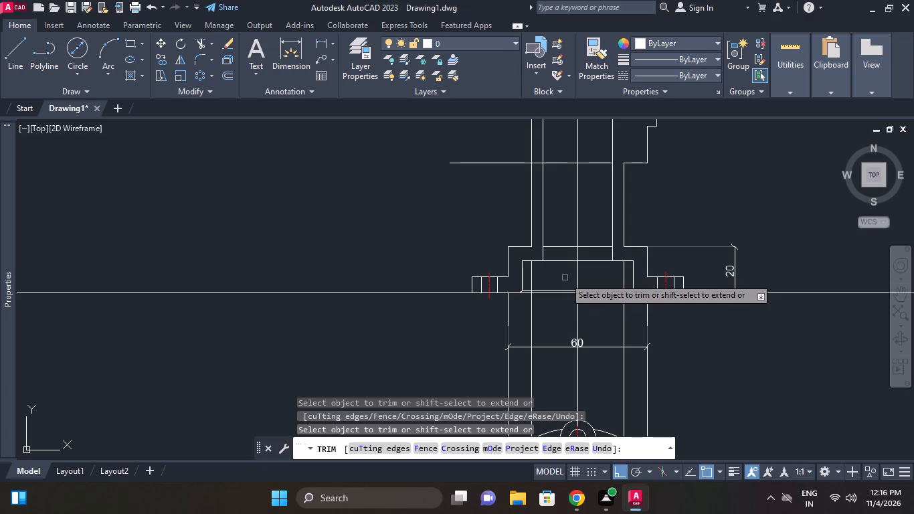
scroll(462, 268, down, 2)
middle_drag(458, 268, 446, 281)
right_click(381, 226)
click(406, 234)
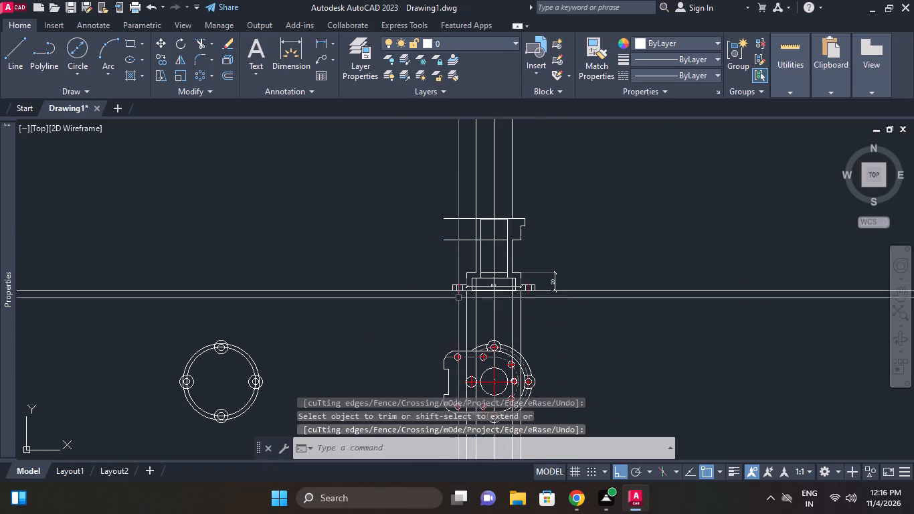
Erase the horizontal construction line running left below the top edge, level with the right-hand upper step.
scroll(460, 299, up, 1)
middle_drag(480, 310, 485, 224)
middle_drag(444, 289, 444, 315)
scroll(535, 305, down, 1)
middle_click(535, 305)
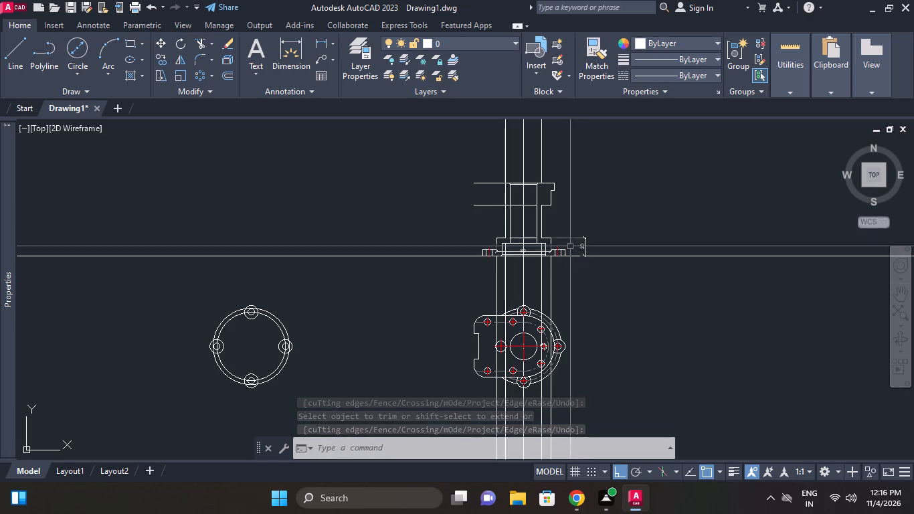
scroll(565, 198, up, 2)
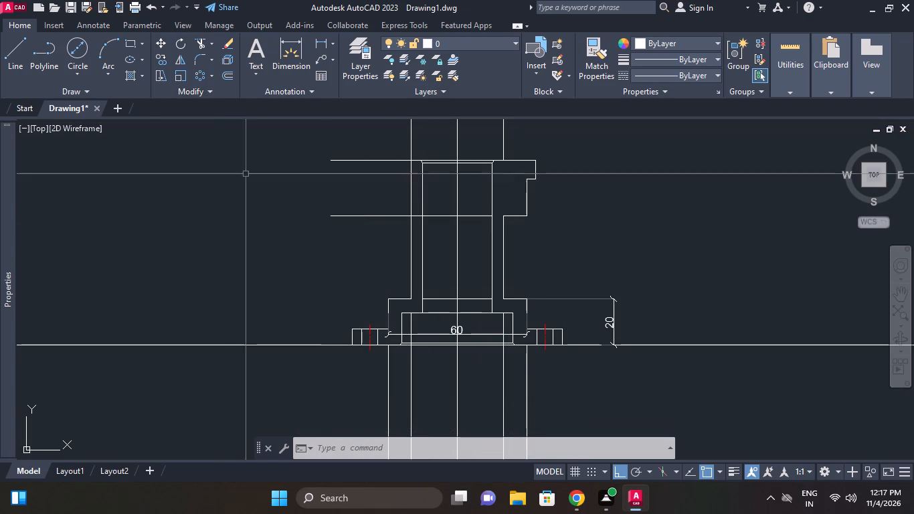
click(339, 217)
right_click(331, 202)
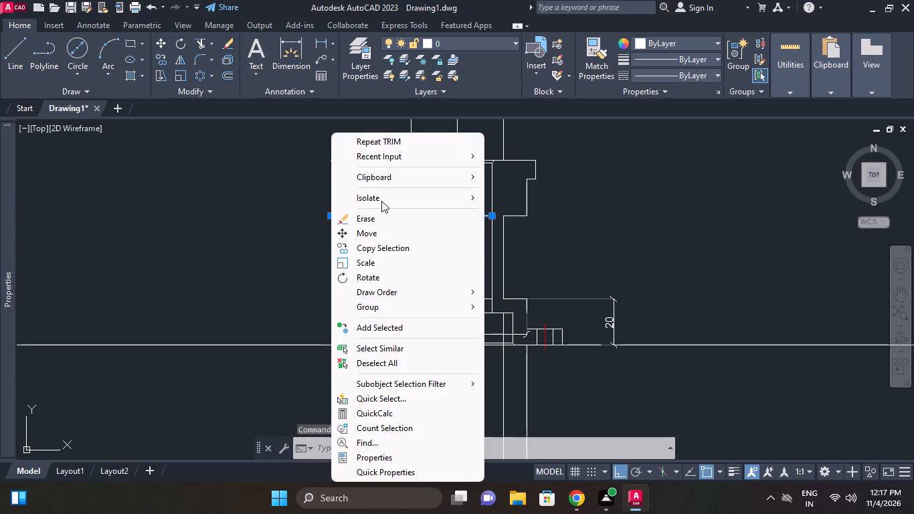
click(376, 217)
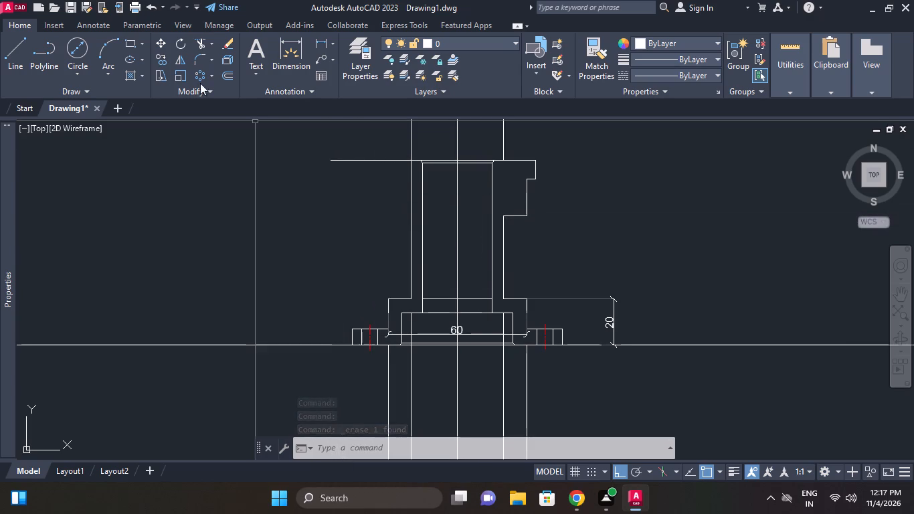
From the left end of the top edge, draw a 44-long line straight down, continued by a 20-long line inward.
click(9, 56)
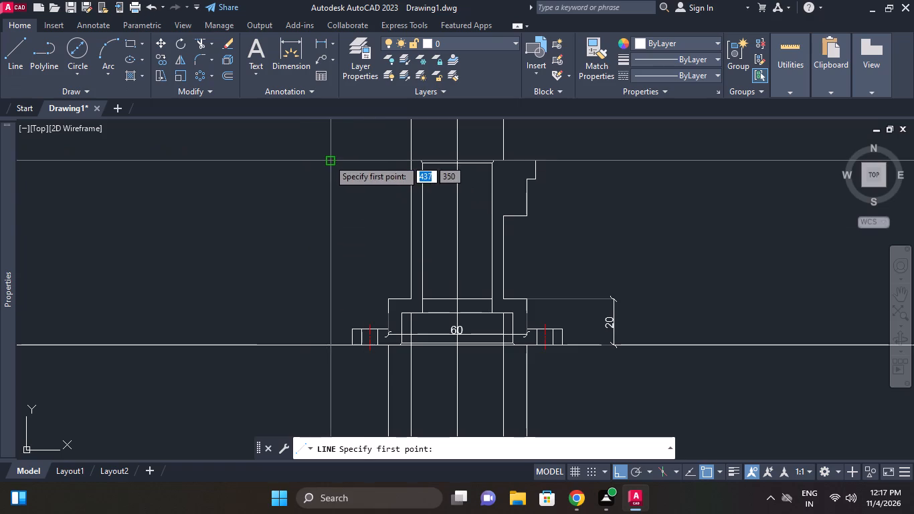
click(329, 159)
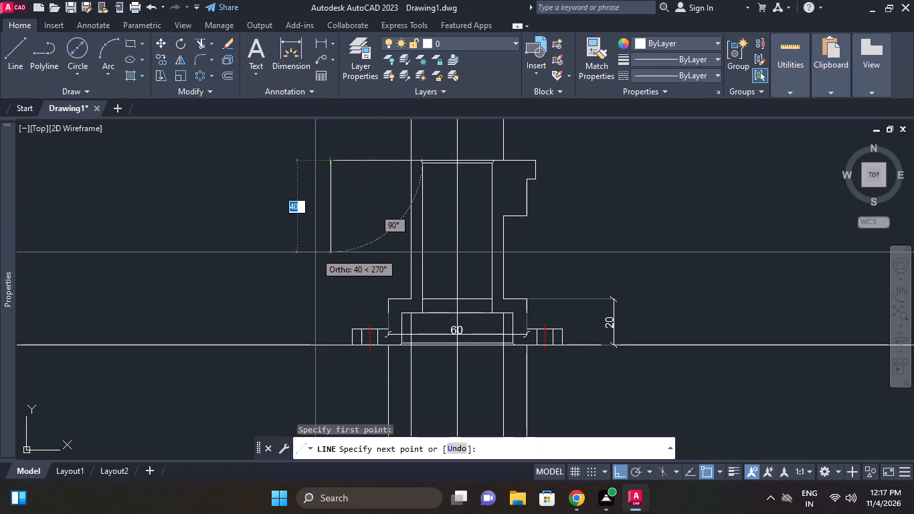
text(44)
key(Return)
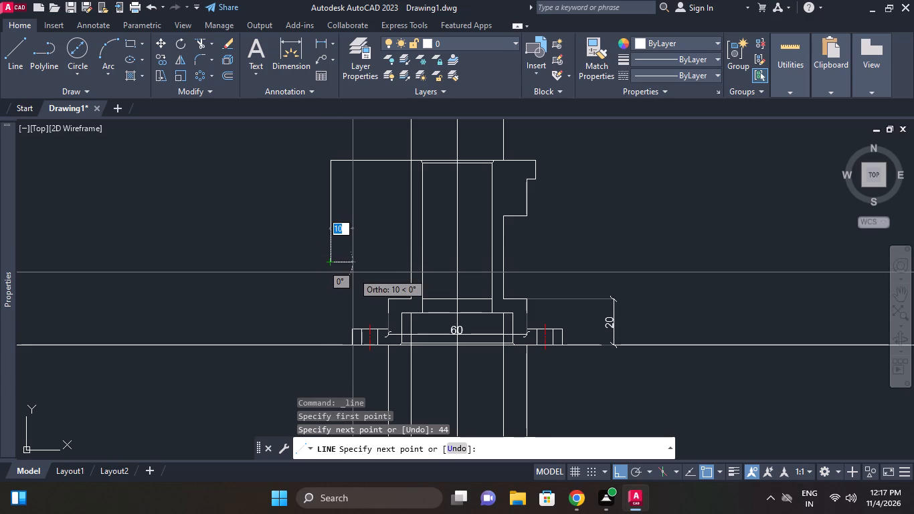
text(20)
key(Return)
key(Return)
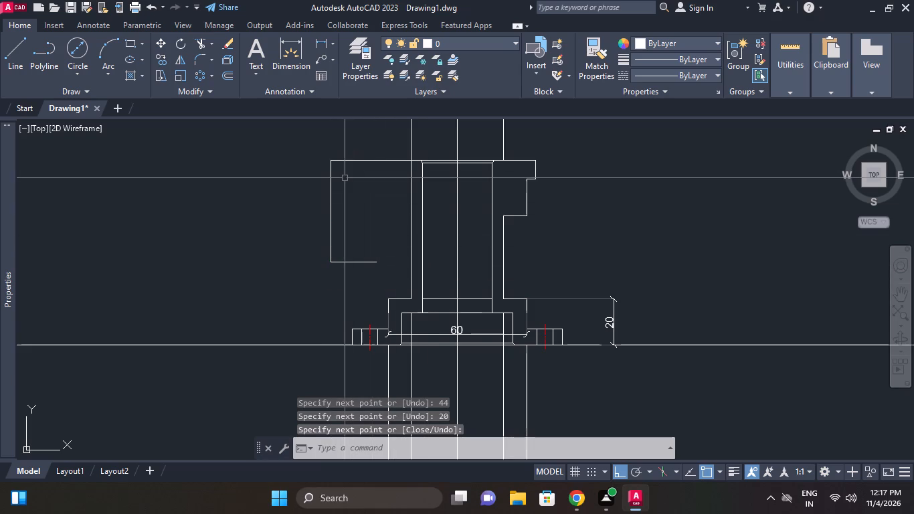
Offset the top edge line 54 downward.
click(229, 78)
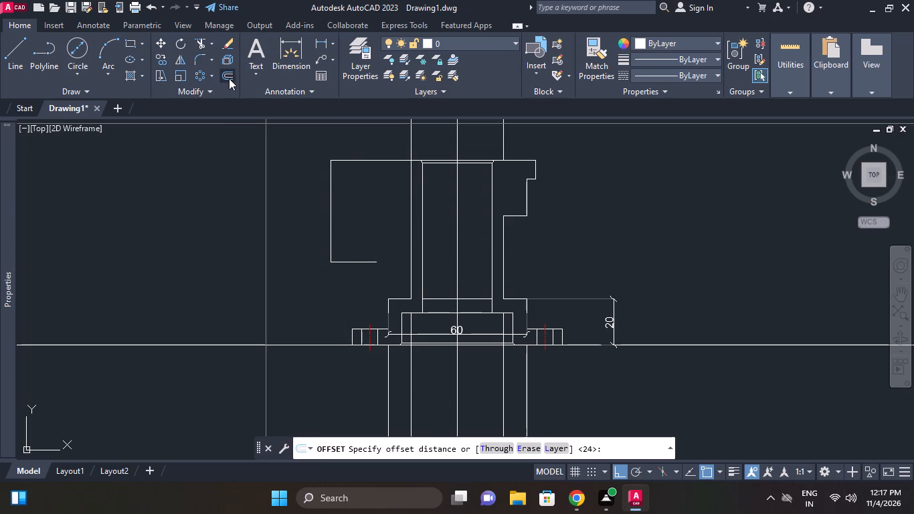
text(54)
key(Return)
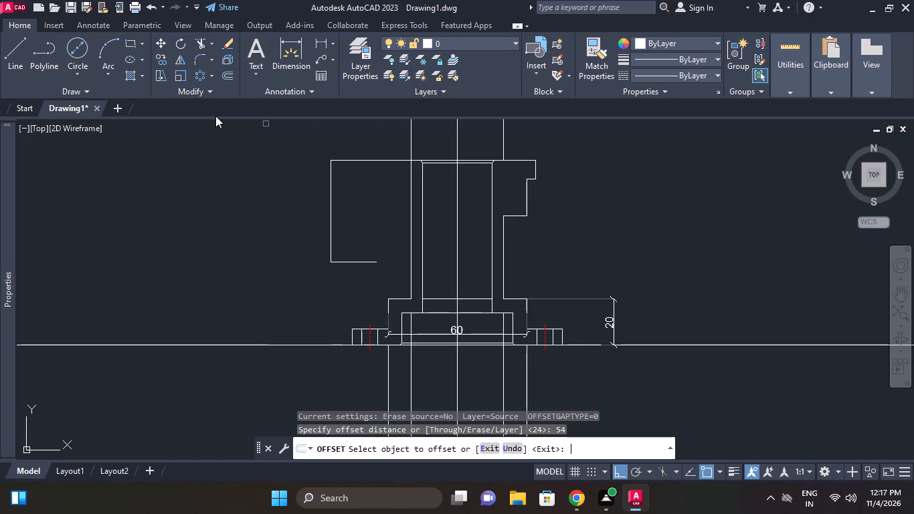
click(357, 160)
click(348, 205)
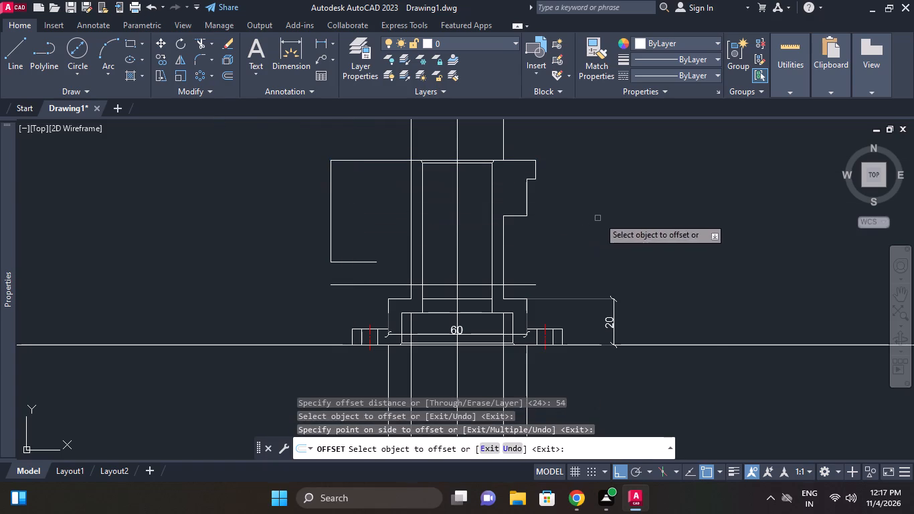
right_click(601, 216)
click(629, 220)
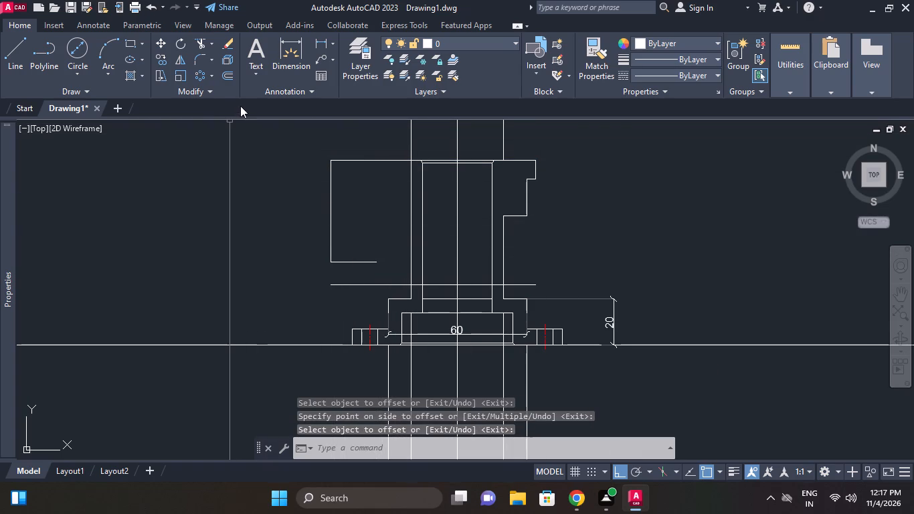
Draw a vertical line from the inner end of the 20-long line down to the offset horizontal line.
click(20, 52)
click(379, 263)
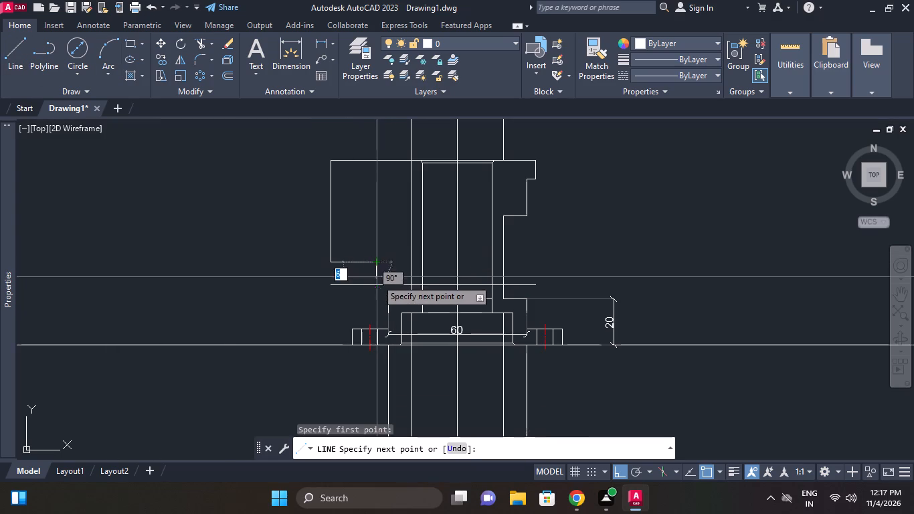
click(378, 287)
right_click(409, 244)
click(422, 252)
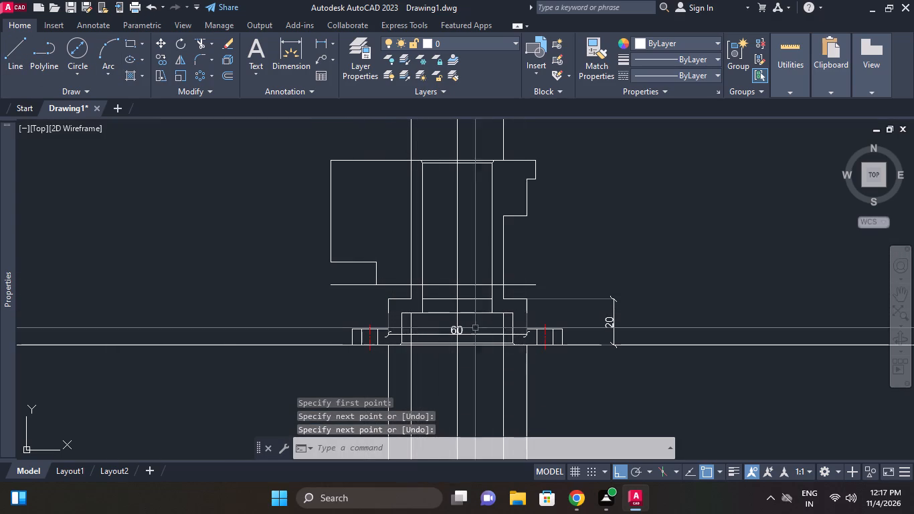
Trim the offset line left of the new vertical and within the left wall, and the outer left wall line above it.
scroll(442, 318, up, 1)
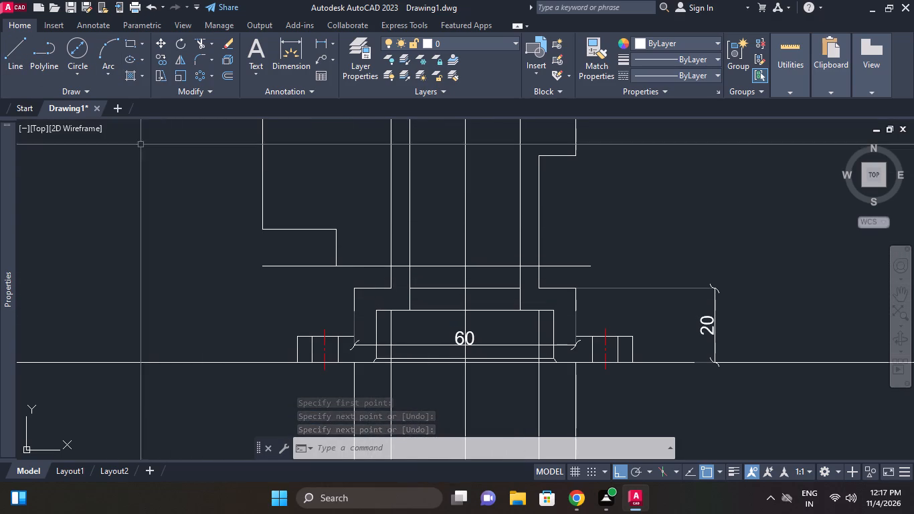
click(200, 42)
right_click(116, 209)
click(147, 218)
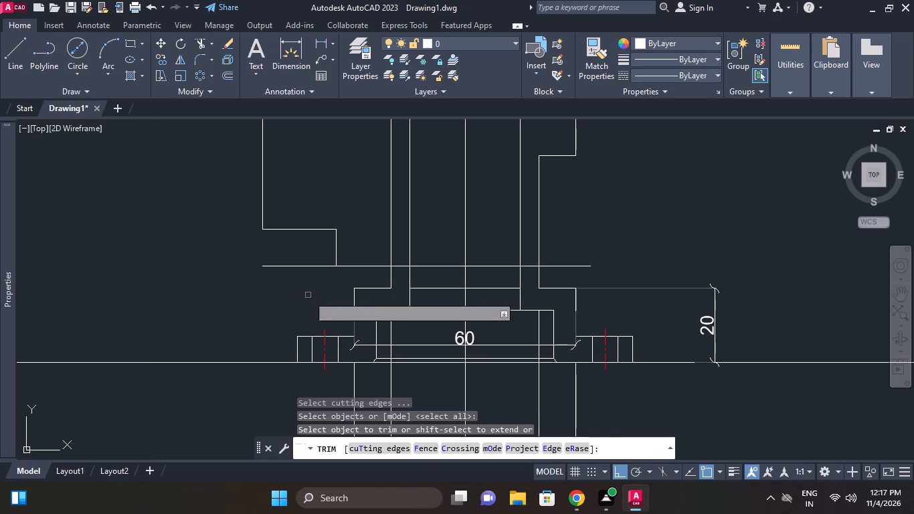
click(312, 268)
click(402, 268)
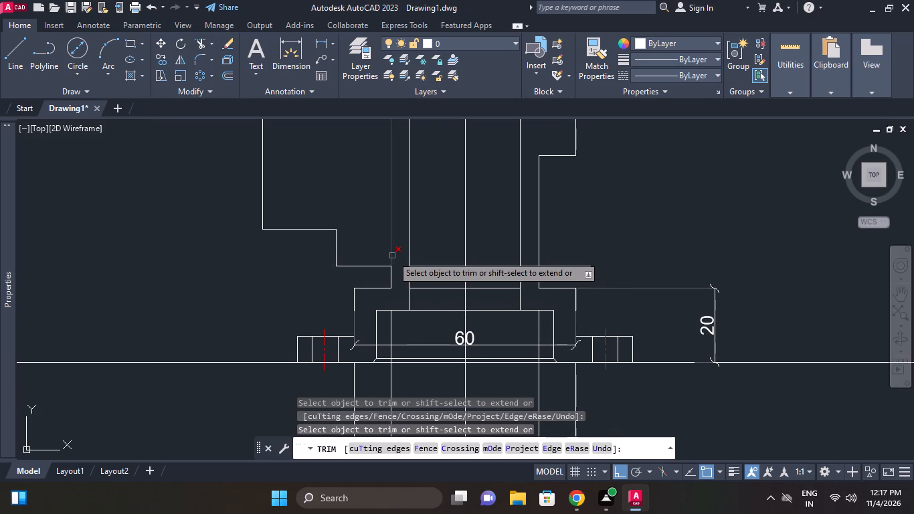
click(392, 256)
middle_drag(465, 240, 465, 250)
scroll(465, 243, down, 1)
scroll(420, 314, up, 1)
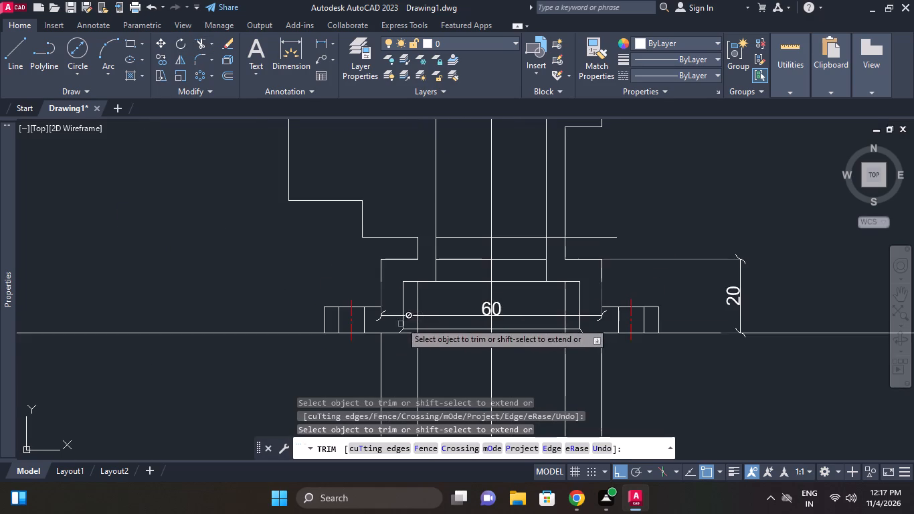
scroll(458, 298, down, 1)
middle_drag(458, 298, 453, 334)
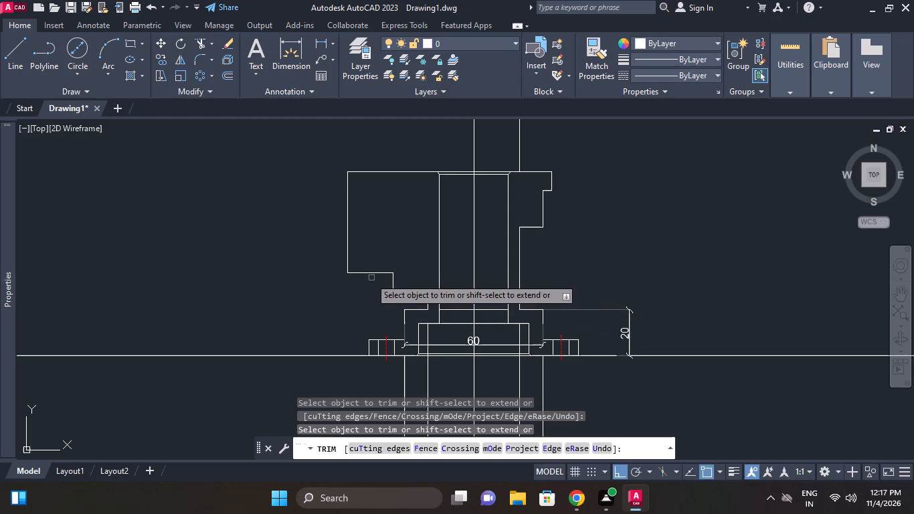
right_click(632, 205)
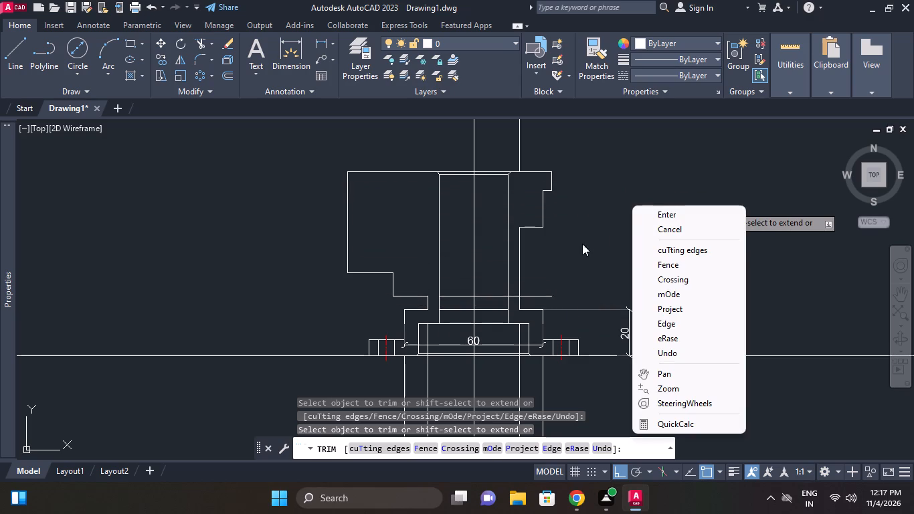
click(582, 244)
click(555, 267)
right_click(573, 250)
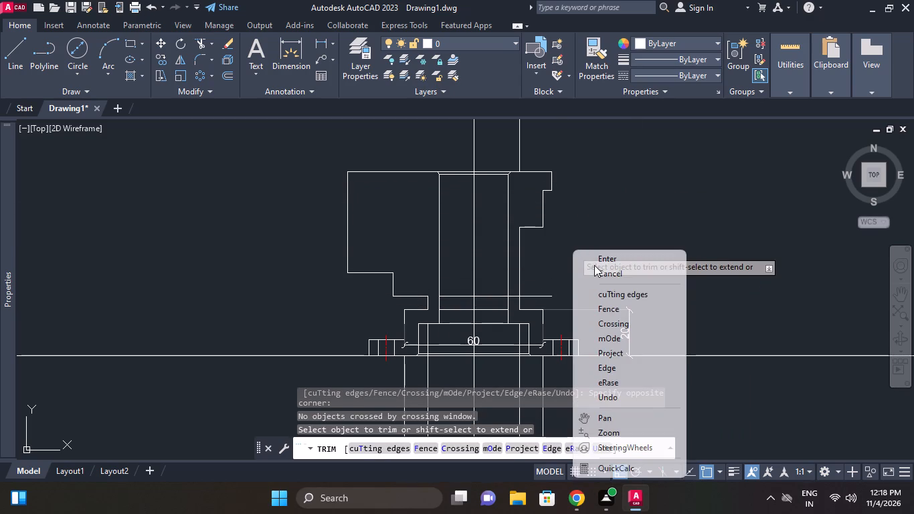
click(594, 259)
Erase the leftover part of the offset horizontal line crossing the bore and right wall.
click(543, 296)
right_click(580, 244)
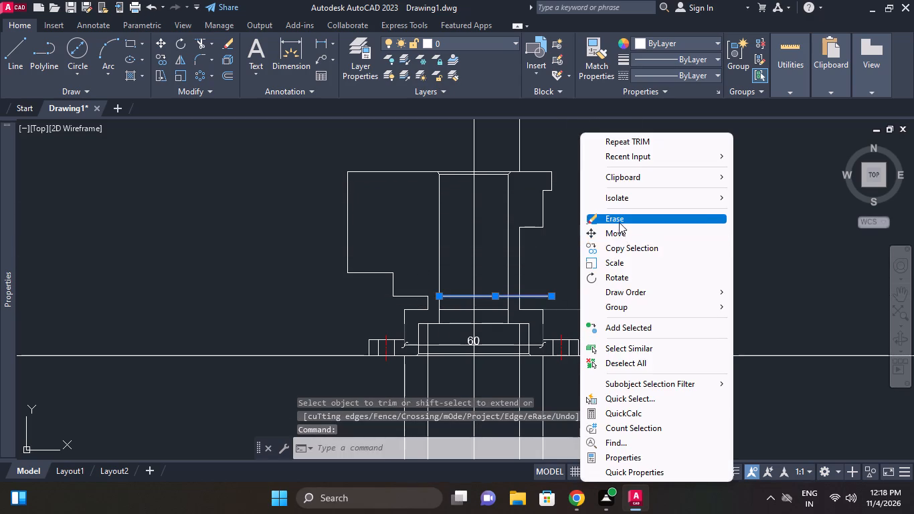
click(619, 222)
Erase the 60 width dimension across the base.
middle_drag(505, 305, 537, 264)
click(516, 306)
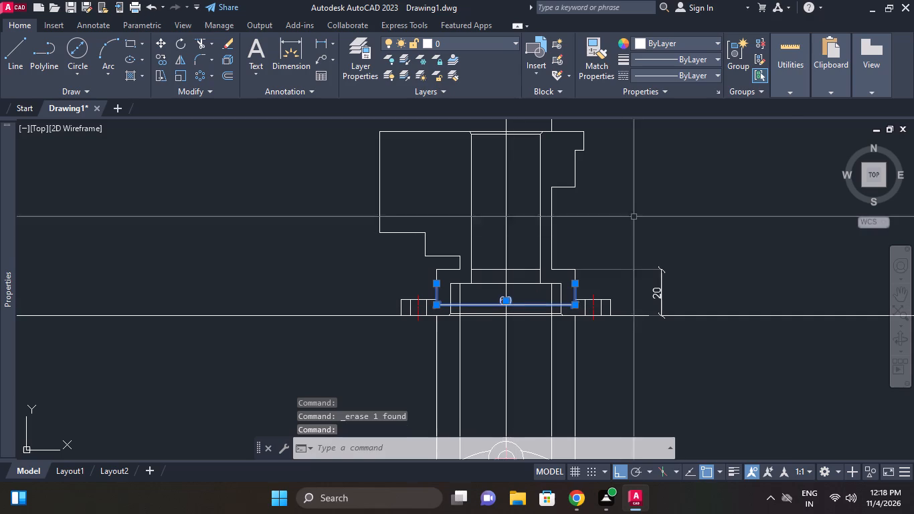
right_click(634, 216)
click(668, 216)
Erase the four vertical projection lines running from the base down to the plan view, keeping the centre line.
drag(591, 372, 583, 364)
click(560, 354)
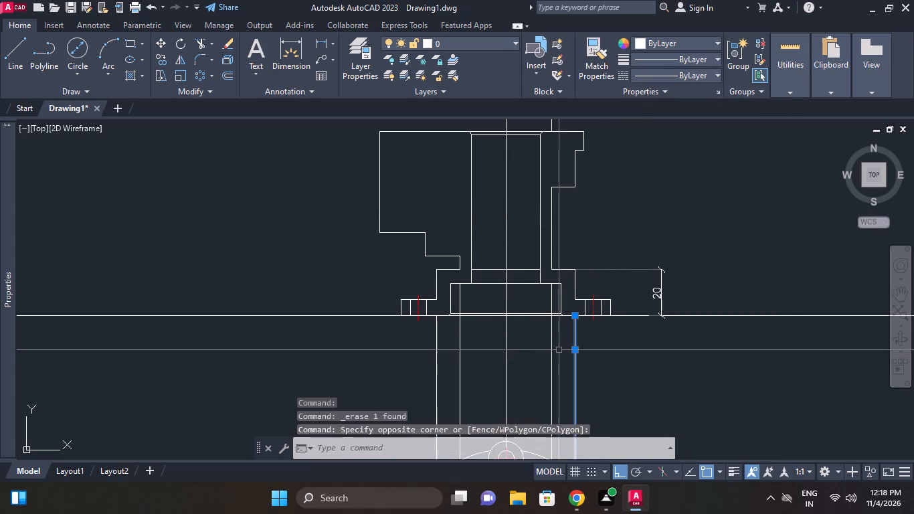
click(553, 341)
click(468, 349)
click(459, 349)
click(447, 362)
click(434, 348)
right_click(434, 348)
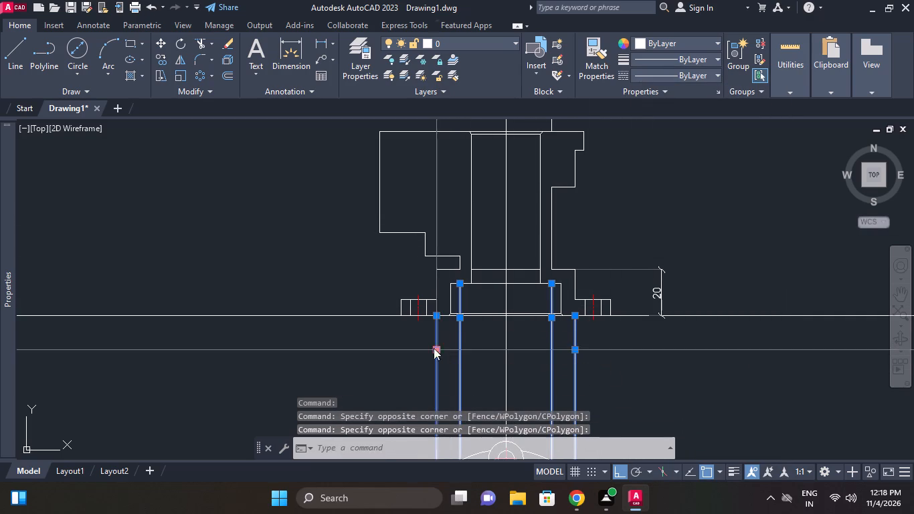
click(496, 109)
Check the width across the neck between the short left outer wall and the right outer wall.
scroll(639, 218, down, 1)
middle_drag(605, 294, 604, 324)
scroll(632, 306, up, 1)
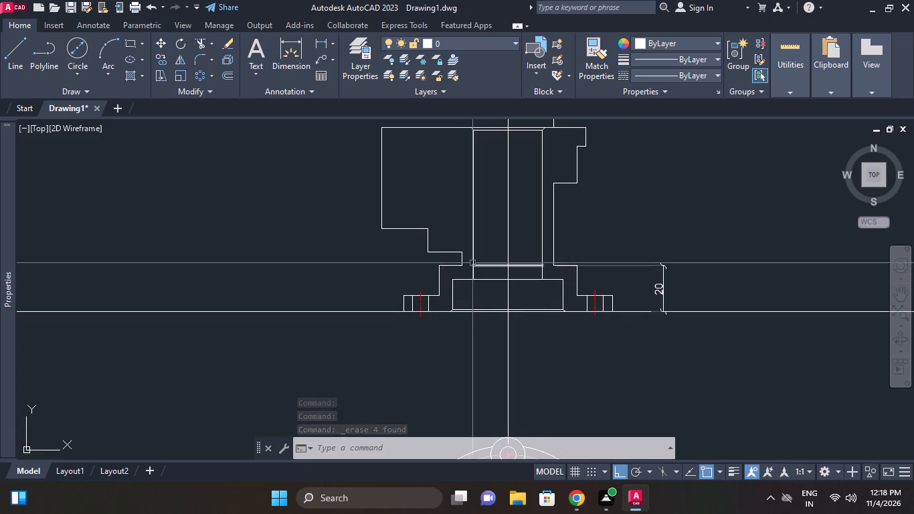
click(321, 42)
scroll(511, 302, up, 2)
click(387, 197)
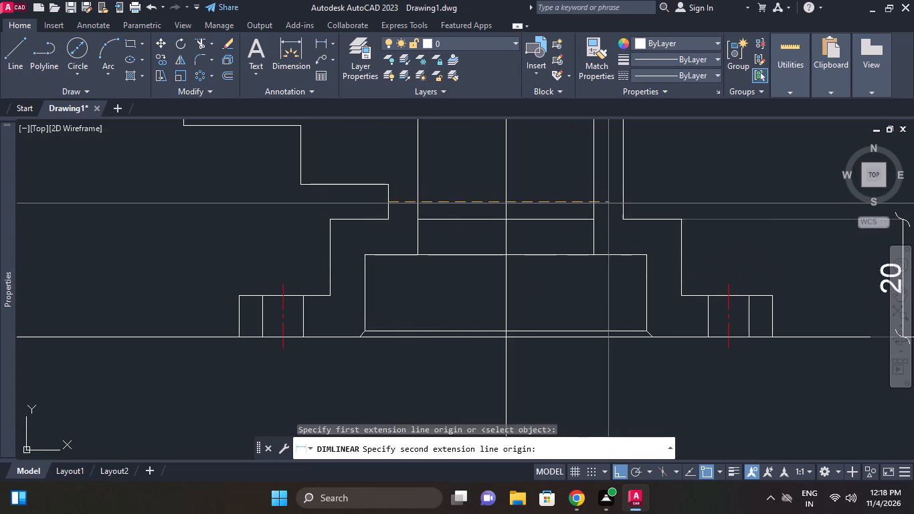
click(621, 203)
right_click(578, 181)
click(618, 209)
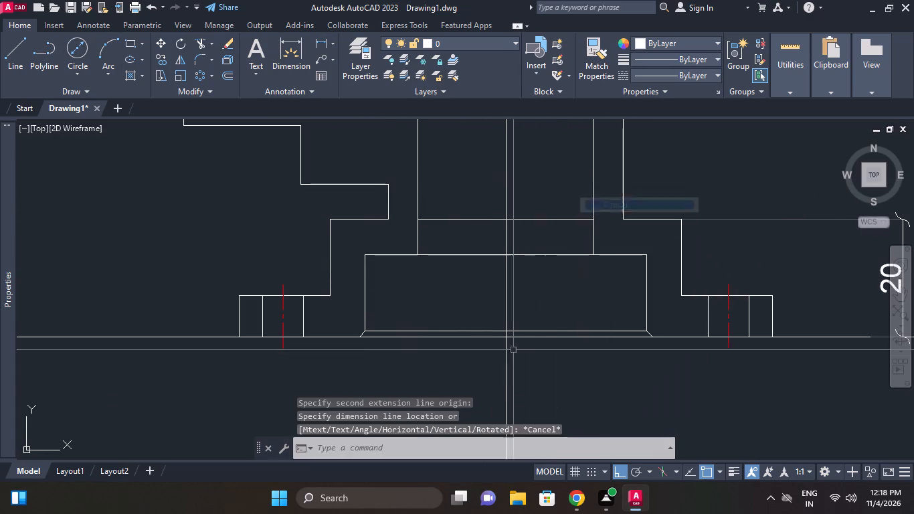
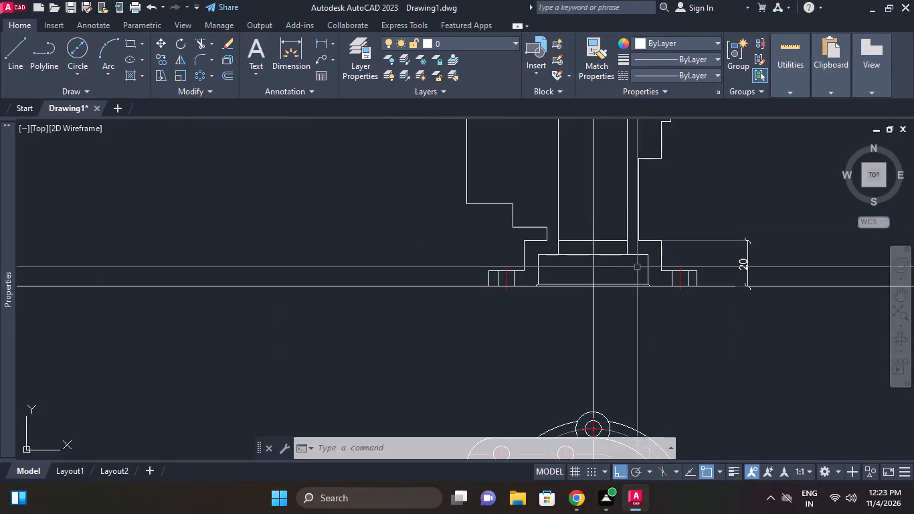
Erase the horizontal line crossing the bore just above the counterbore in the front view.
scroll(635, 268, up, 1)
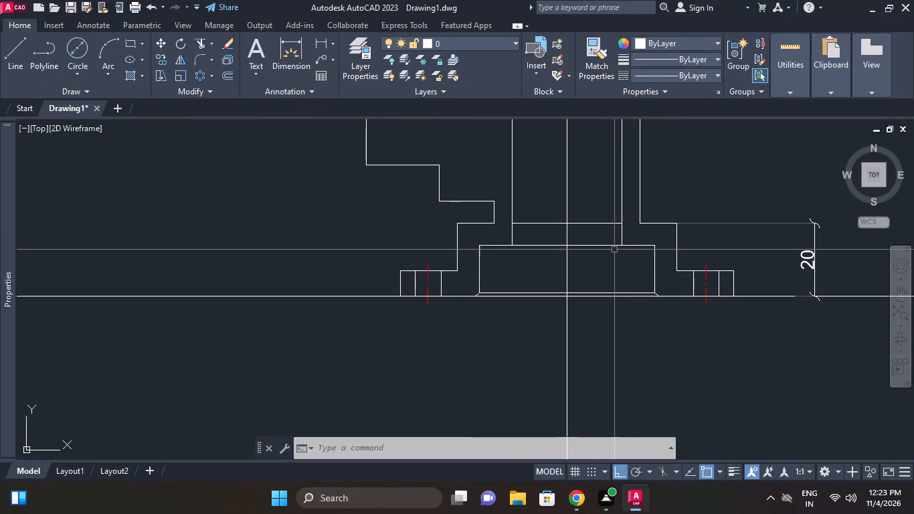
click(597, 220)
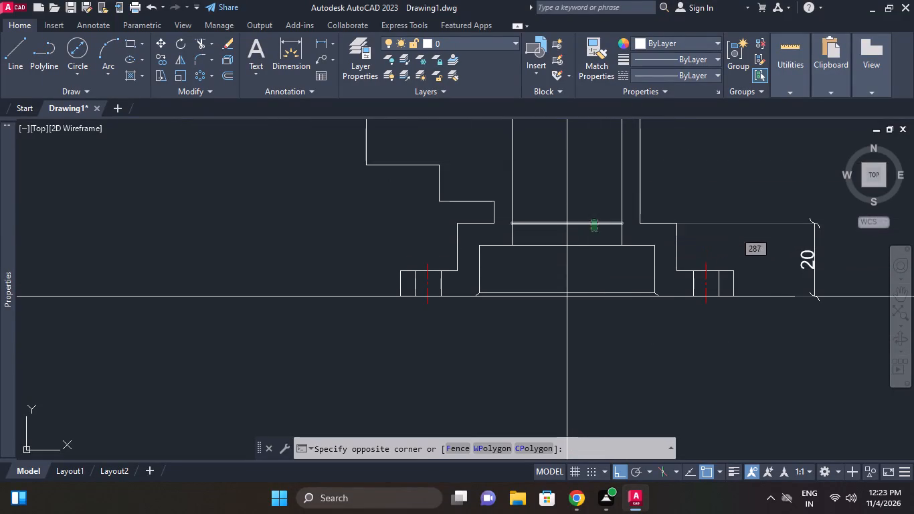
click(591, 232)
right_click(670, 167)
click(704, 216)
Erase the leftover vertical line extending above the top edge of the front view, keeping the centre line.
middle_drag(682, 224, 666, 278)
scroll(682, 224, down, 1)
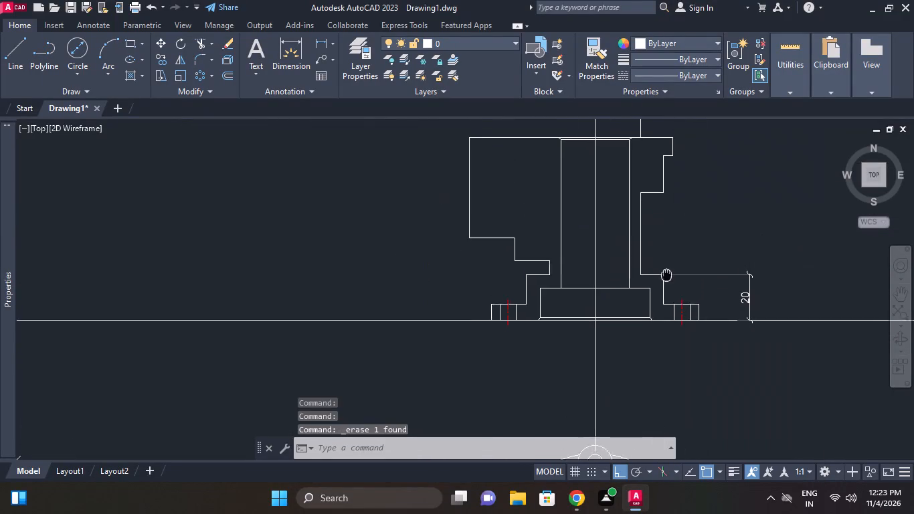
middle_drag(666, 278, 666, 278)
middle_drag(666, 203, 663, 216)
scroll(648, 165, up, 1)
middle_drag(648, 165, 642, 272)
scroll(642, 241, down, 1)
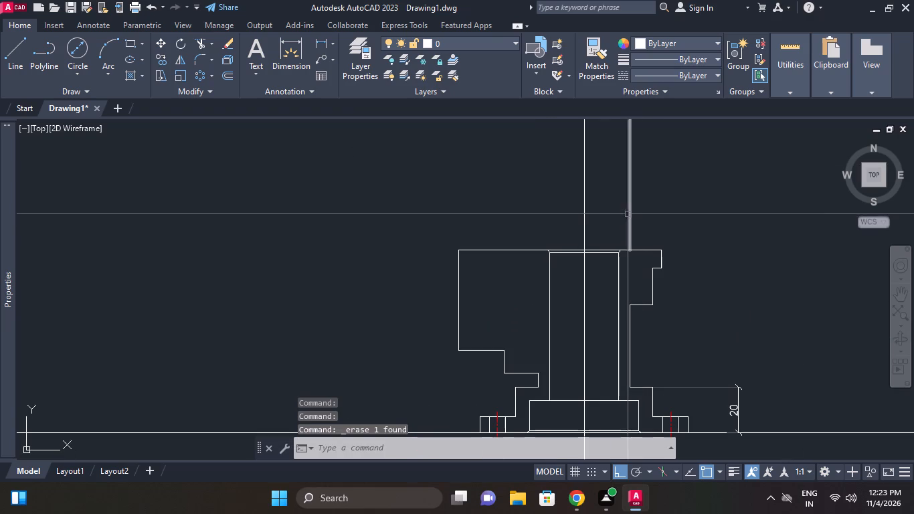
click(622, 209)
click(637, 185)
click(636, 167)
click(620, 172)
right_click(694, 163)
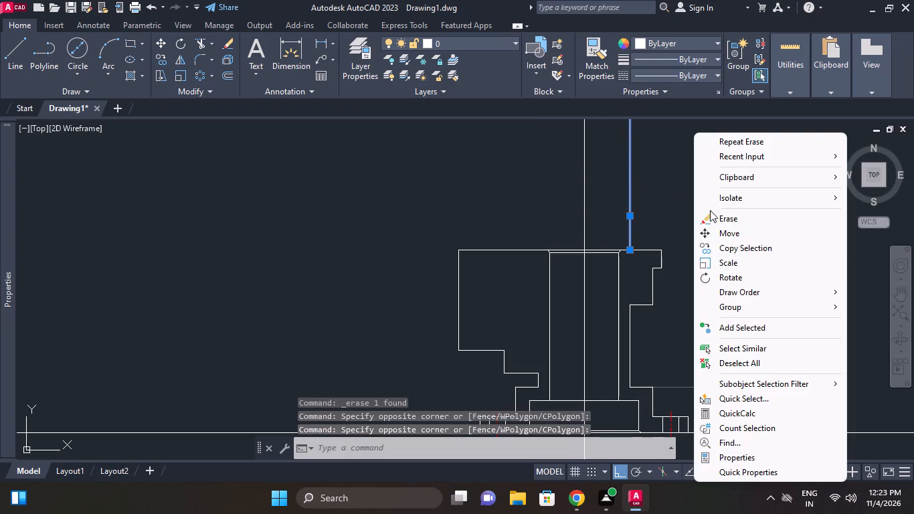
click(727, 222)
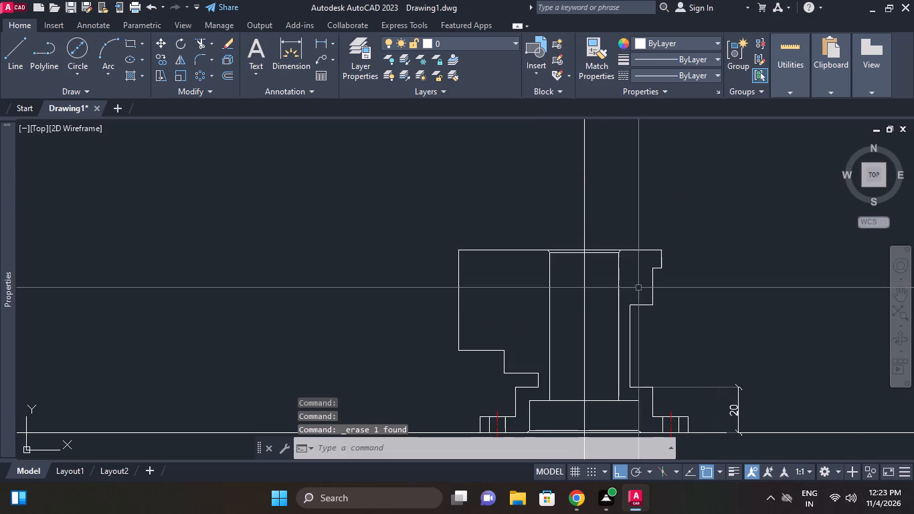
Compare the front view with the plan view below it for features still missing.
middle_drag(657, 317, 654, 262)
middle_drag(662, 332, 670, 267)
scroll(714, 290, down, 2)
middle_drag(689, 249, 681, 240)
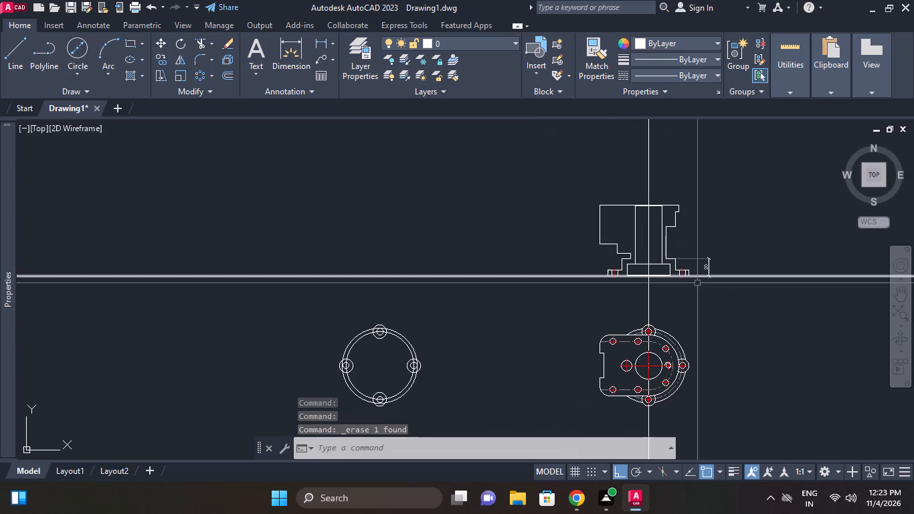
middle_drag(690, 319, 689, 282)
middle_drag(704, 311, 673, 320)
scroll(631, 232, up, 1)
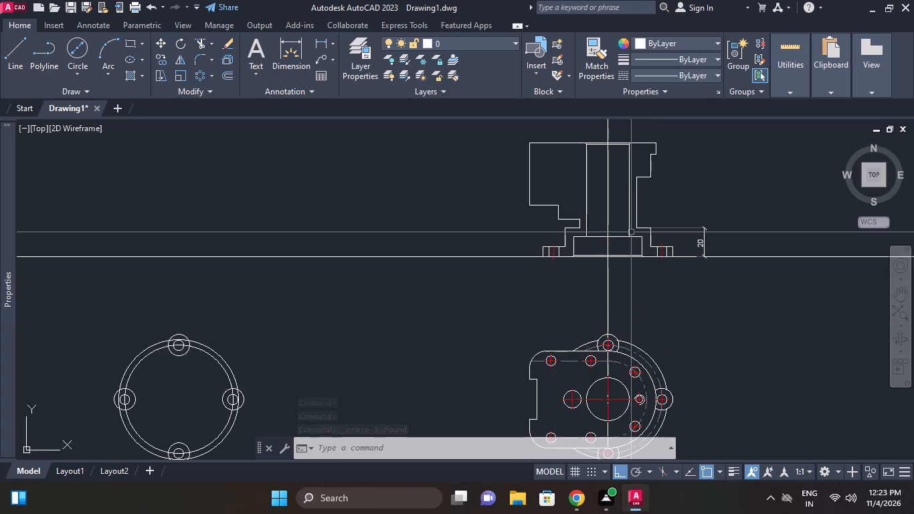
middle_drag(612, 222, 608, 248)
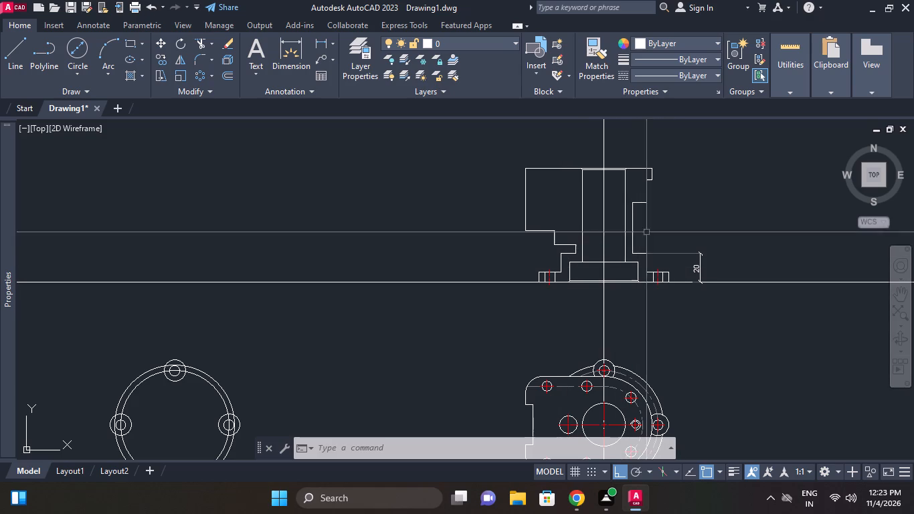
scroll(616, 183, up, 1)
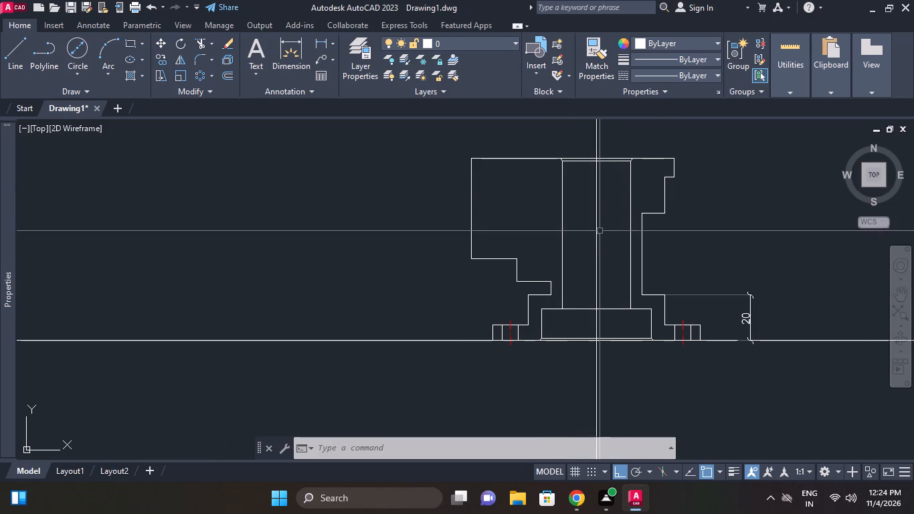
Draw a vertical projection line from the plan view's left notch corner up past the front view's top edge, about 178 long.
scroll(581, 288, down, 1)
middle_drag(581, 288, 572, 230)
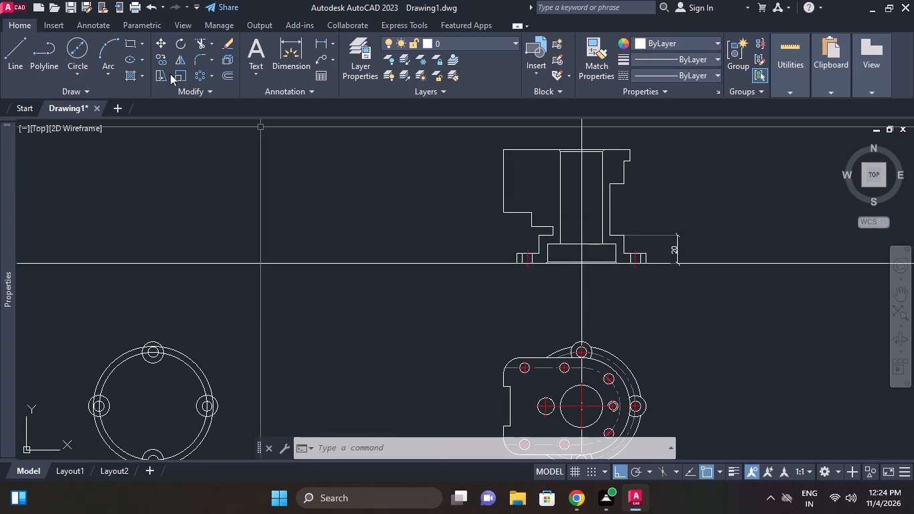
click(10, 50)
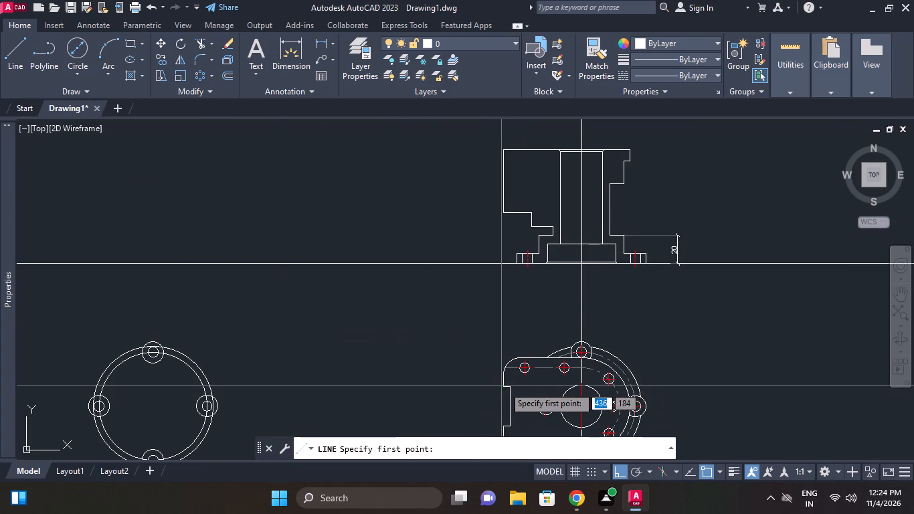
click(511, 388)
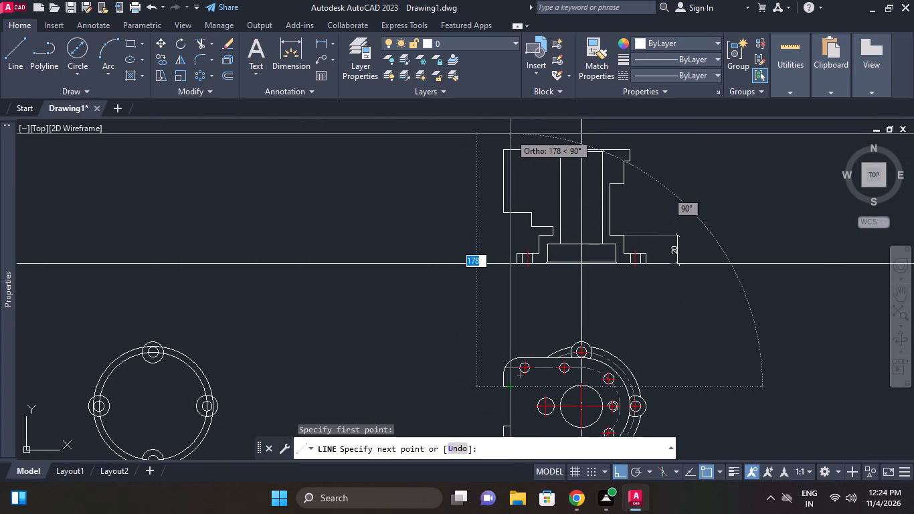
click(510, 135)
right_click(527, 136)
click(540, 147)
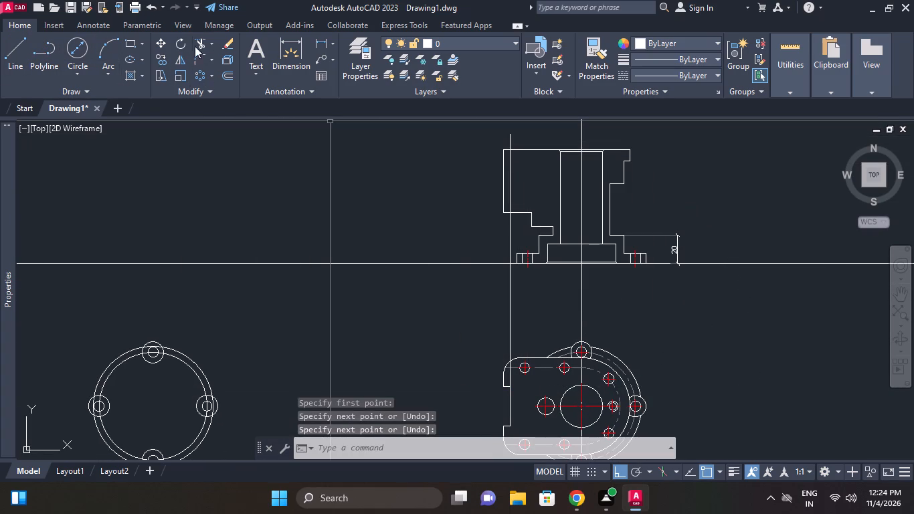
Trim the notch projection line above the block's top edge and between its lower left edge and the base line.
click(201, 42)
right_click(408, 213)
click(439, 226)
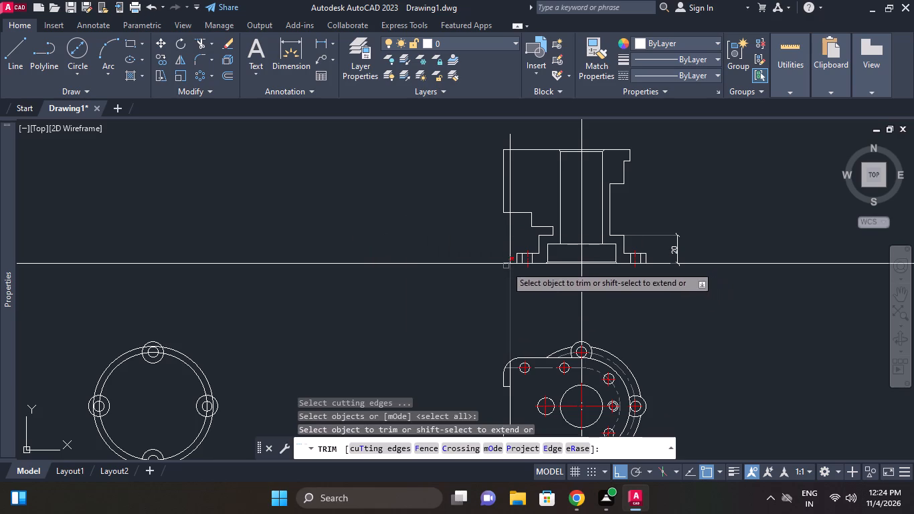
click(514, 228)
click(499, 220)
click(513, 141)
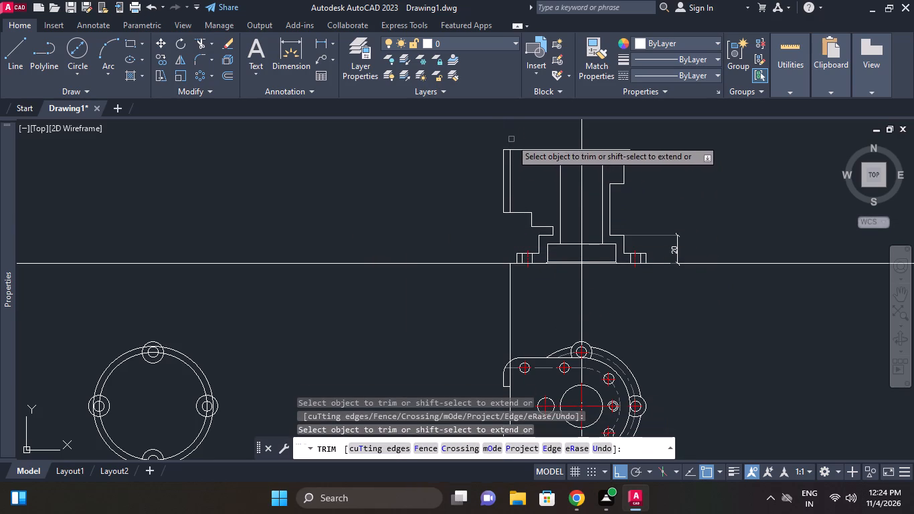
right_click(466, 139)
click(484, 149)
Erase the leftover notch projection line between the base line and the plan view.
click(513, 294)
click(464, 286)
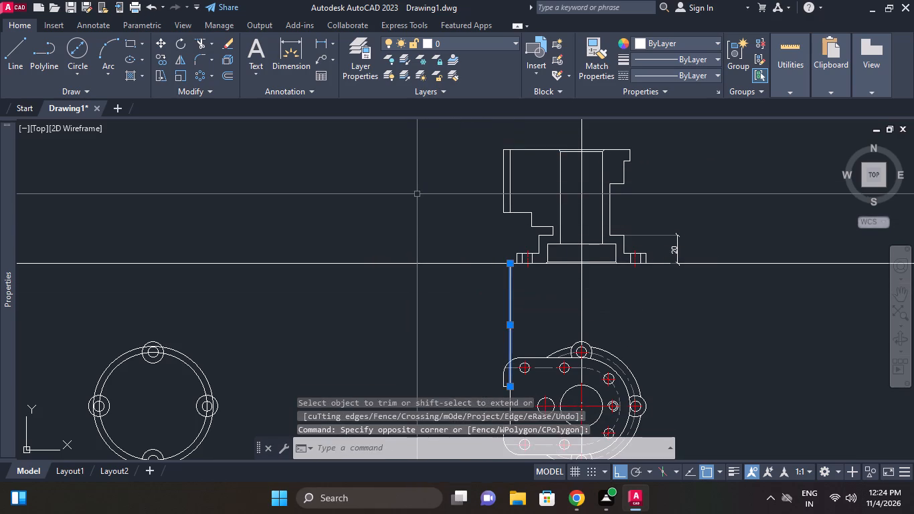
right_click(415, 190)
click(458, 220)
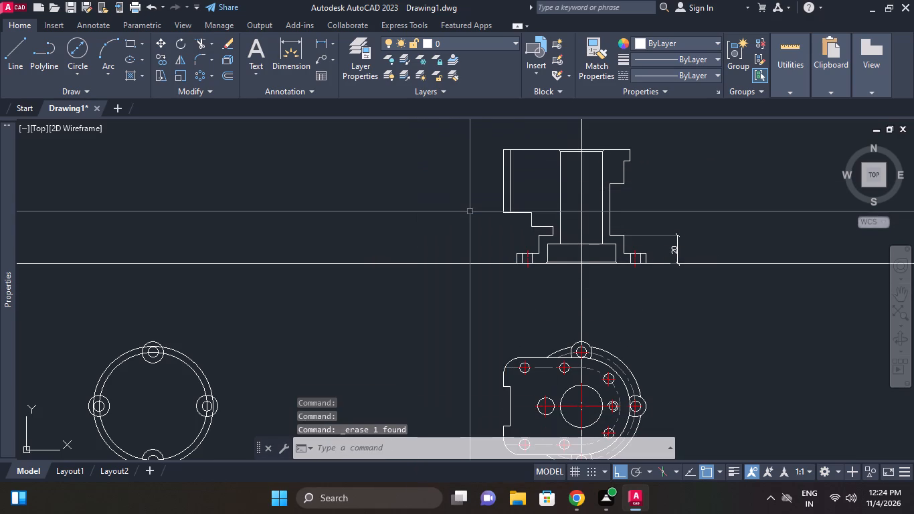
Check the width of the first step under the block's left wall.
middle_drag(470, 211, 460, 232)
scroll(523, 199, up, 1)
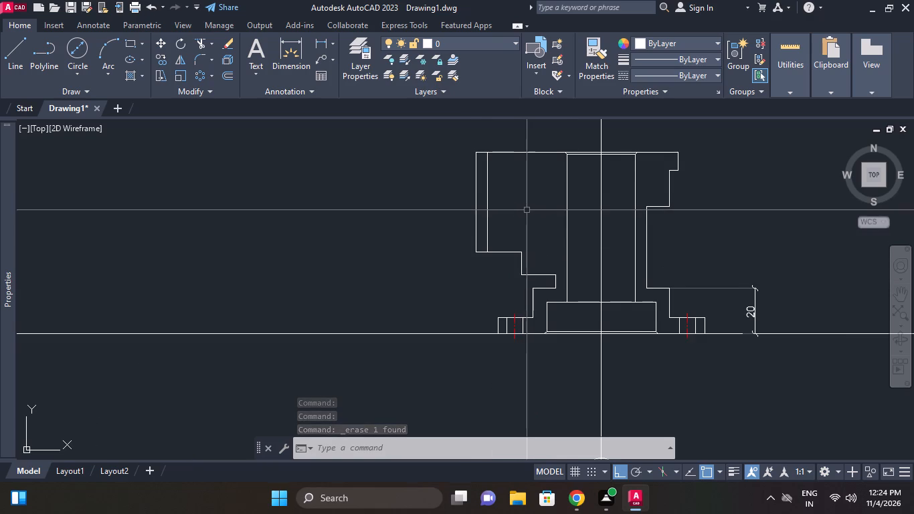
middle_drag(521, 210, 513, 206)
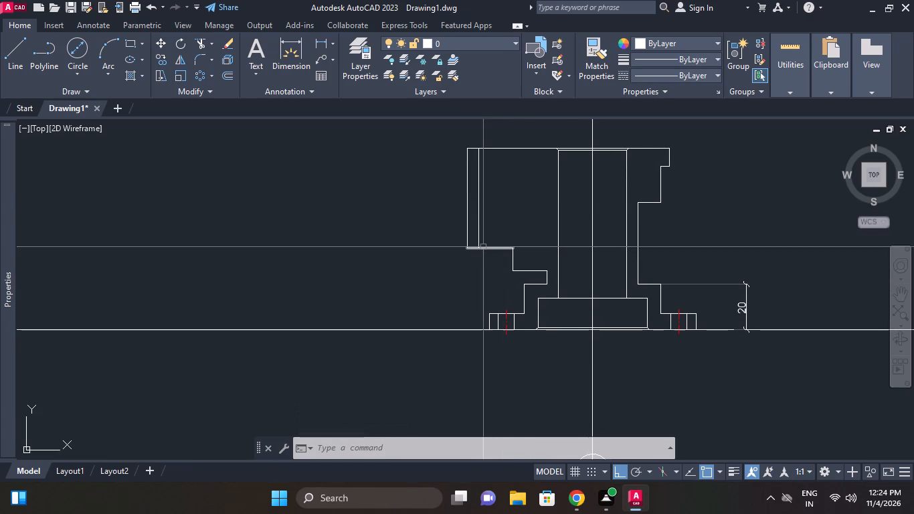
click(322, 46)
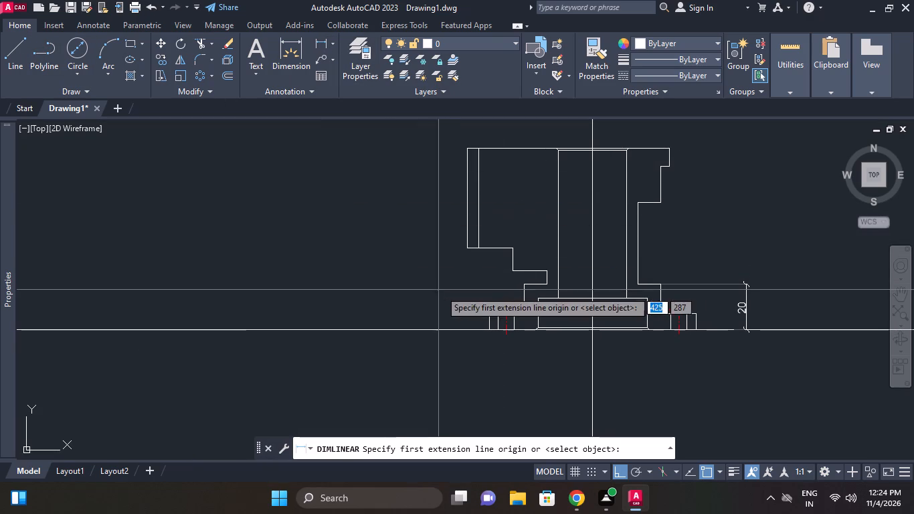
click(464, 247)
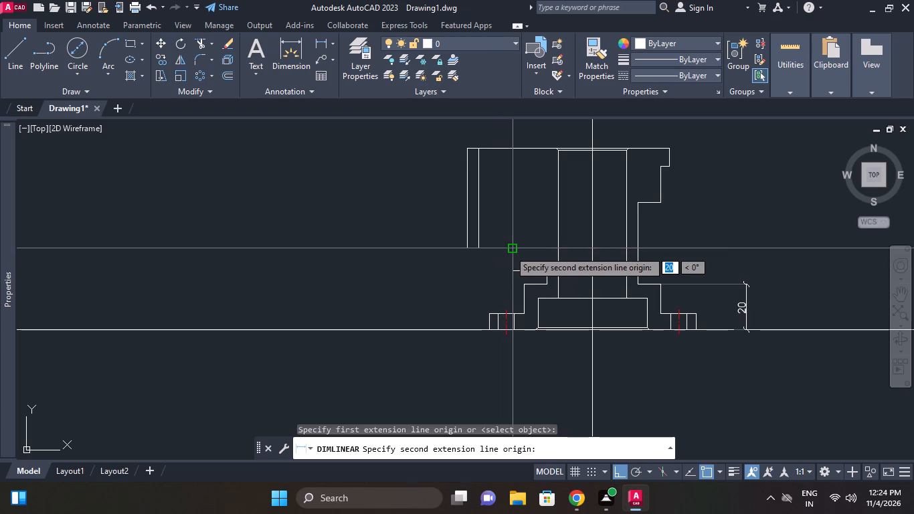
right_click(505, 209)
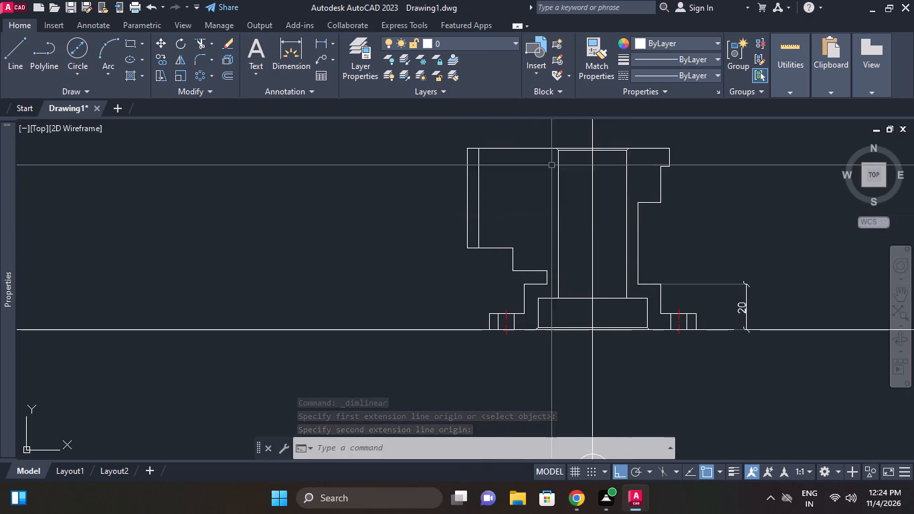
Offset the vertical centre line 25 to the left to mark the left hole's axis.
click(223, 78)
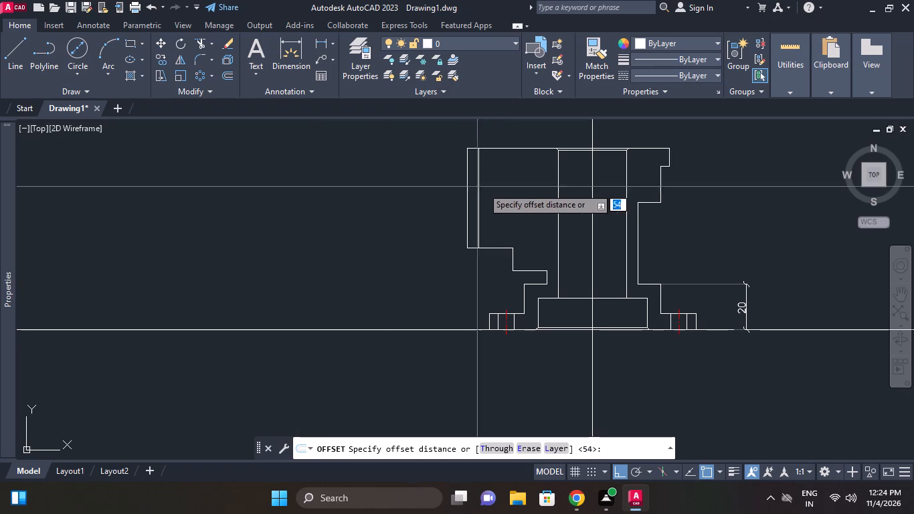
text(25)
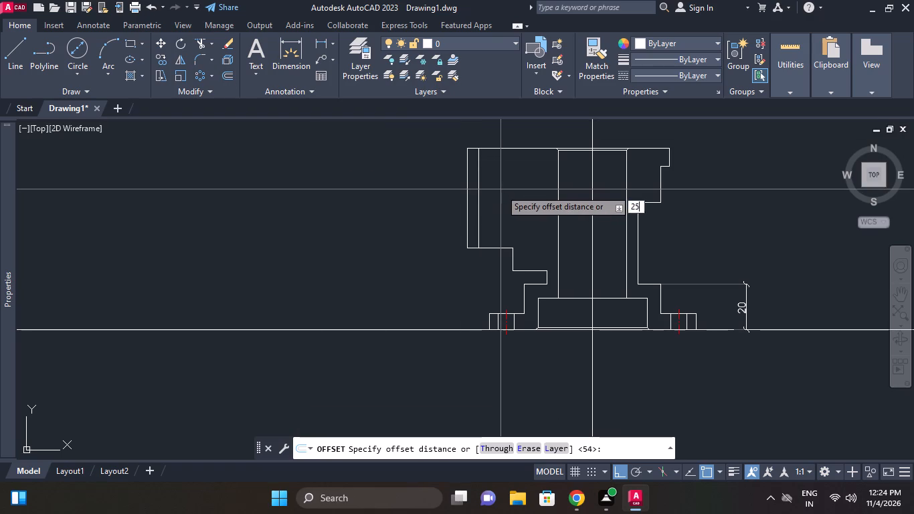
key(Return)
click(592, 189)
click(563, 181)
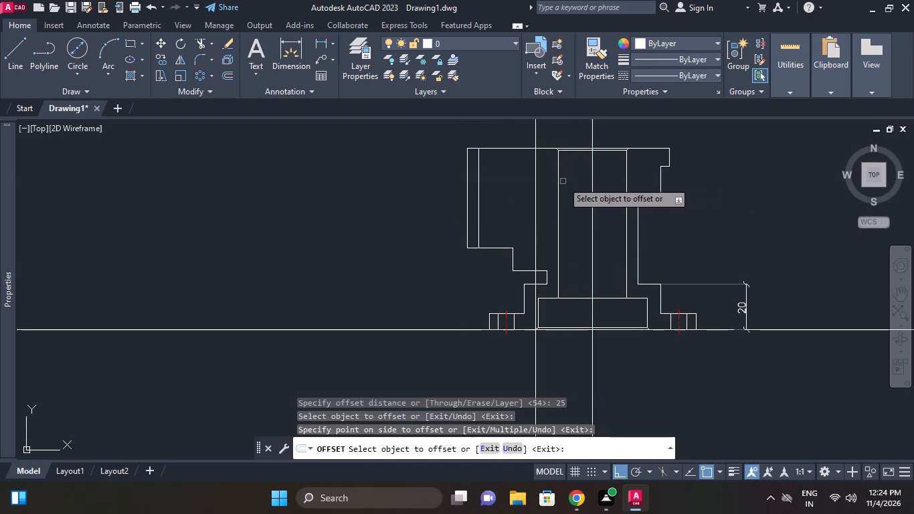
Offset the vertical centre line 22 to the right to mark the small right hole's axis.
click(593, 186)
text(22)
key(Return)
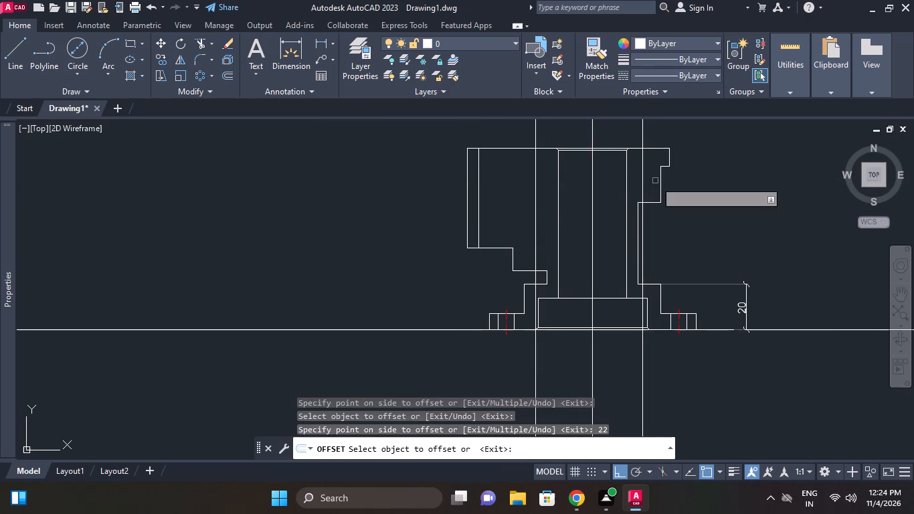
middle_drag(699, 185, 678, 134)
scroll(678, 135, down, 1)
middle_drag(670, 201, 671, 140)
scroll(563, 311, up, 2)
key(Escape)
Offset the left hole's axis line 6 to each side in the front view for the hole's walls.
scroll(622, 255, down, 1)
middle_drag(622, 255, 614, 285)
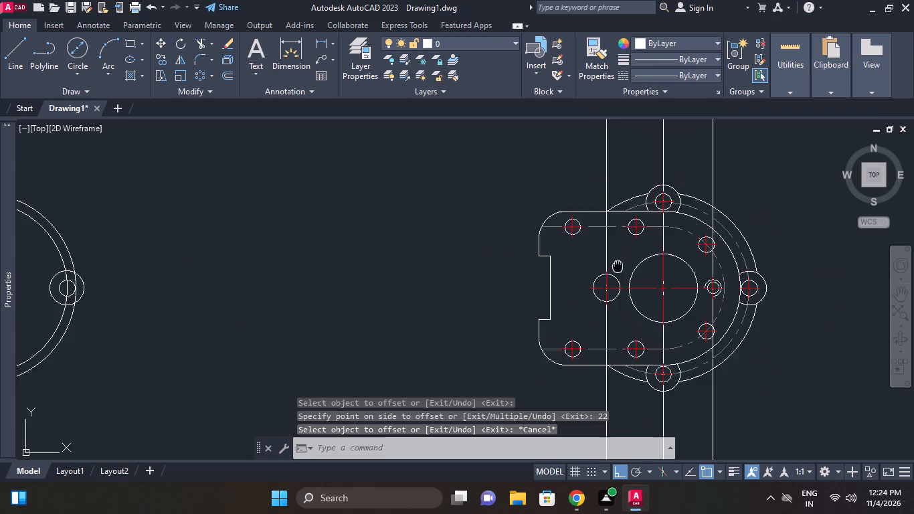
scroll(614, 285, down, 1)
middle_drag(614, 285, 610, 337)
middle_drag(596, 220, 590, 296)
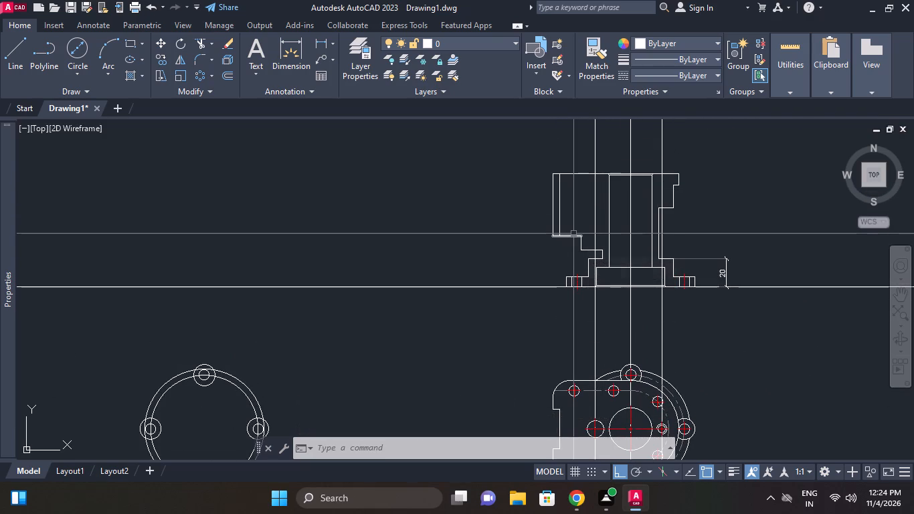
scroll(623, 195, up, 1)
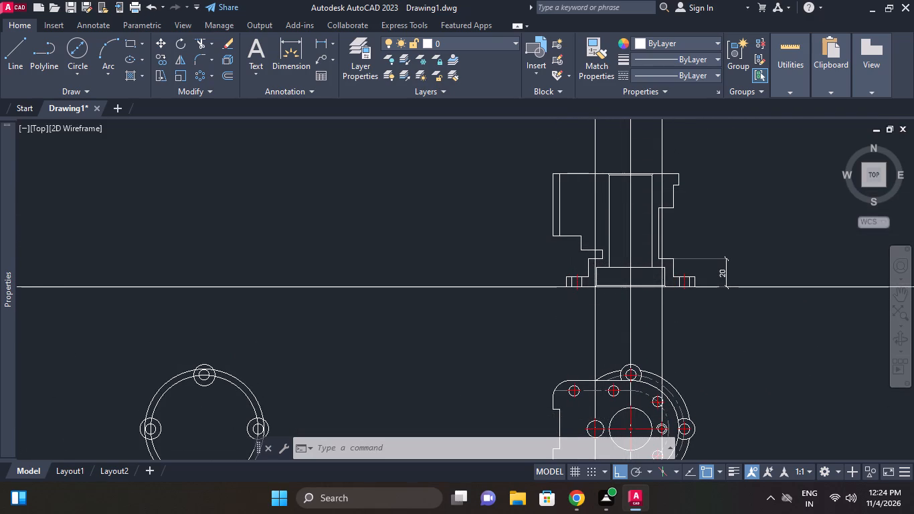
text(o)
key(space)
key(6)
key(Return)
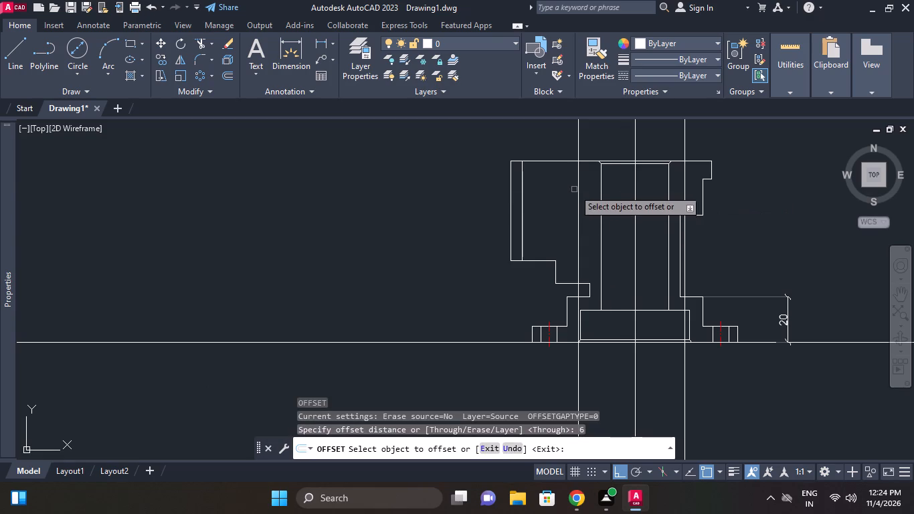
click(577, 189)
click(569, 189)
click(579, 185)
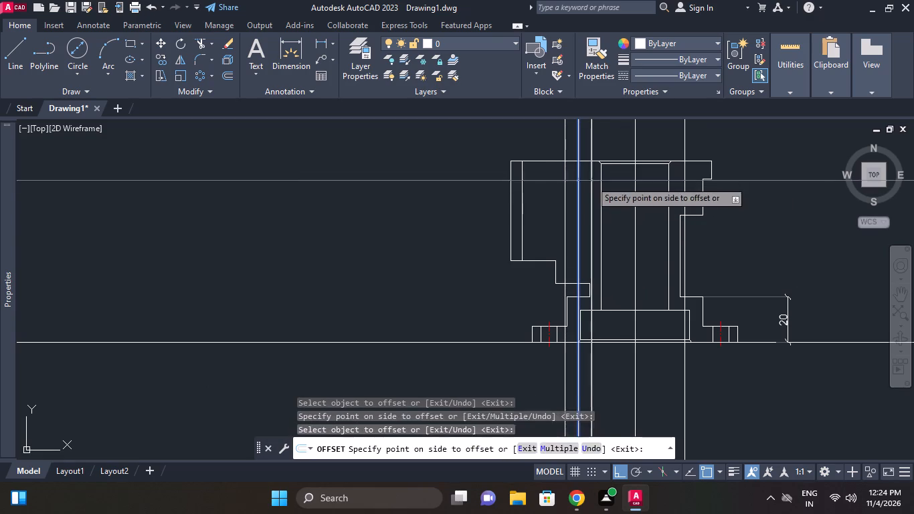
click(591, 181)
key(Escape)
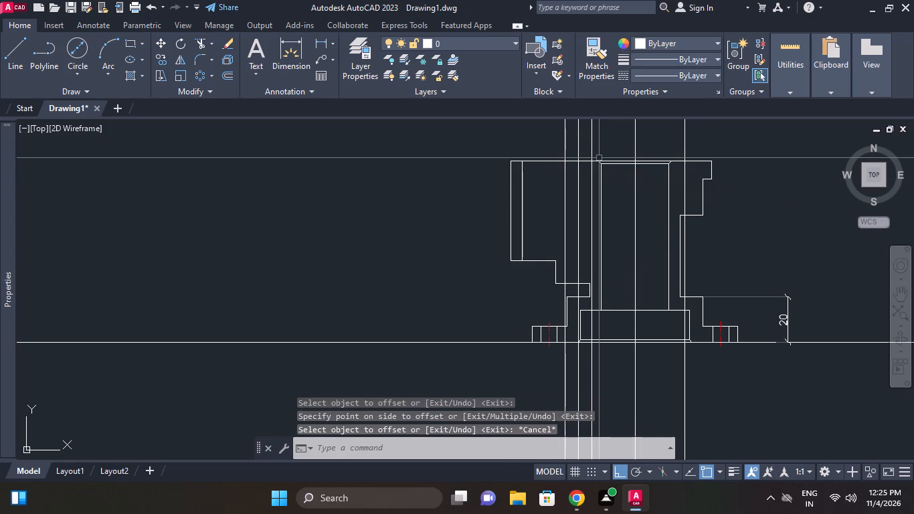
Offset the front view's top edge 40 downward.
click(234, 75)
text(40)
key(Return)
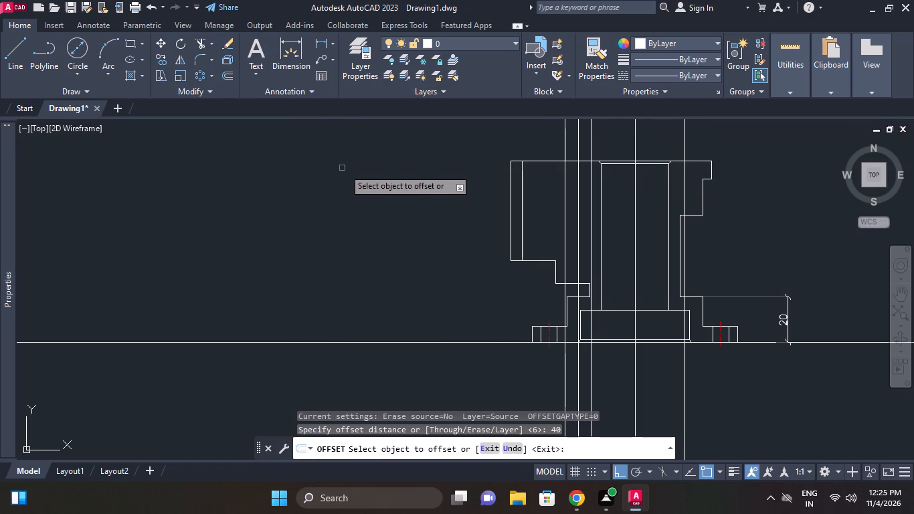
click(539, 161)
click(543, 195)
key(Escape)
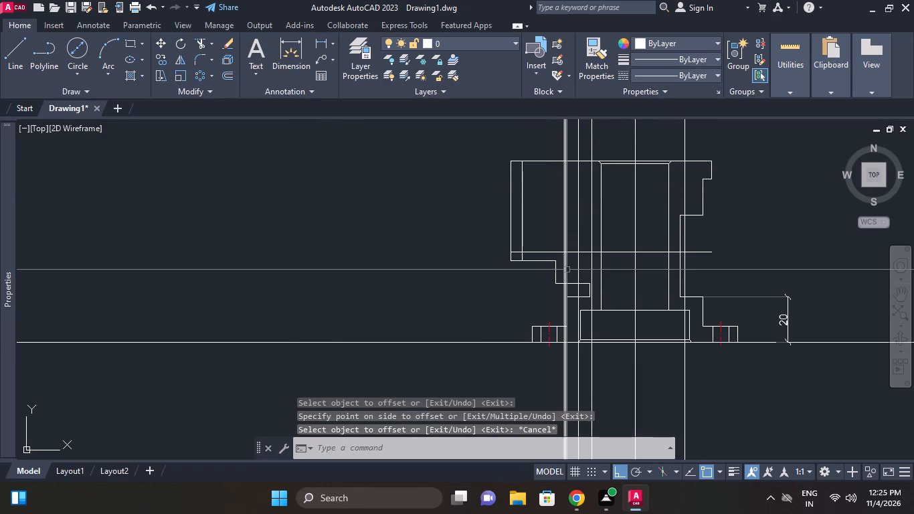
Trim the left hole's wall lines below the 40-deep bottom line, and trim the bottom line just outside both walls.
middle_click(567, 266)
scroll(567, 266, up, 1)
key(t)
key(r)
key(space)
key(space)
click(557, 245)
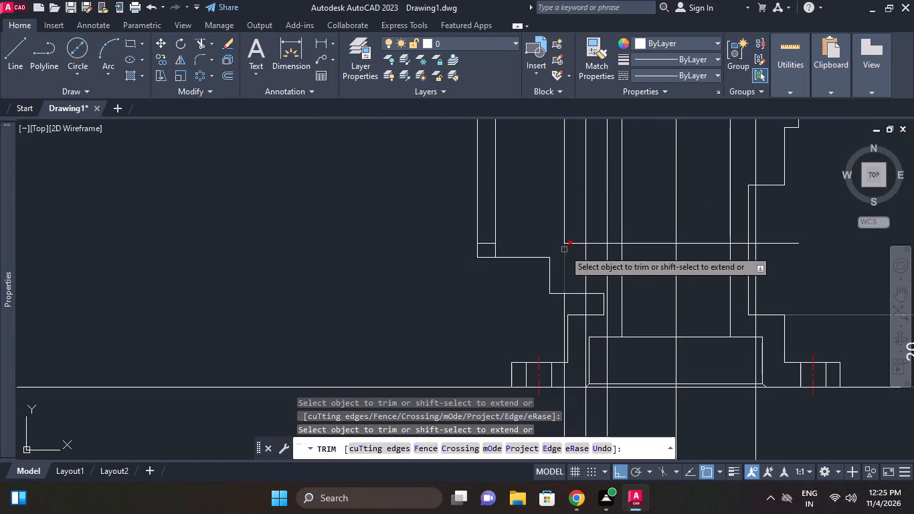
click(564, 250)
click(607, 251)
click(615, 242)
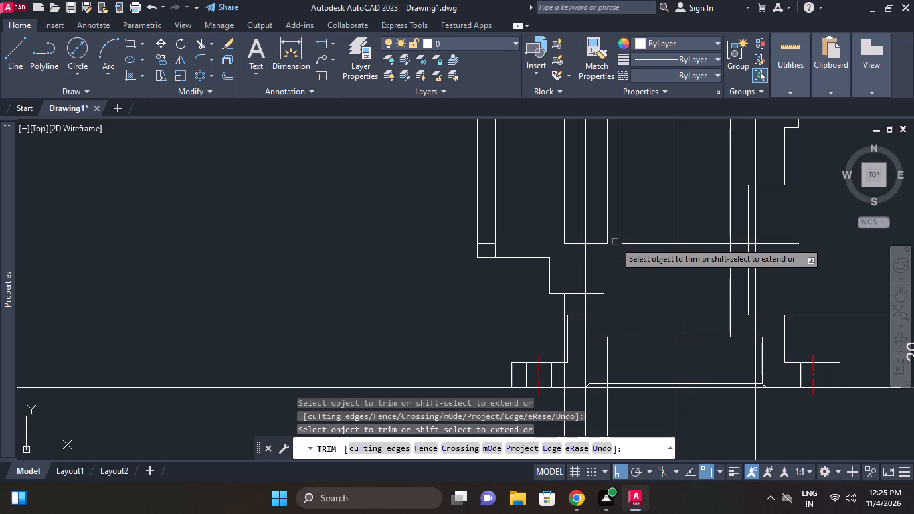
key(Escape)
Erase the leftover pieces of the depth line on both sides of the left hole.
click(629, 242)
key(e)
key(space)
click(492, 247)
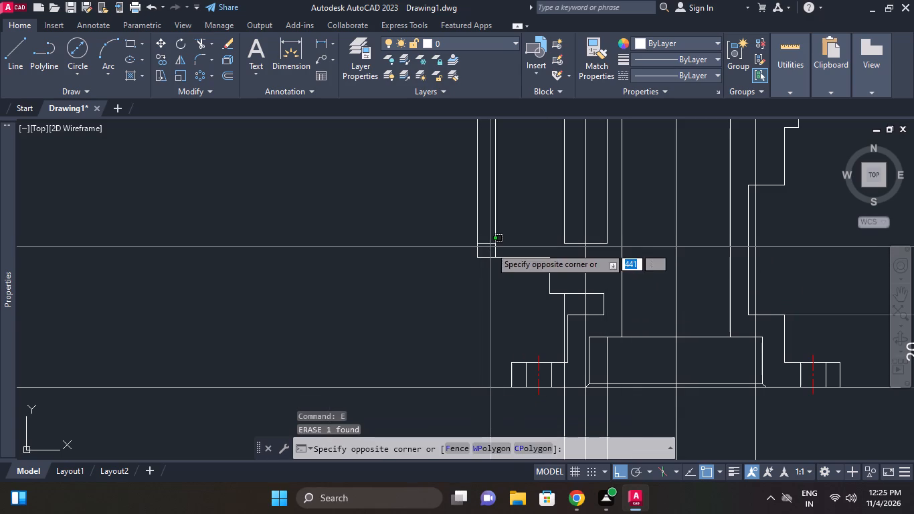
key(e)
key(Escape)
click(486, 244)
key(e)
key(space)
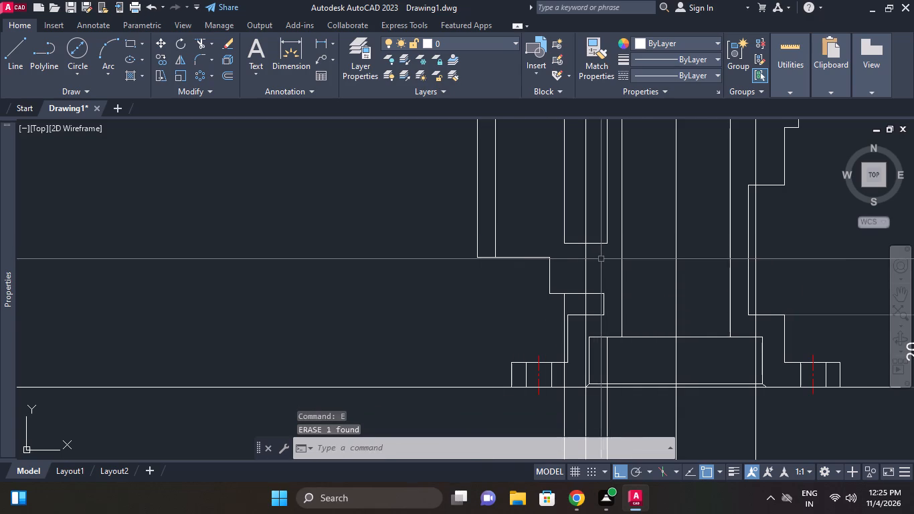
Trim the left hole's two wall lines above the front view's top edge.
scroll(601, 259, down, 1)
middle_drag(601, 262, 601, 280)
middle_drag(578, 189, 571, 212)
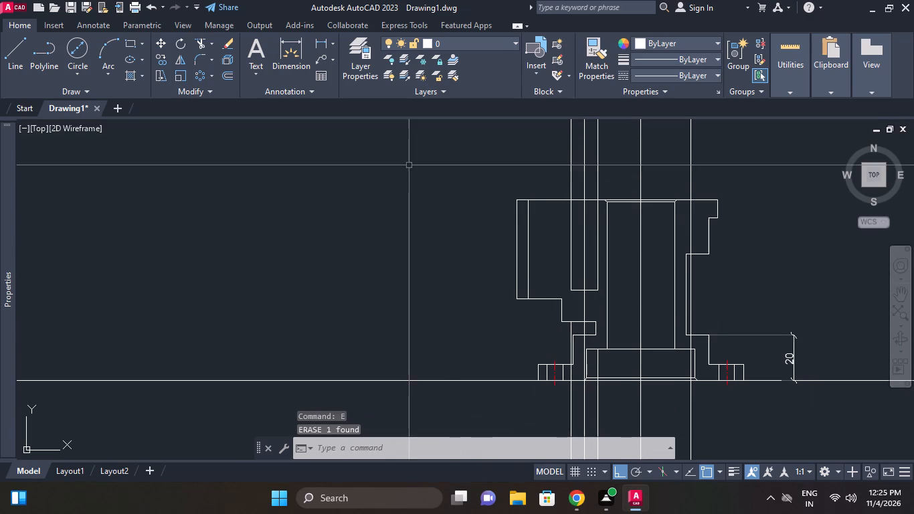
right_click(408, 171)
click(457, 191)
click(583, 209)
right_click(477, 187)
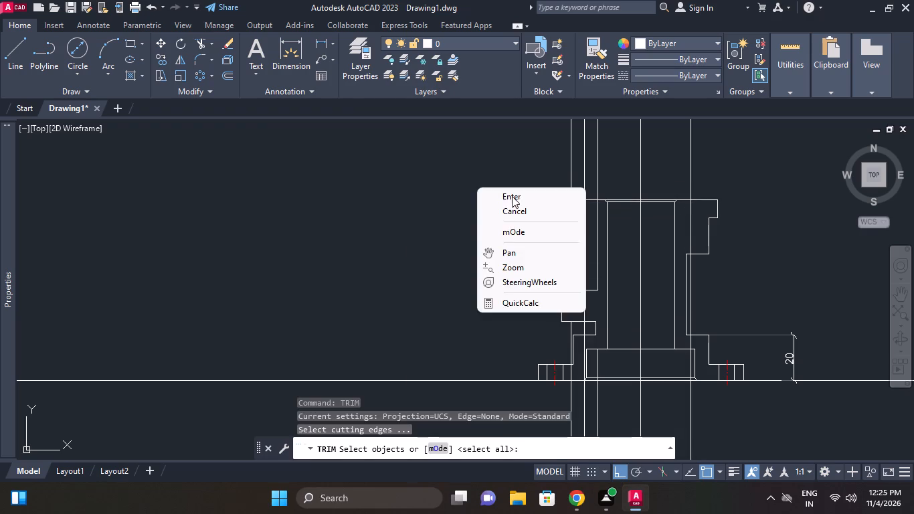
click(512, 196)
click(569, 191)
click(601, 184)
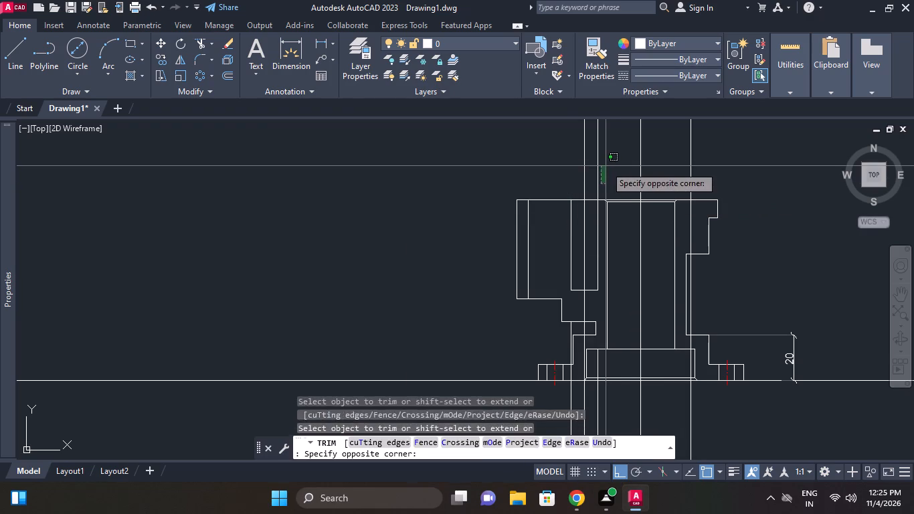
click(599, 163)
click(597, 155)
right_click(608, 147)
click(619, 152)
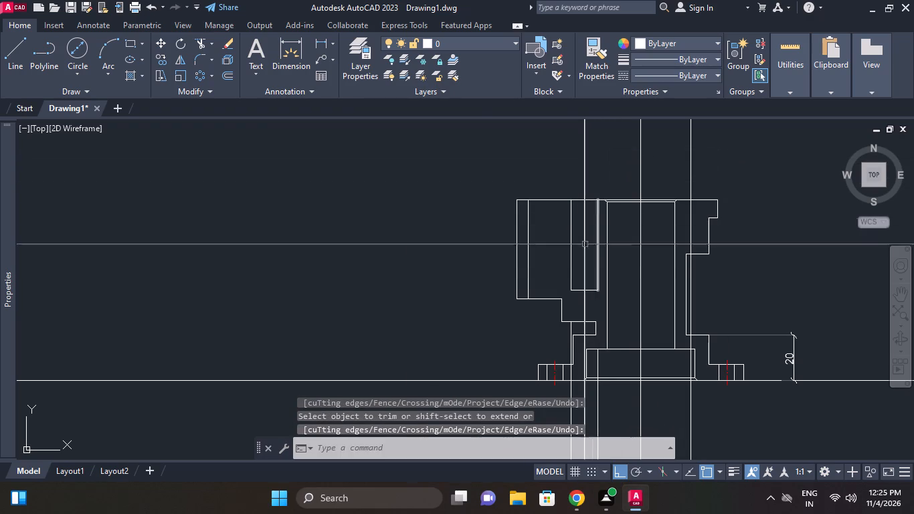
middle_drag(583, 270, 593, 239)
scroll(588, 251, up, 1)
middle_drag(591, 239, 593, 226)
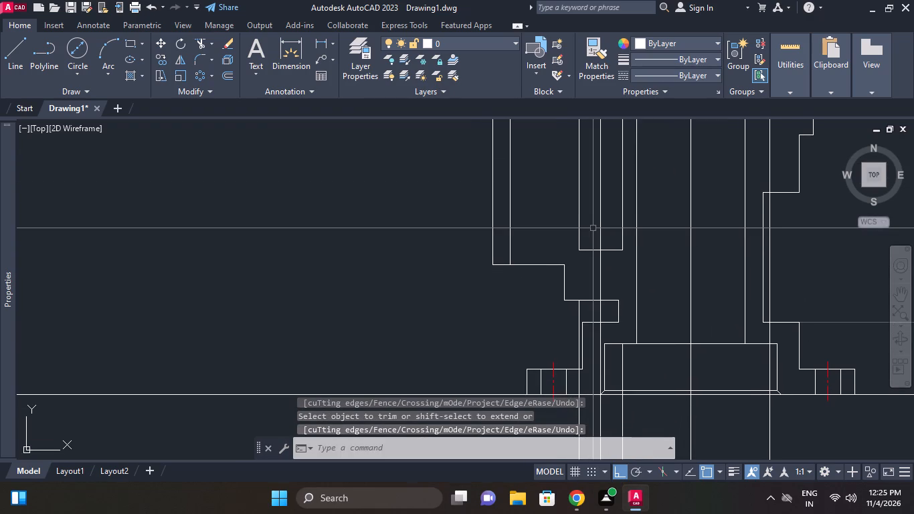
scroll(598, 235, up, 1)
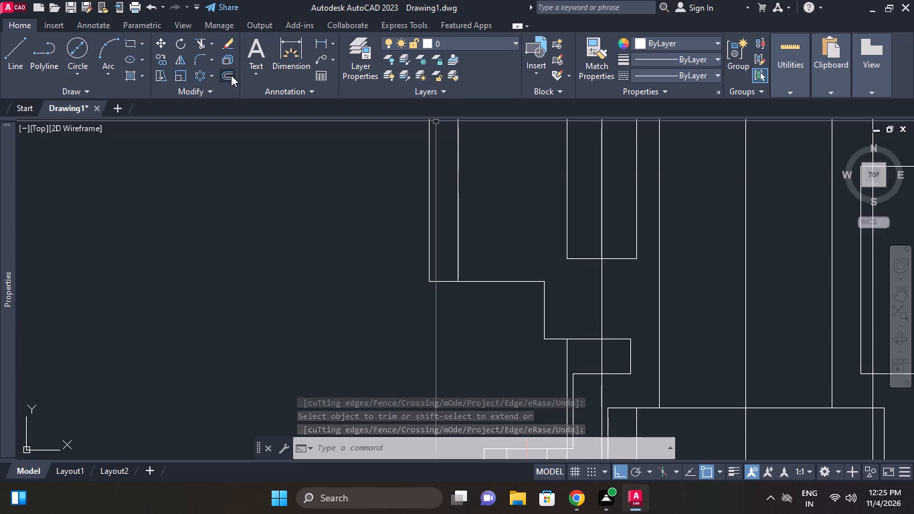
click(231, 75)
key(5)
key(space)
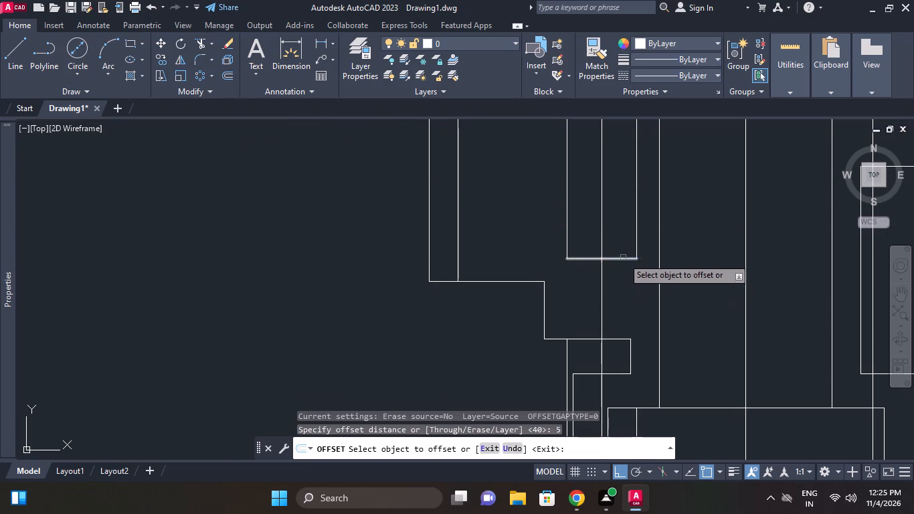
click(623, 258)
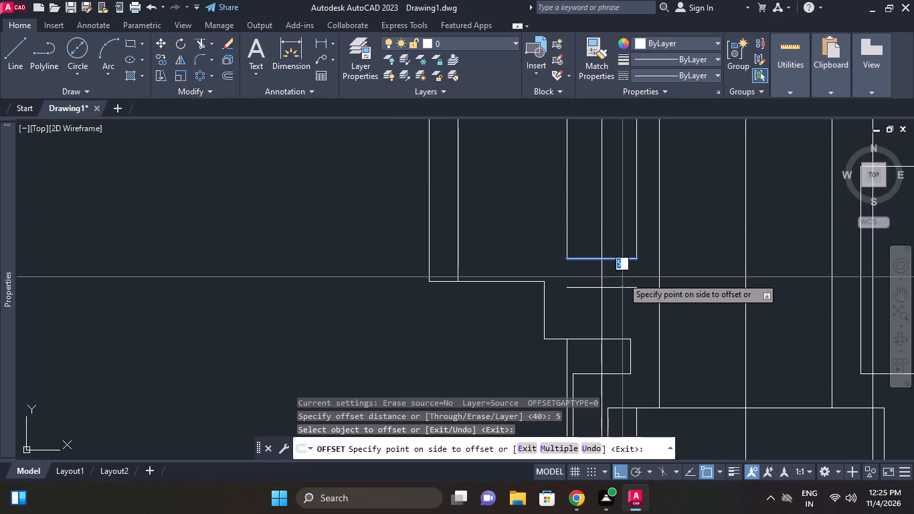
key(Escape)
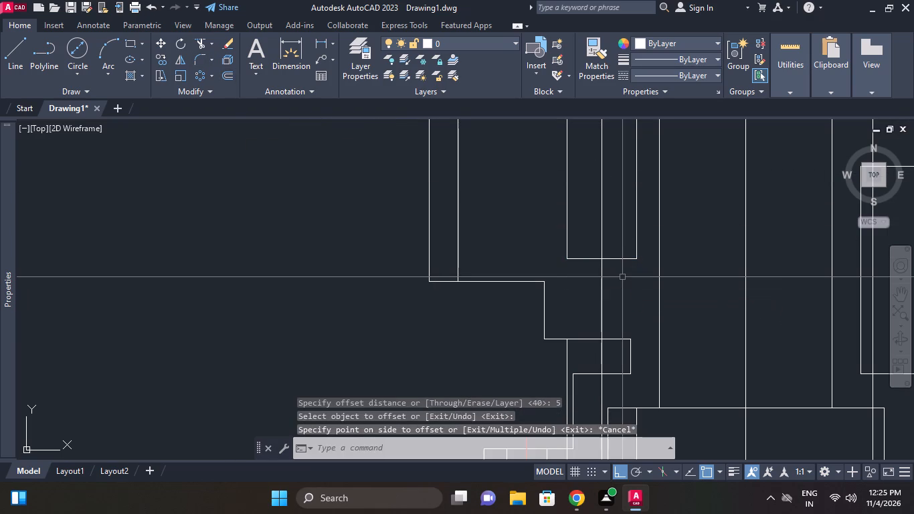
Offset the left hole's bottom line 3 downward to mark the depth of the drill tip.
key(o)
key(space)
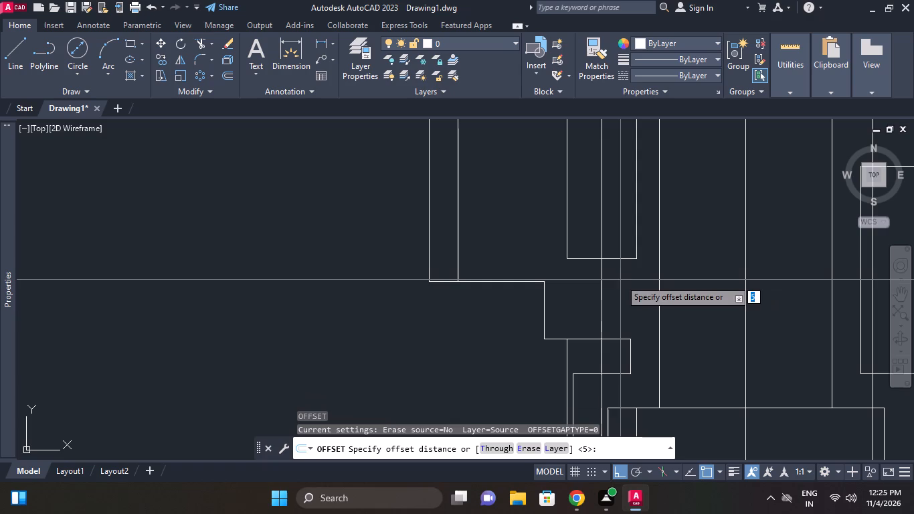
text(3)
key(space)
click(618, 262)
click(618, 257)
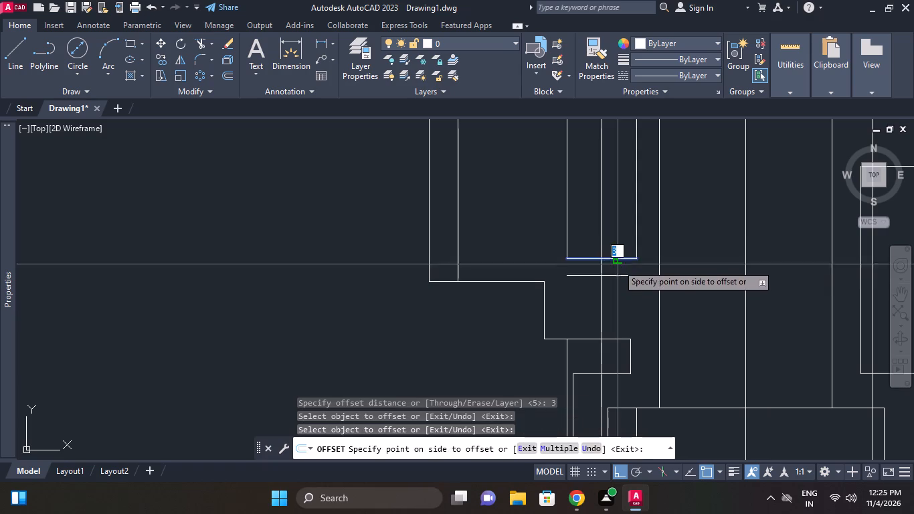
click(618, 270)
right_click(624, 217)
click(645, 220)
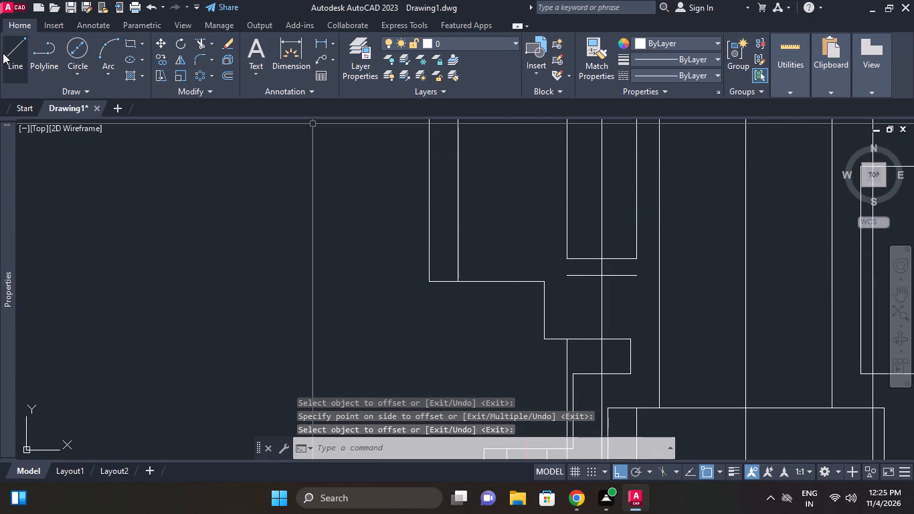
Draw the V-shaped drill tip from the hole's bottom corners to the axis on the offset line.
click(3, 52)
scroll(542, 272, up, 1)
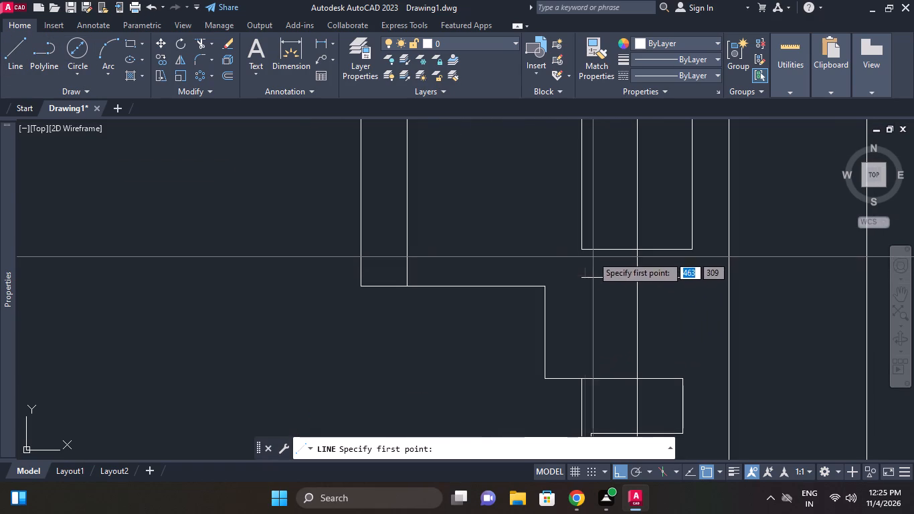
click(581, 251)
click(635, 278)
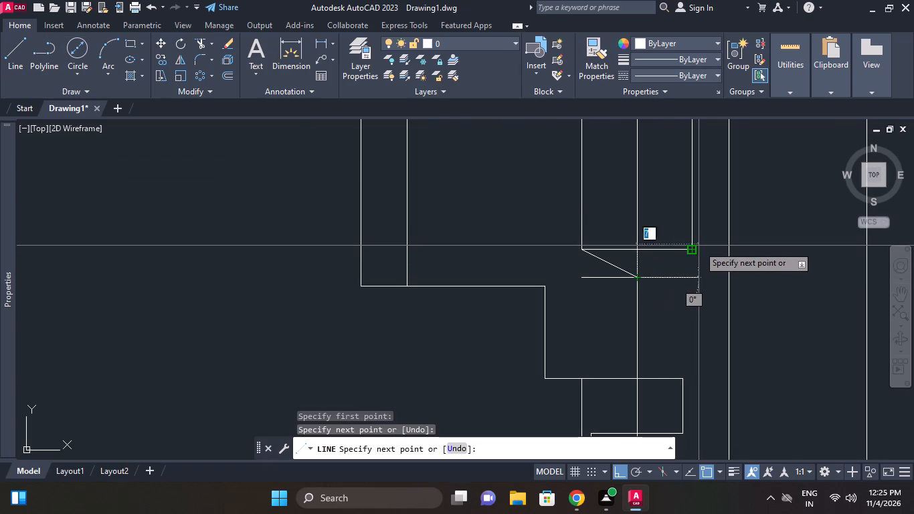
click(697, 249)
right_click(687, 213)
click(712, 238)
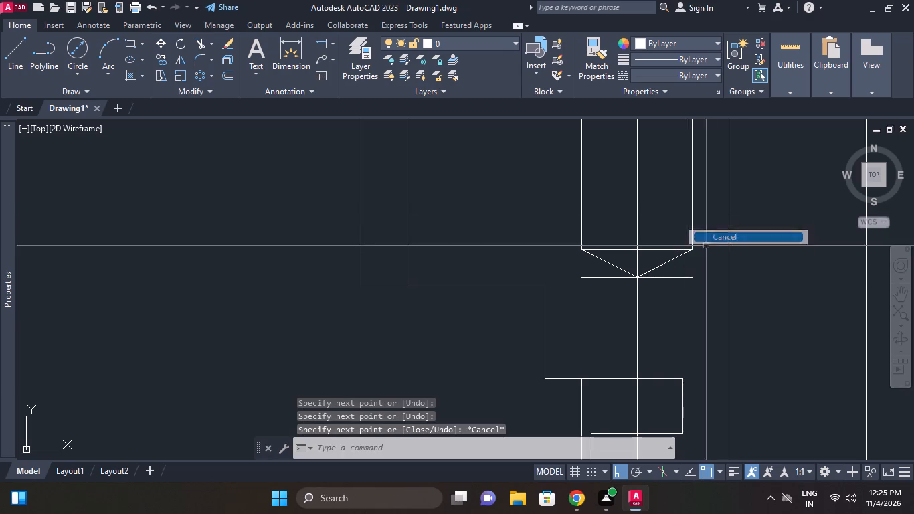
Erase the horizontal offset guide line through the drill tip's point.
click(685, 282)
click(682, 276)
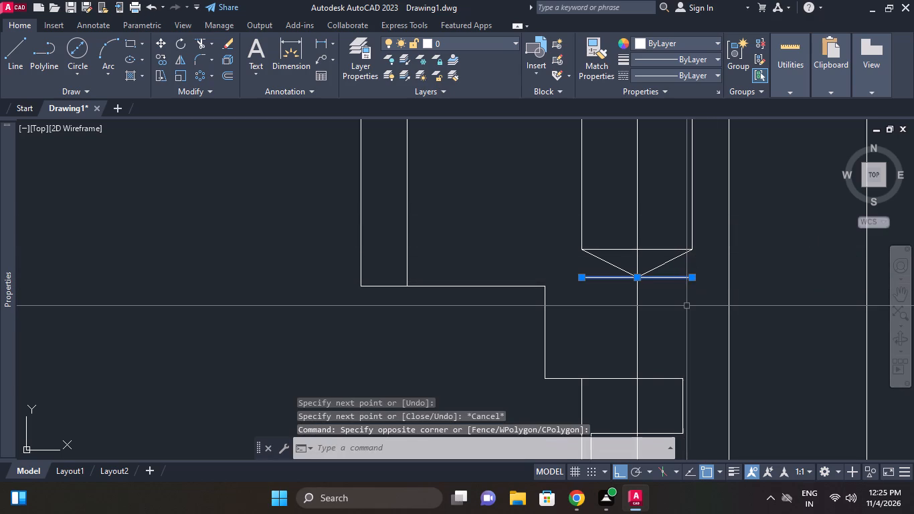
right_click(687, 307)
click(728, 218)
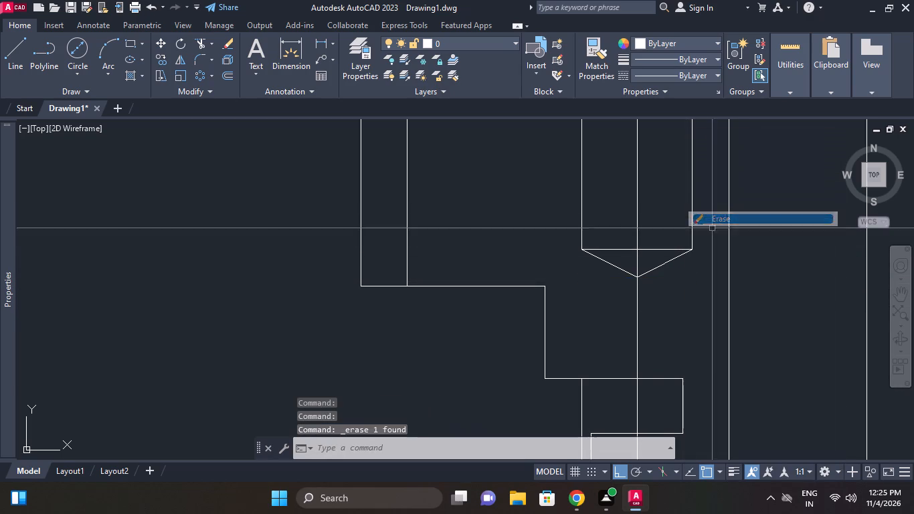
Draw short horizontal limit lines across the left hole's axis, just below the drill tip and just above the top edge.
click(17, 56)
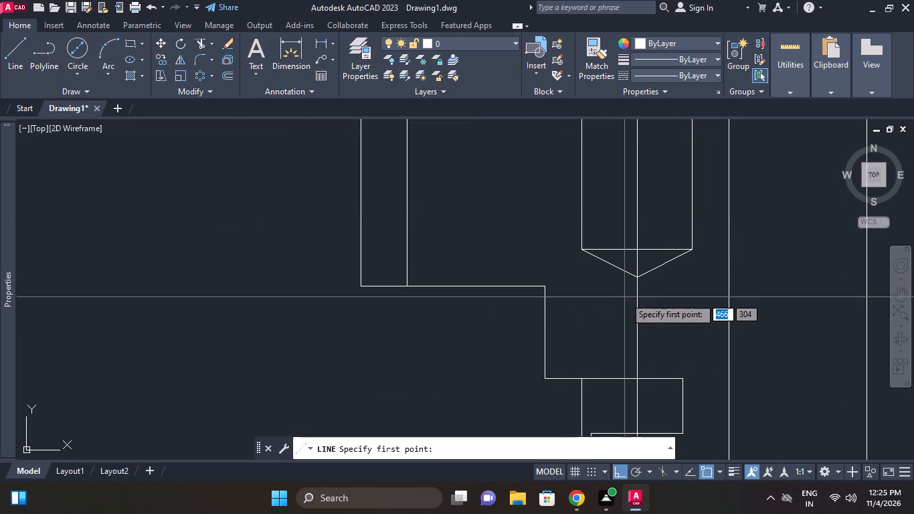
click(626, 290)
click(650, 287)
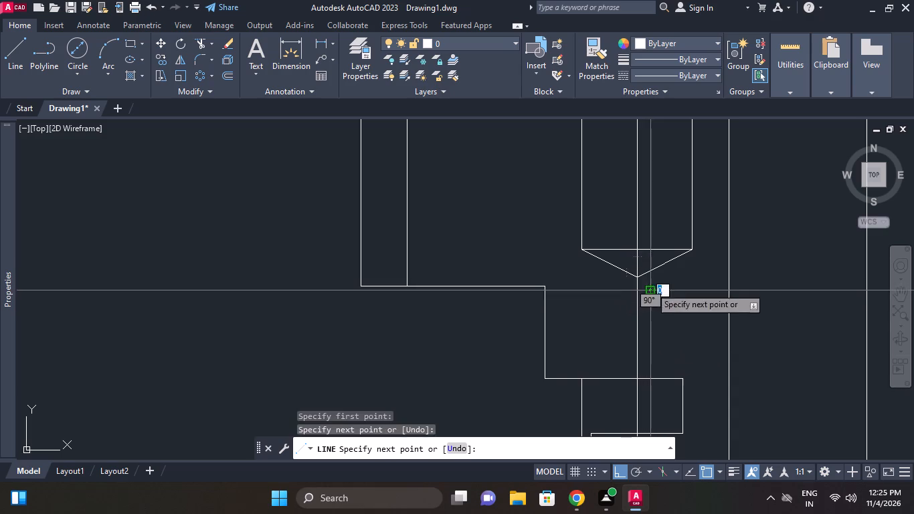
right_click(672, 275)
click(695, 279)
right_click(674, 224)
click(684, 226)
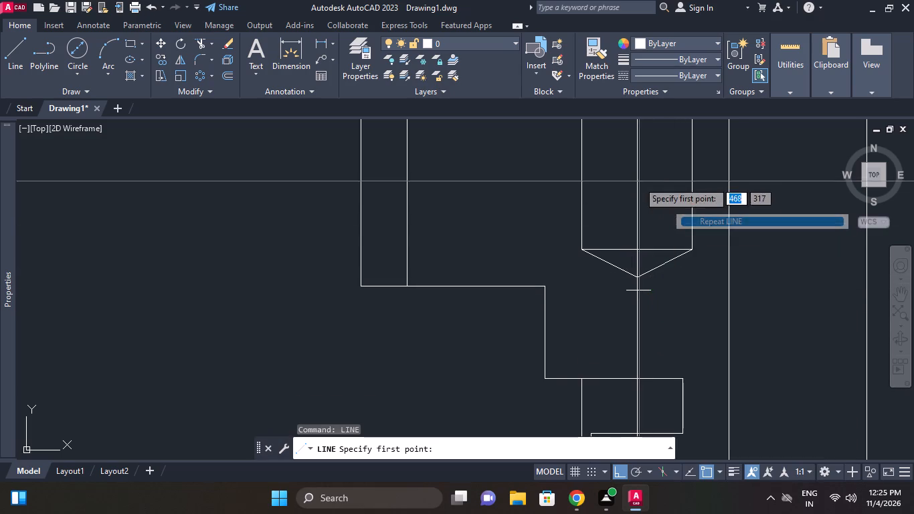
middle_drag(628, 216, 622, 286)
middle_drag(631, 193, 618, 301)
scroll(620, 244, down, 2)
scroll(616, 201, up, 2)
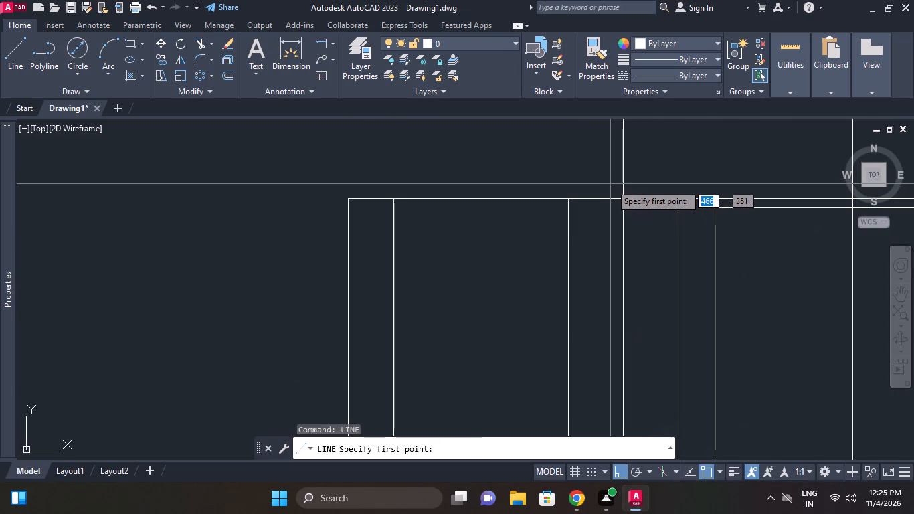
click(608, 179)
click(654, 177)
right_click(652, 160)
click(668, 167)
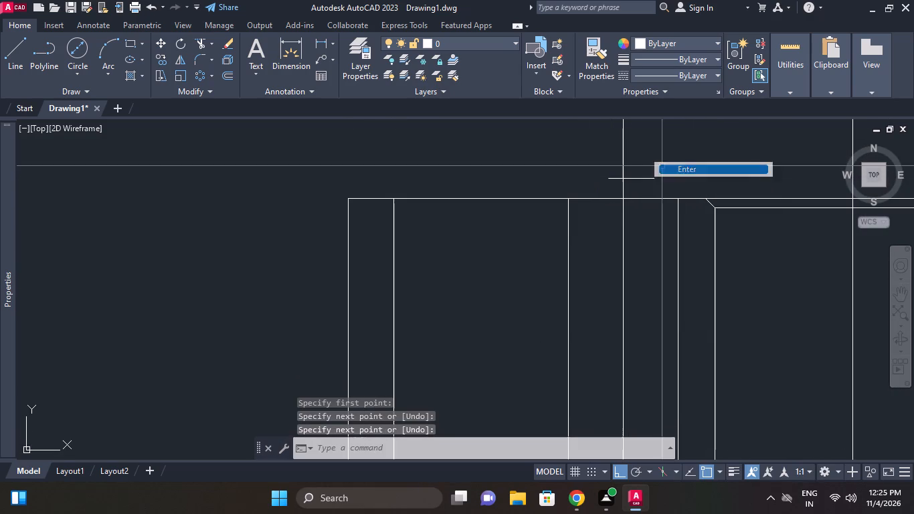
Trim the left hole's axis line above the upper limit line and below the lower one.
click(197, 37)
right_click(236, 126)
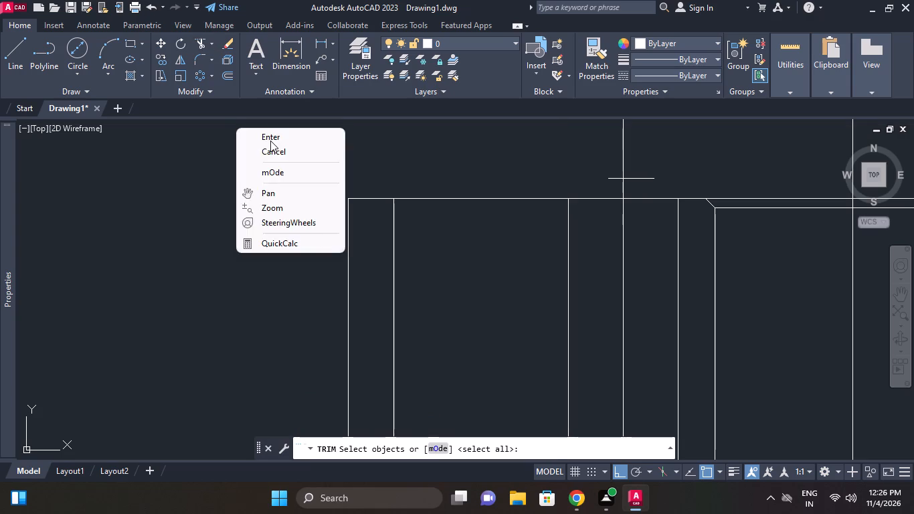
click(270, 141)
click(621, 154)
scroll(644, 155, down, 1)
middle_click(644, 155)
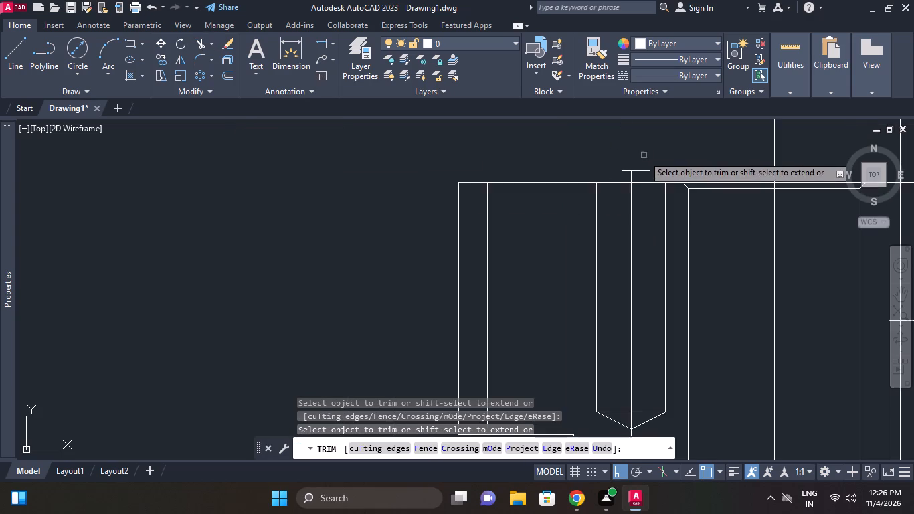
middle_drag(632, 229, 638, 157)
scroll(632, 228, down, 1)
scroll(649, 299, up, 1)
click(629, 288)
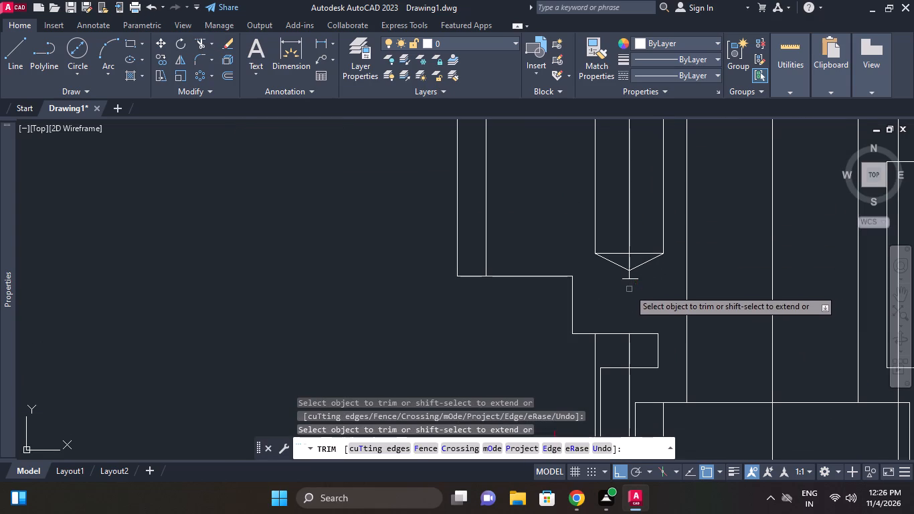
middle_drag(644, 305, 665, 266)
right_click(682, 272)
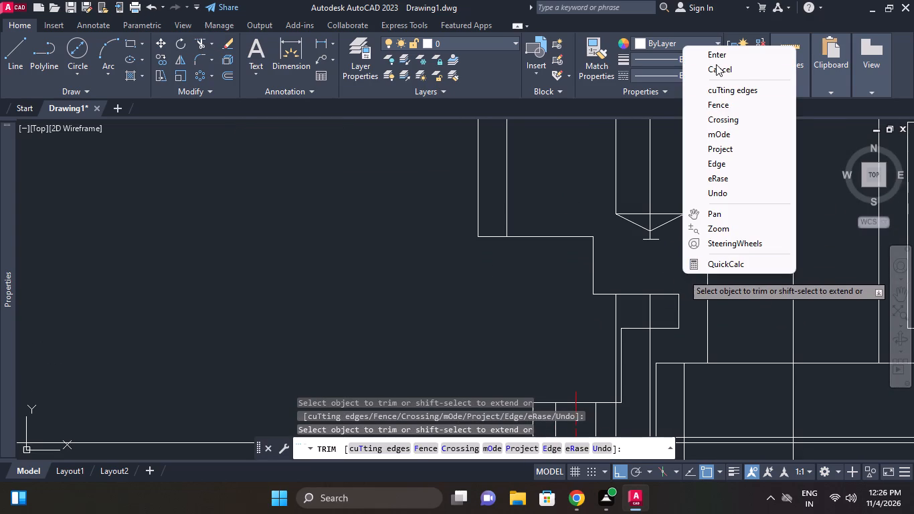
click(717, 58)
Erase the leftover axis line below the left hole together with the two short limit lines.
click(651, 313)
middle_drag(696, 258, 694, 274)
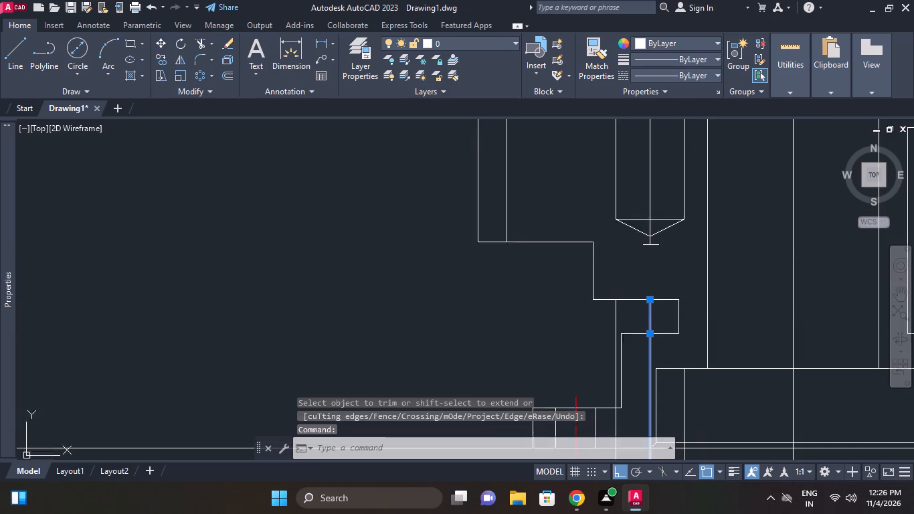
middle_drag(694, 274, 692, 317)
middle_drag(657, 278, 657, 296)
scroll(653, 321, up, 1)
click(651, 310)
scroll(670, 285, down, 2)
middle_drag(666, 296, 658, 326)
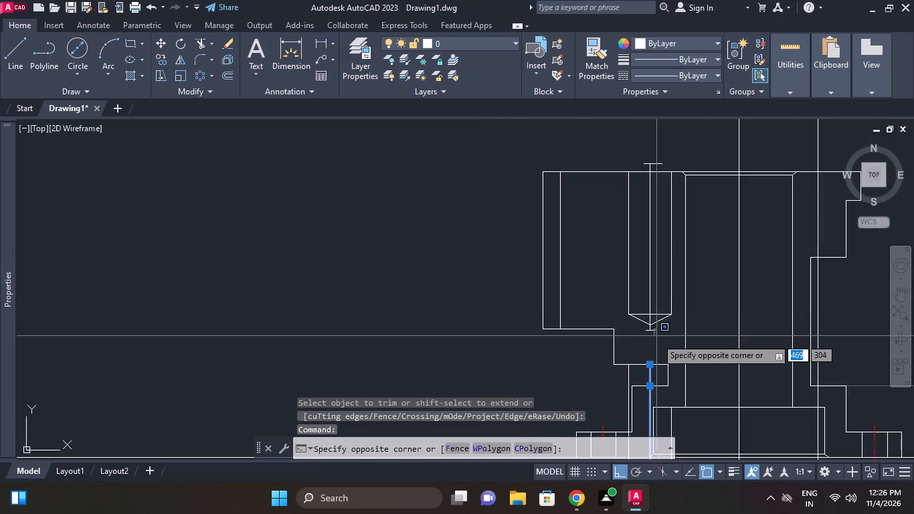
scroll(656, 338, up, 1)
click(650, 339)
middle_drag(677, 262, 672, 318)
scroll(670, 344, down, 1)
middle_drag(663, 226, 660, 278)
scroll(662, 236, up, 2)
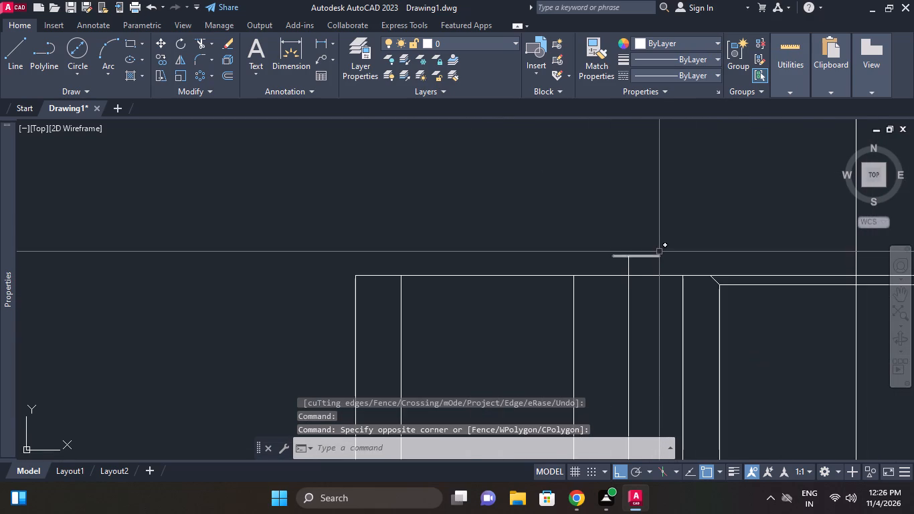
click(658, 252)
click(644, 256)
right_click(662, 214)
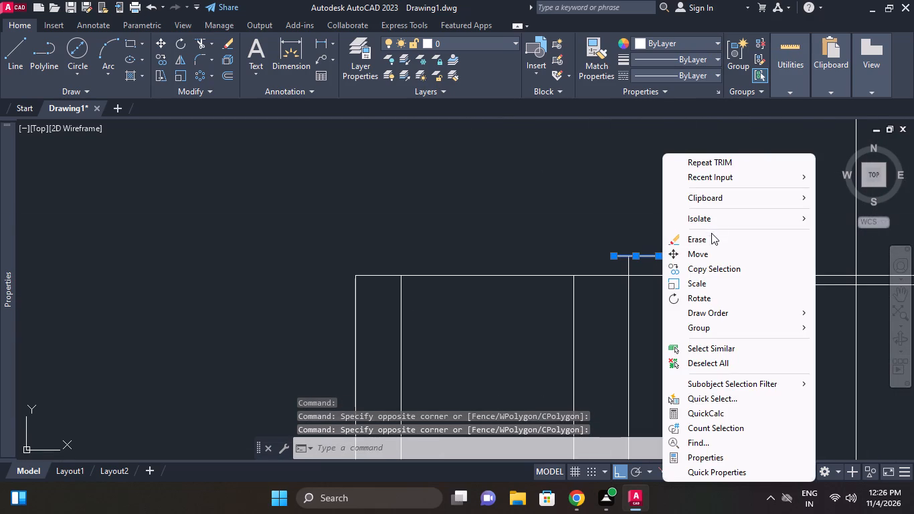
click(711, 234)
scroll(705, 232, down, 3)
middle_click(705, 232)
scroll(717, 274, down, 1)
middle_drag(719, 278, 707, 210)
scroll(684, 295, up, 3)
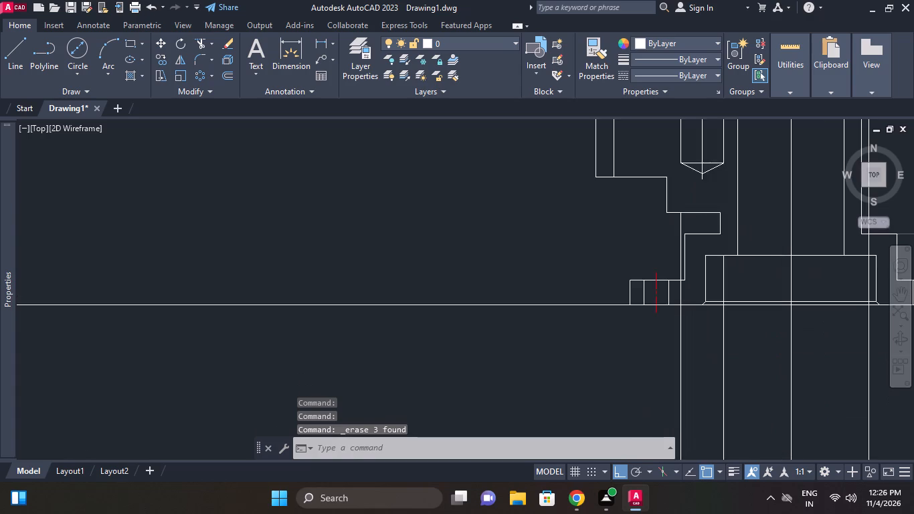
Match the properties of the left flange hole's red centerline onto the axis line of the left drilled hole in the front view.
click(654, 291)
click(604, 55)
scroll(557, 284, down, 2)
middle_drag(557, 285, 547, 319)
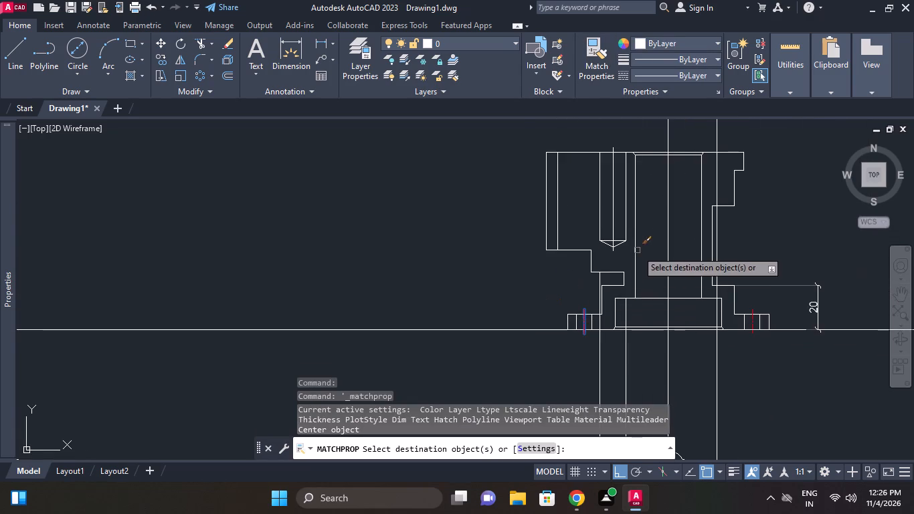
scroll(614, 234, up, 1)
click(613, 228)
right_click(653, 176)
click(683, 183)
Erase the two vertical projection lines running from the left drilled hole in the top view up into the front view.
scroll(682, 183, down, 2)
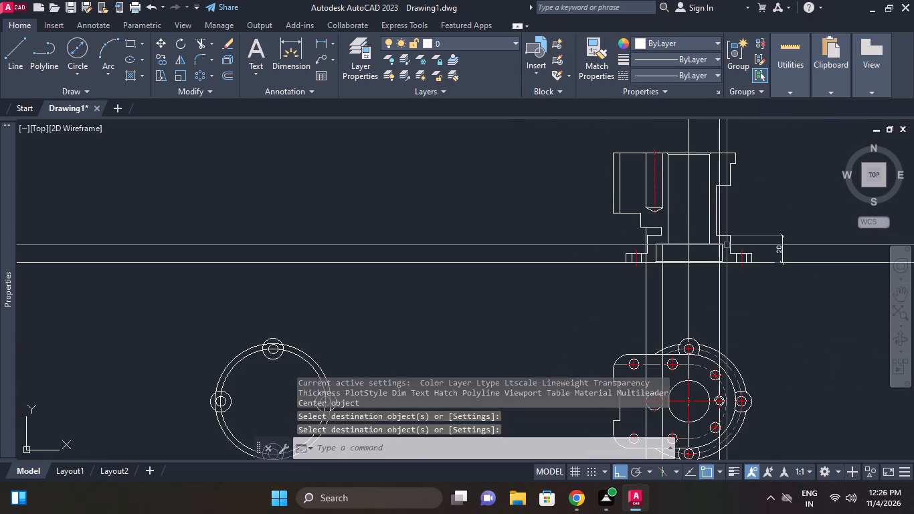
scroll(652, 283, up, 1)
click(652, 290)
click(614, 301)
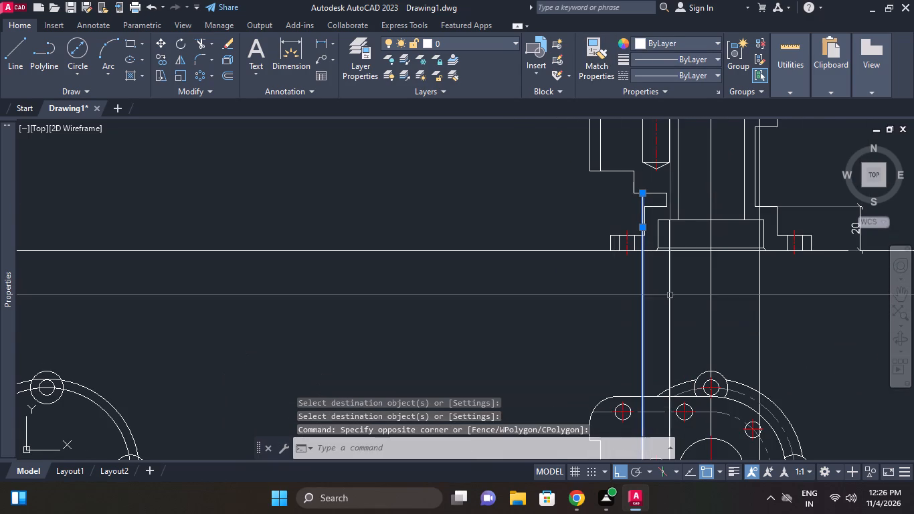
click(684, 286)
click(663, 290)
click(773, 288)
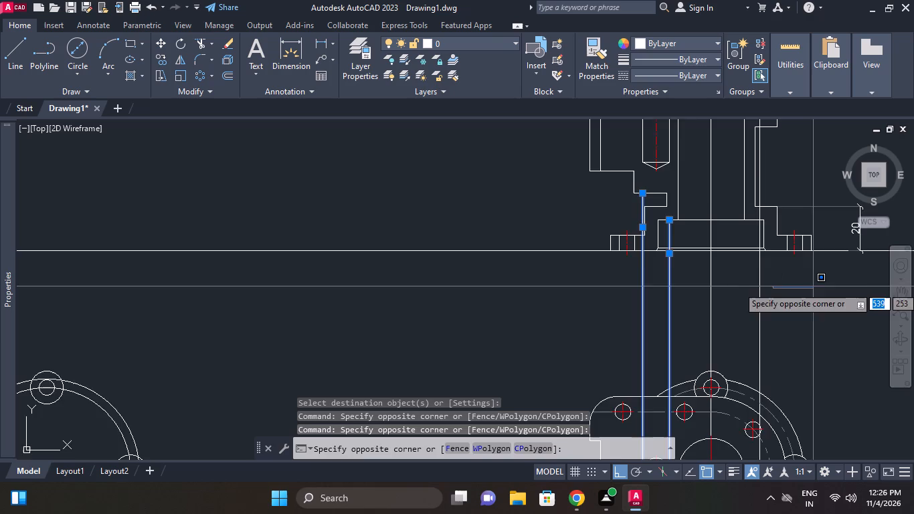
scroll(814, 289, down, 1)
middle_drag(814, 289, 775, 307)
right_click(800, 319)
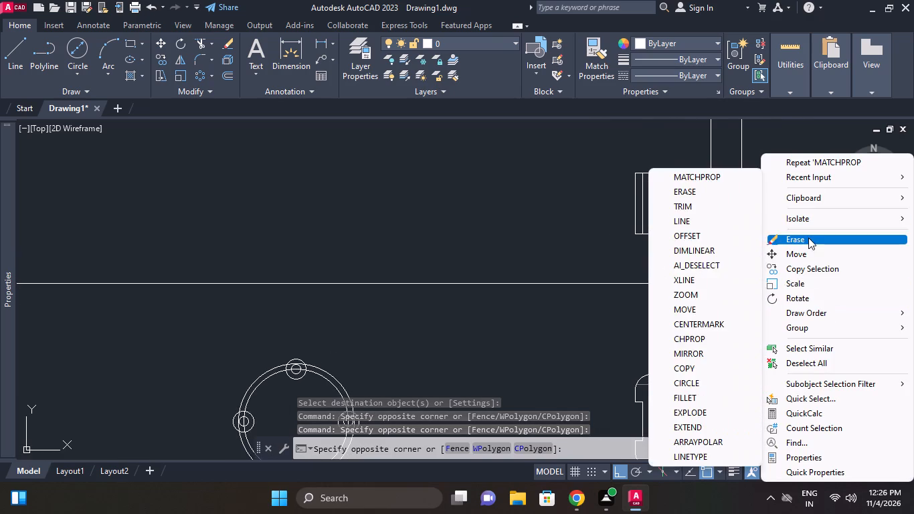
click(808, 241)
scroll(715, 242, up, 1)
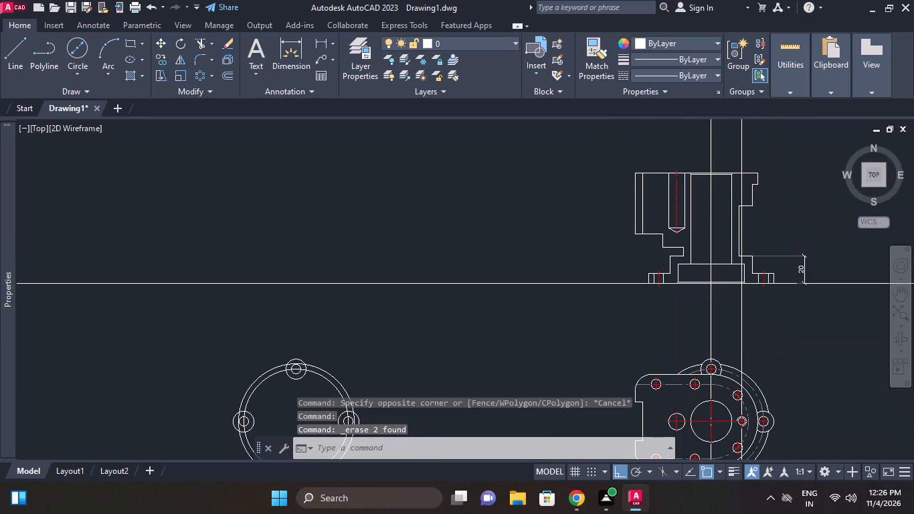
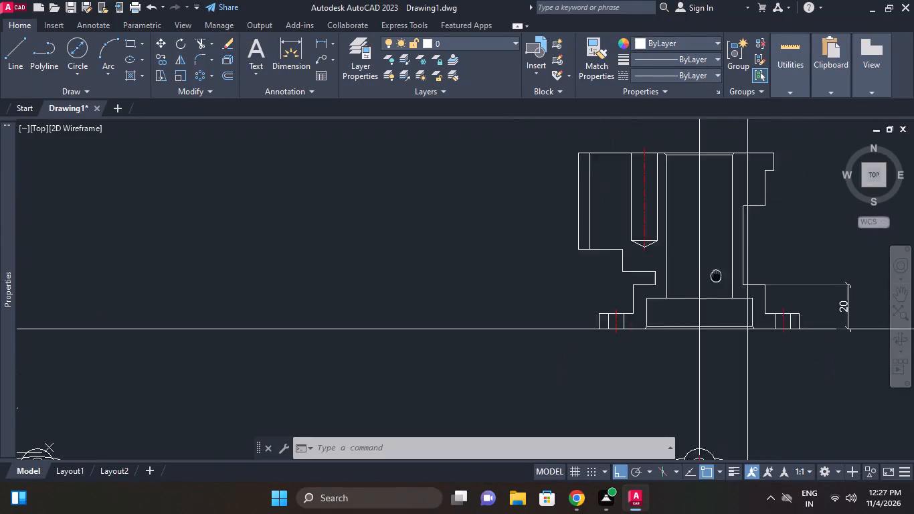
Offset the vertical axis line of the front view's right drilled hole by 2.5 to both sides.
scroll(759, 162, up, 2)
middle_drag(725, 185, 654, 235)
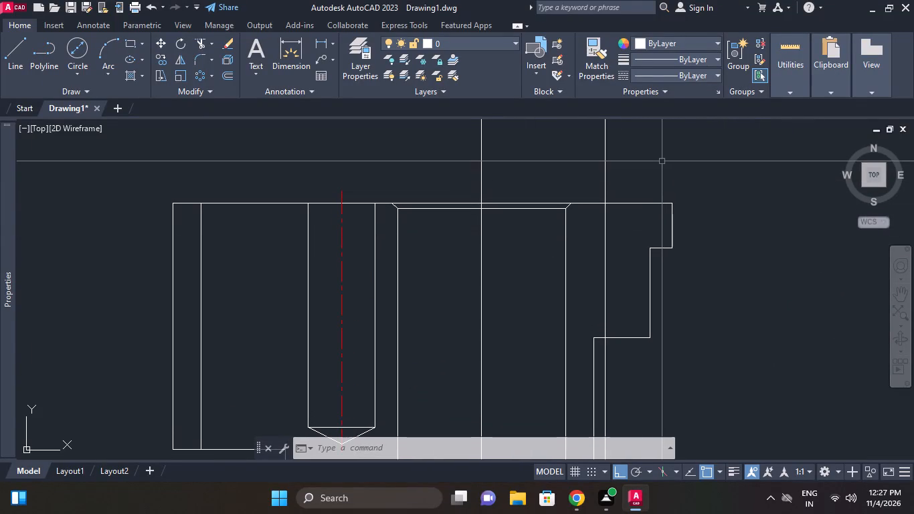
click(223, 72)
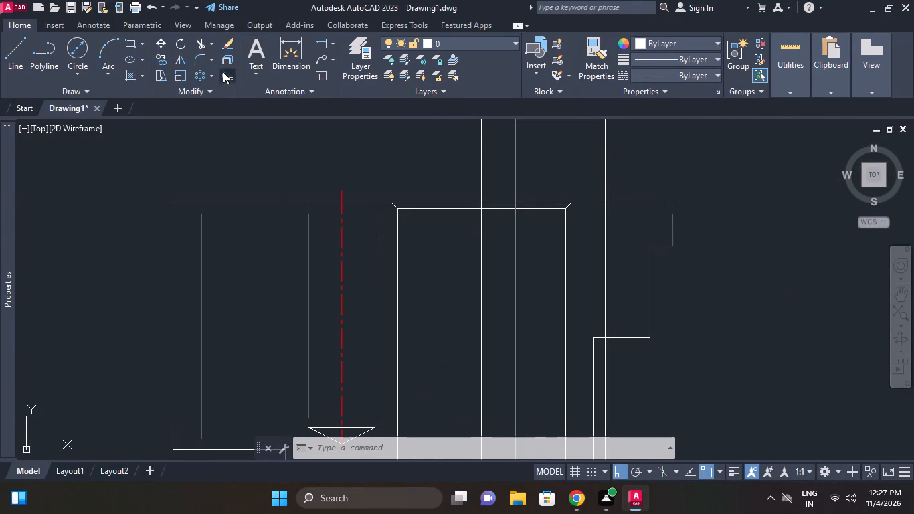
text(2.5)
key(Return)
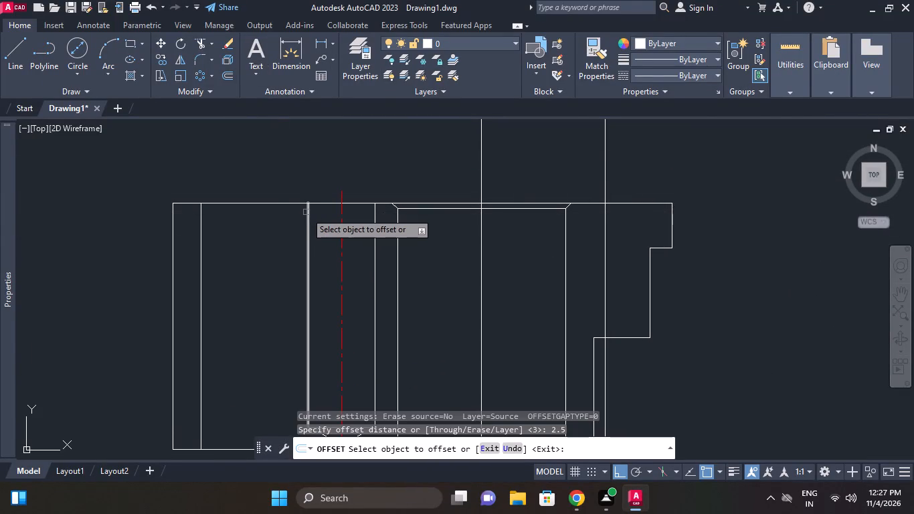
click(606, 179)
click(612, 175)
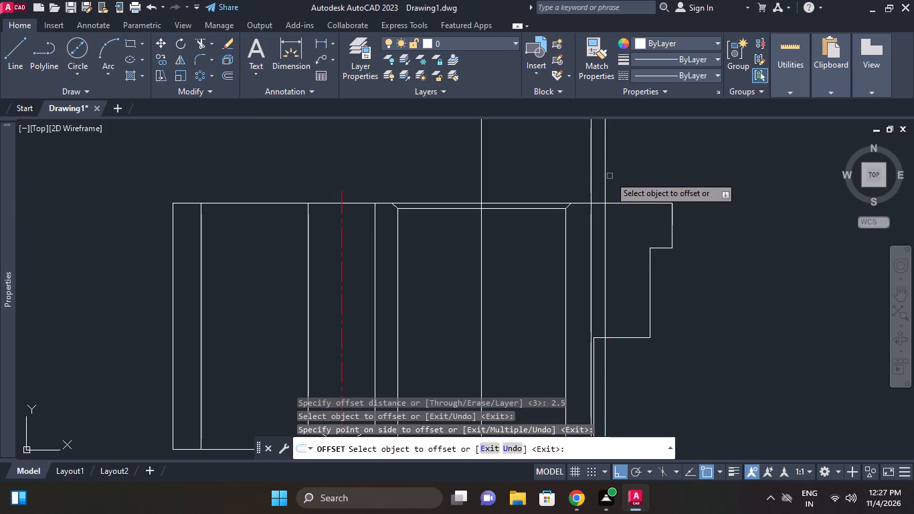
click(607, 181)
click(624, 178)
right_click(650, 163)
click(686, 171)
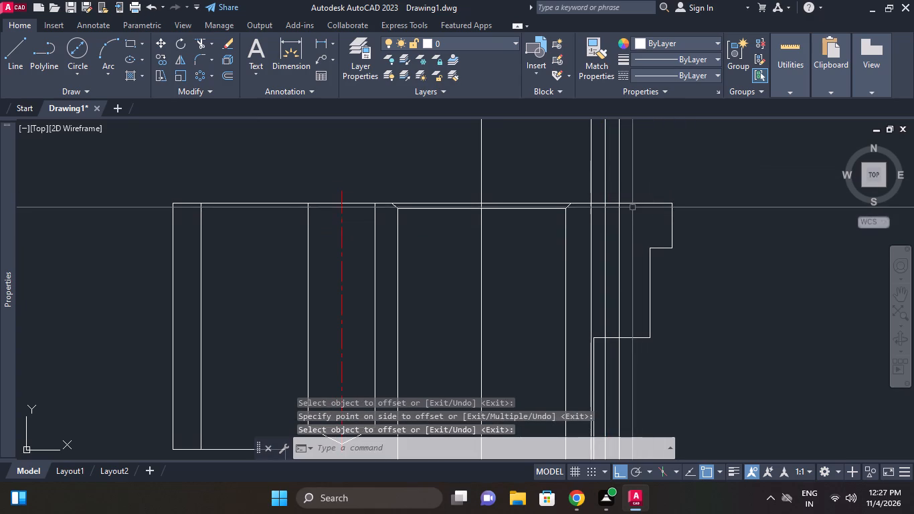
Offset the front view's top edge downward by 16 and by 18 to mark the right hole's depths.
click(223, 74)
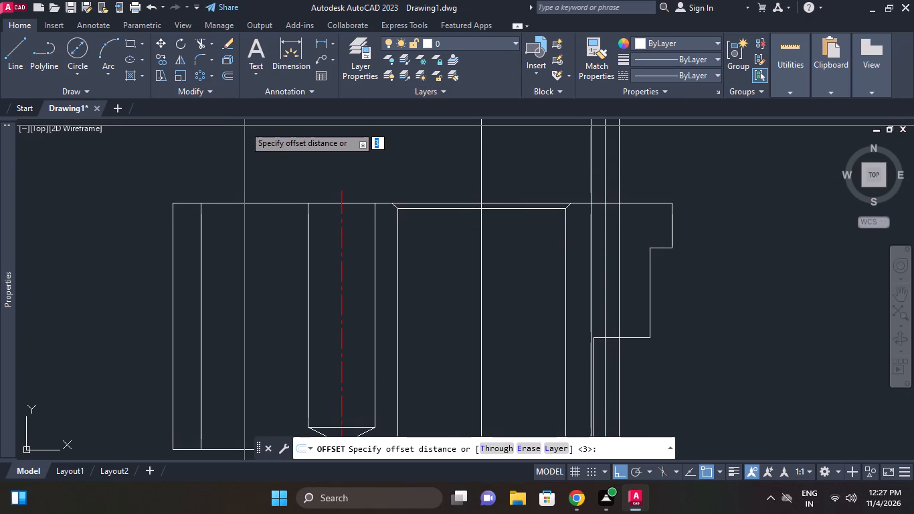
text(16)
key(Return)
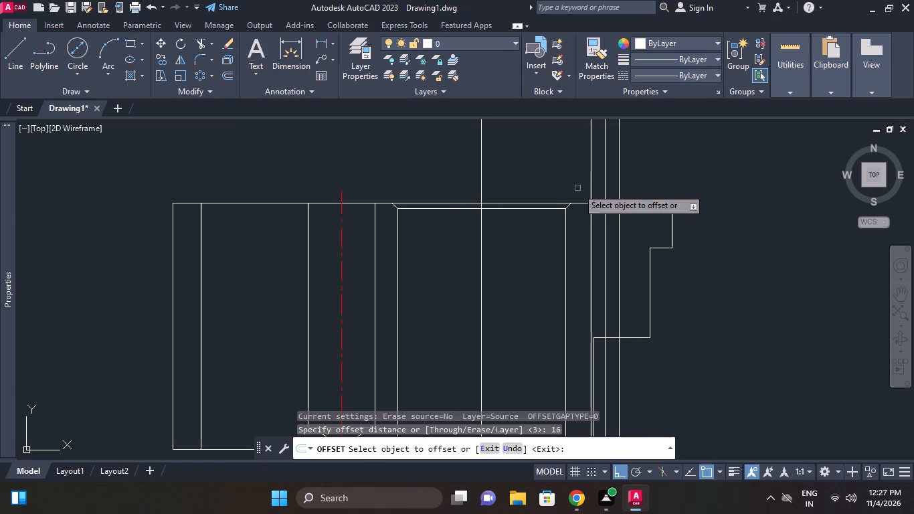
click(644, 205)
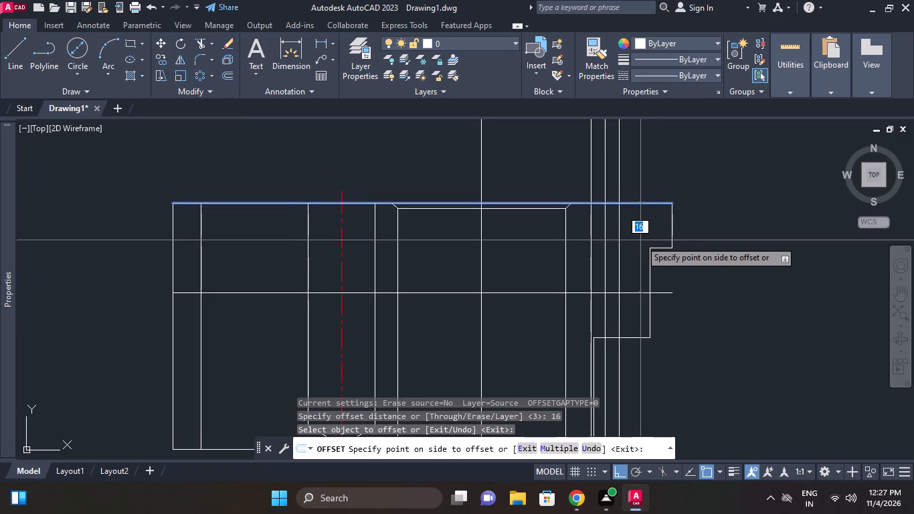
click(640, 244)
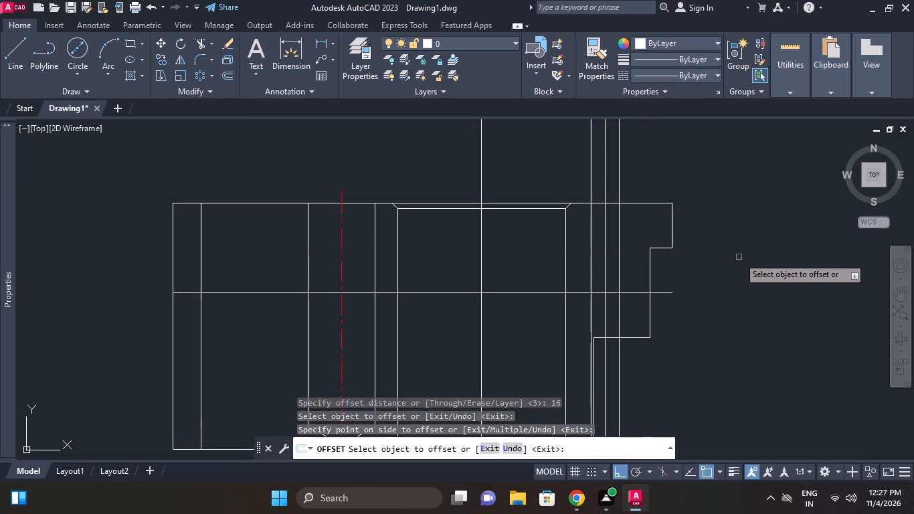
click(644, 201)
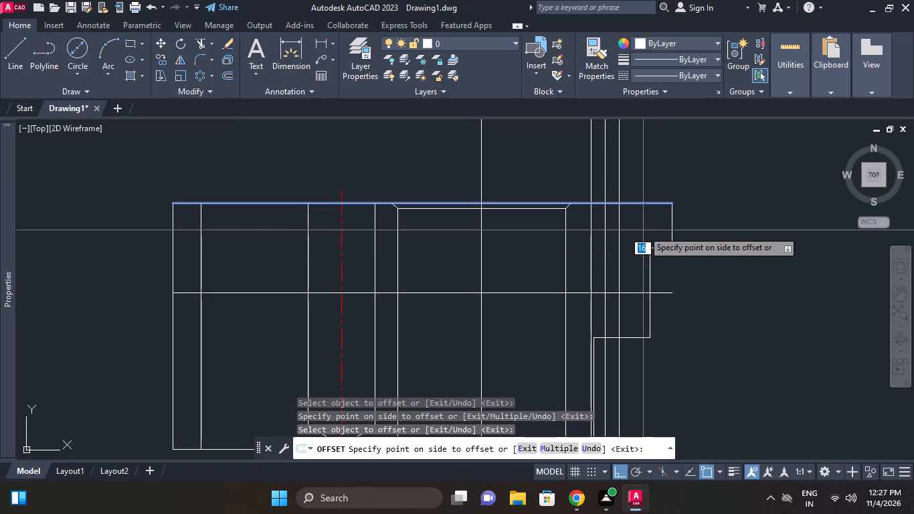
text(18)
key(Return)
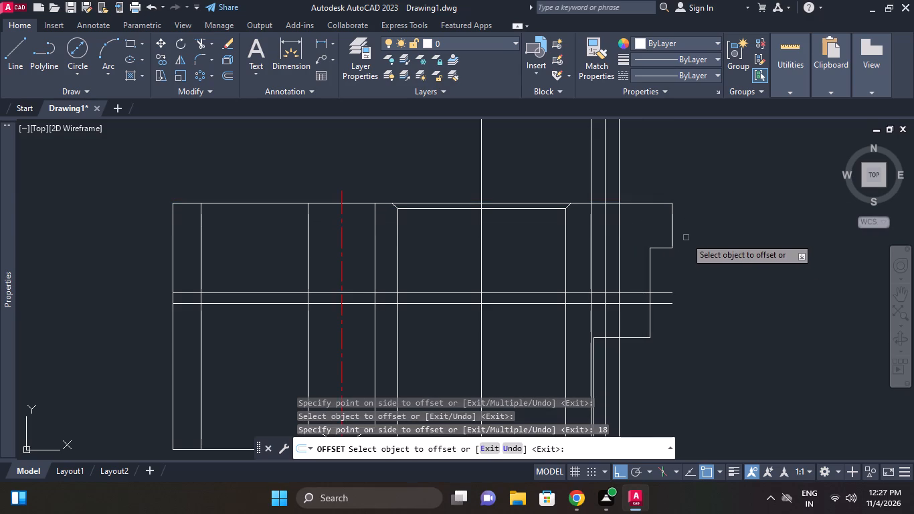
right_click(713, 243)
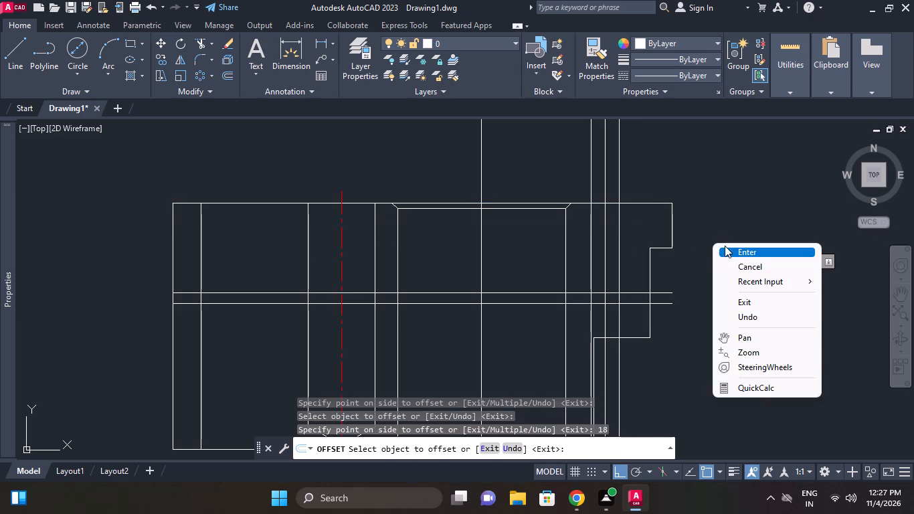
click(741, 256)
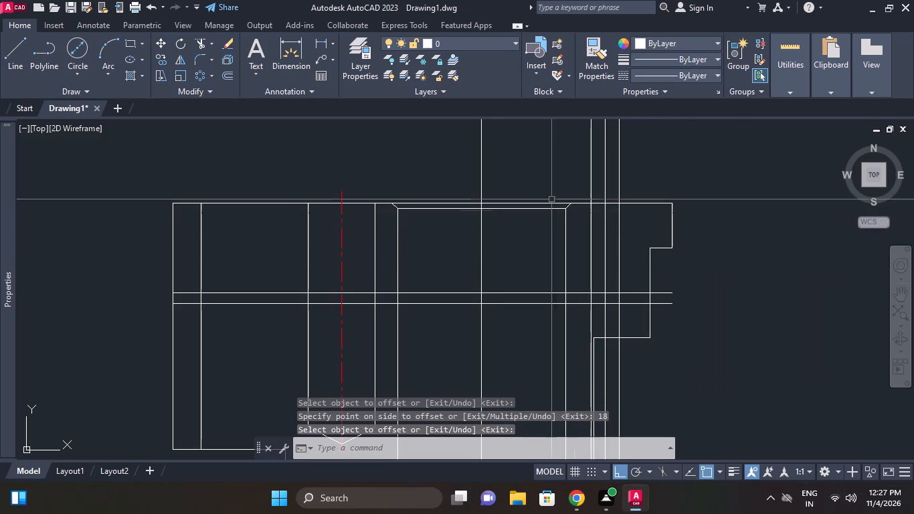
Trim the right hole's side lines above the top edge and below the 18 depth line, and both depth lines beside the hole.
click(203, 41)
right_click(243, 177)
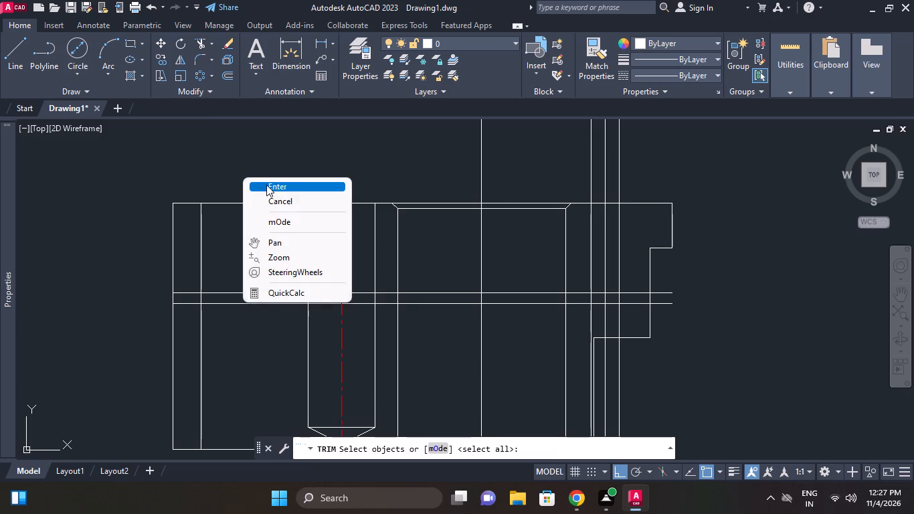
click(266, 185)
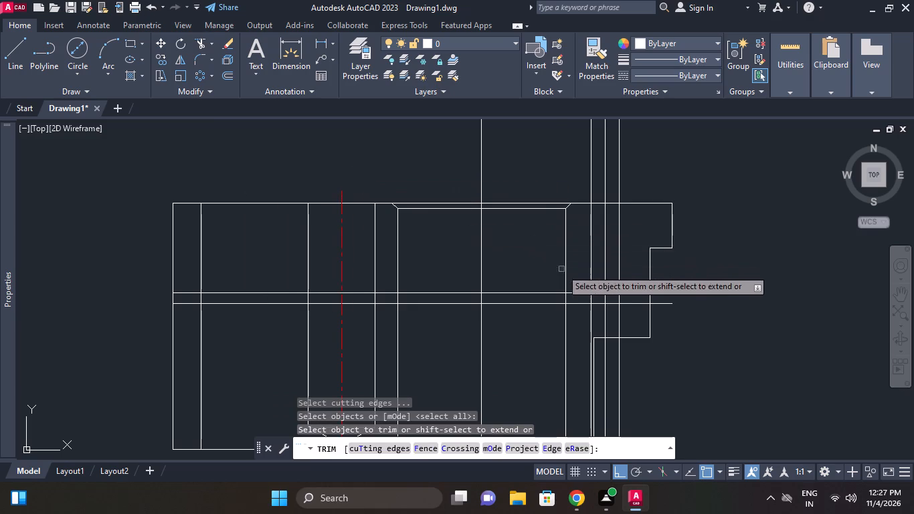
click(591, 189)
click(617, 190)
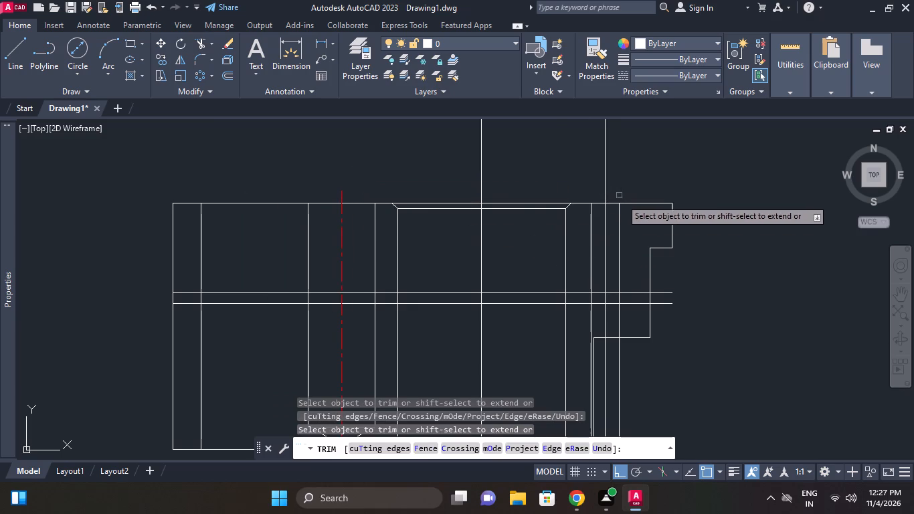
scroll(594, 305, up, 1)
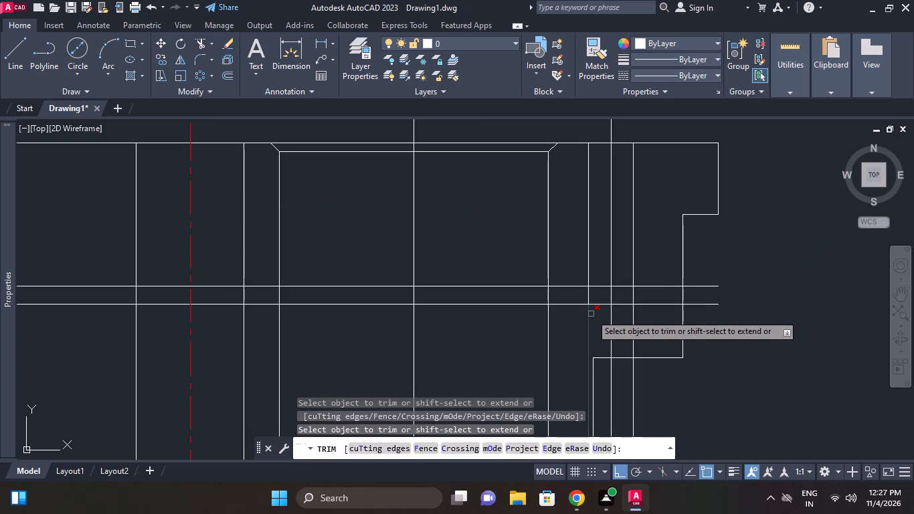
click(591, 314)
click(581, 305)
click(574, 284)
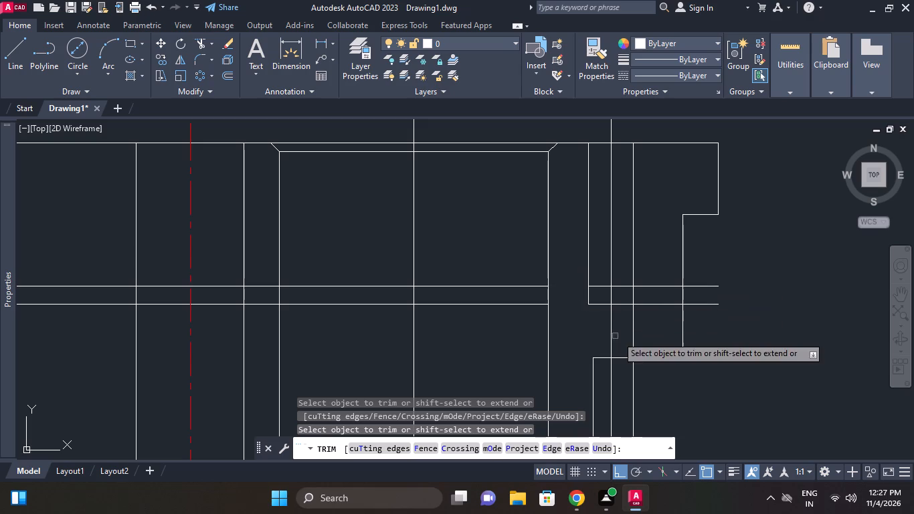
click(630, 321)
click(640, 309)
click(645, 311)
click(646, 280)
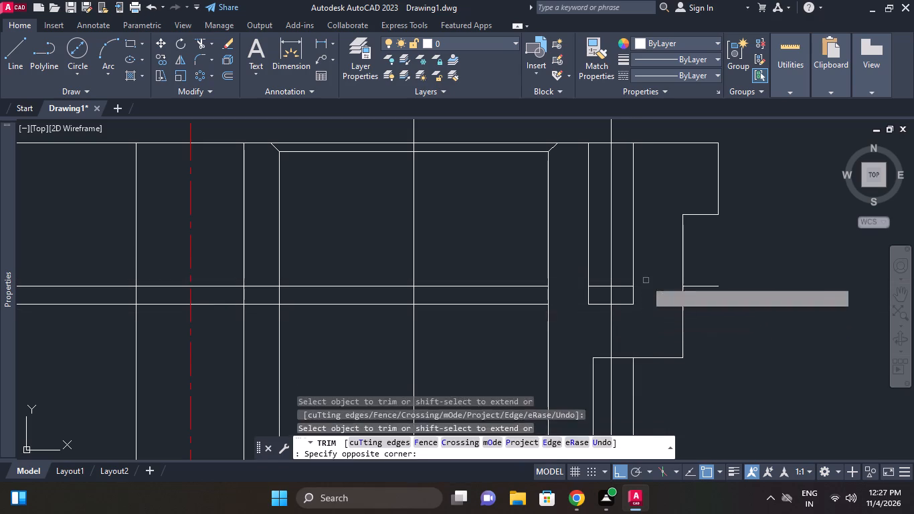
right_click(652, 255)
click(704, 48)
Erase the leftover depth line pieces on both sides of the right hole and the leftover hole side line below the step.
drag(502, 329, 496, 315)
click(480, 270)
click(714, 318)
click(711, 286)
scroll(660, 353, down, 1)
middle_drag(660, 353, 659, 298)
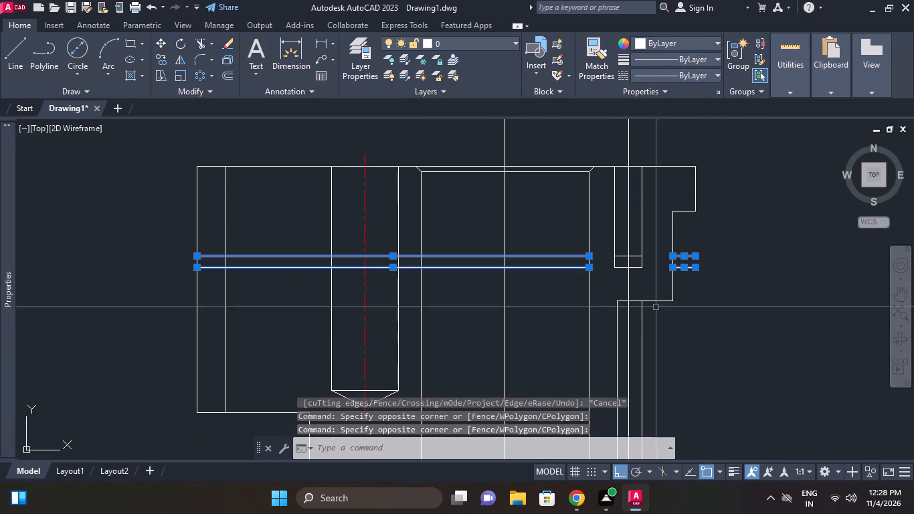
click(640, 336)
click(618, 324)
middle_drag(697, 337, 701, 278)
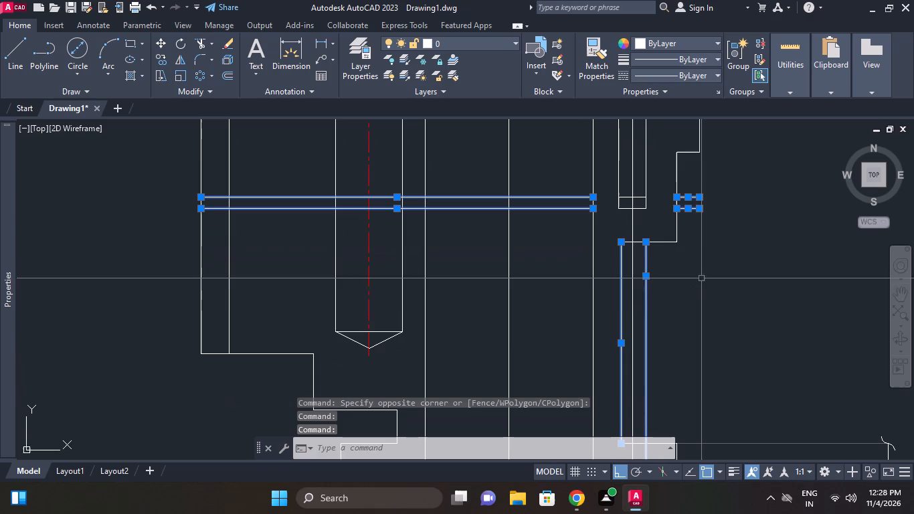
scroll(691, 311, down, 2)
middle_drag(691, 311, 689, 264)
scroll(689, 291, up, 1)
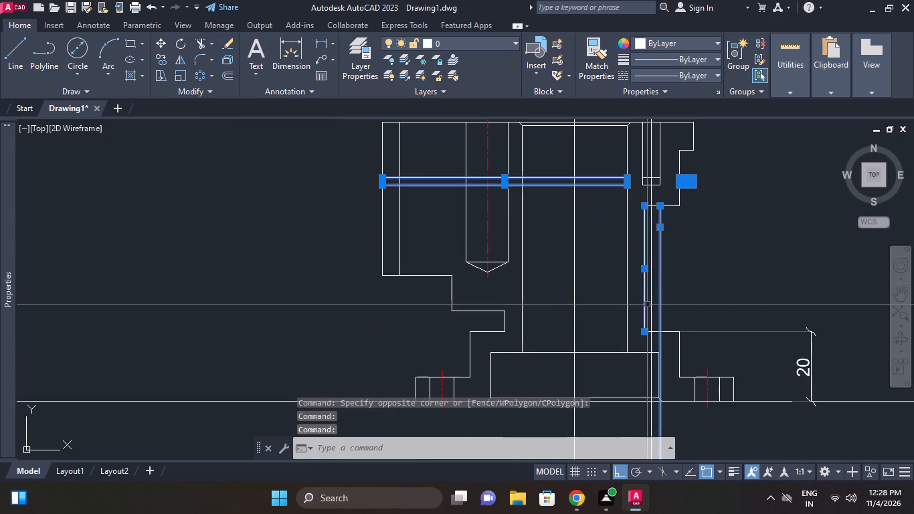
shift+click(642, 301)
right_click(694, 278)
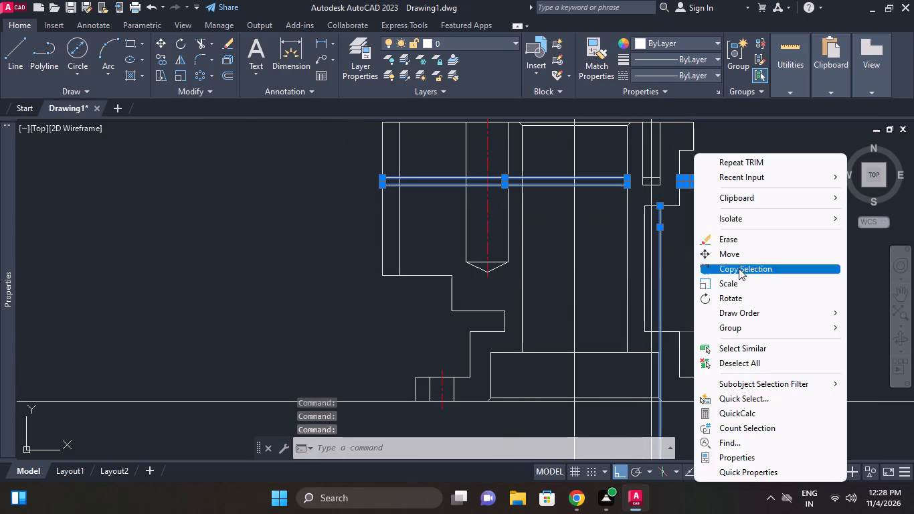
click(738, 242)
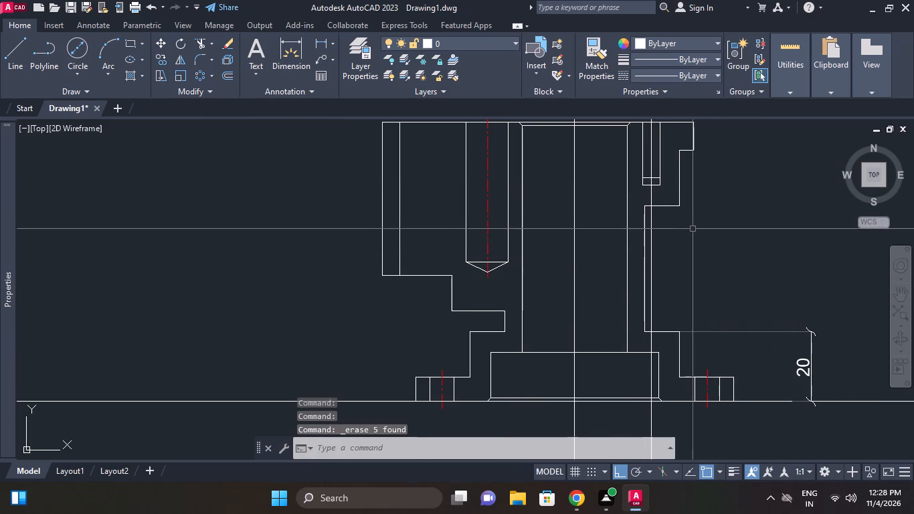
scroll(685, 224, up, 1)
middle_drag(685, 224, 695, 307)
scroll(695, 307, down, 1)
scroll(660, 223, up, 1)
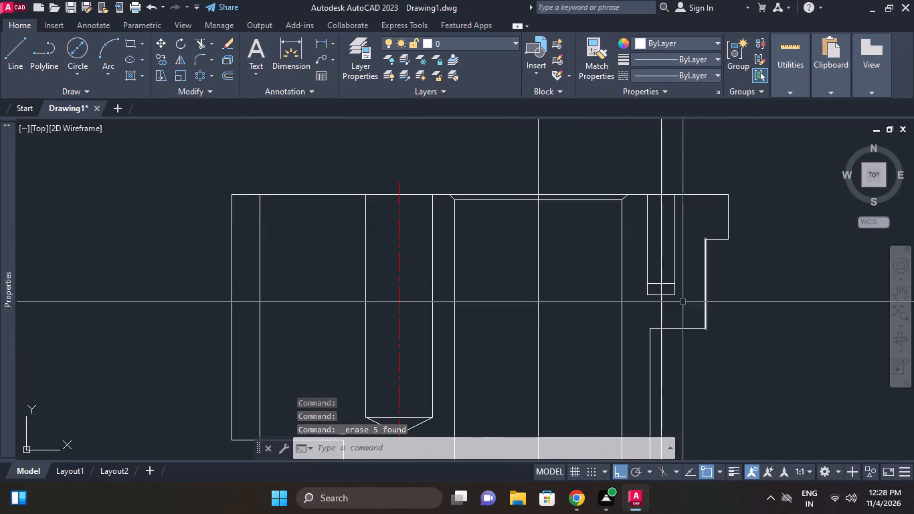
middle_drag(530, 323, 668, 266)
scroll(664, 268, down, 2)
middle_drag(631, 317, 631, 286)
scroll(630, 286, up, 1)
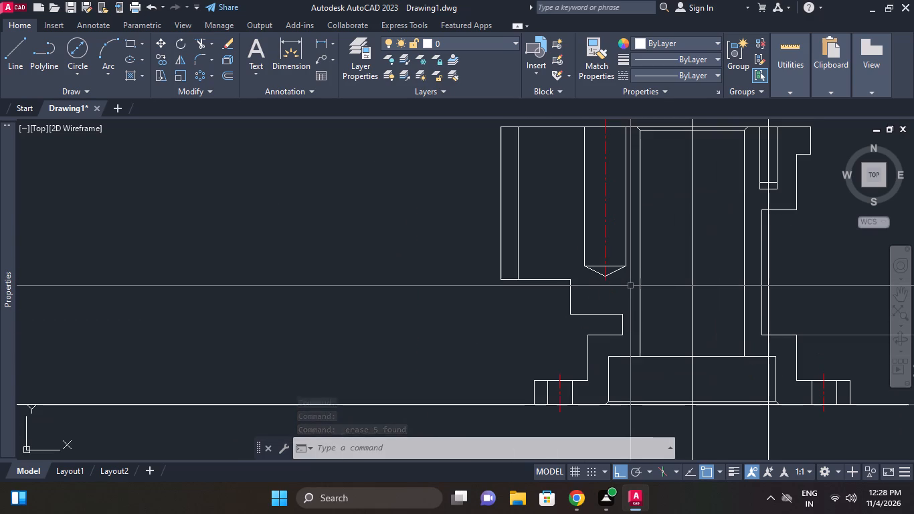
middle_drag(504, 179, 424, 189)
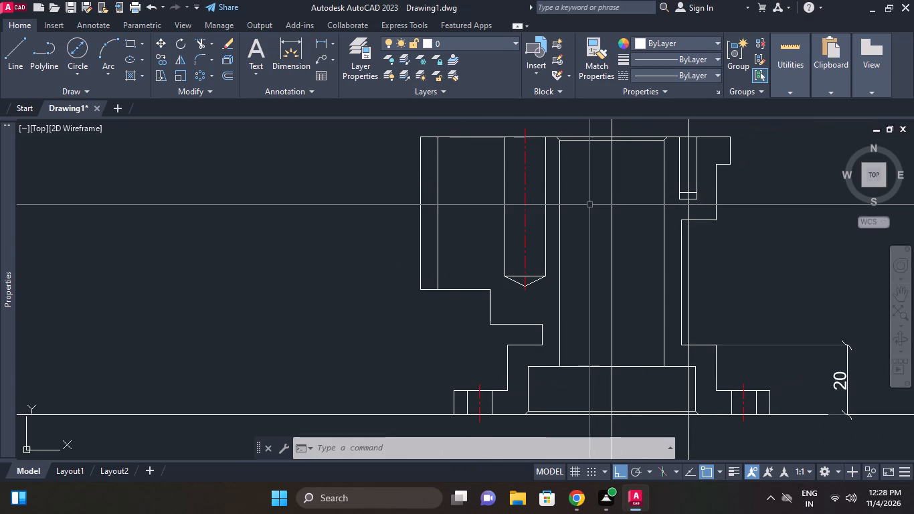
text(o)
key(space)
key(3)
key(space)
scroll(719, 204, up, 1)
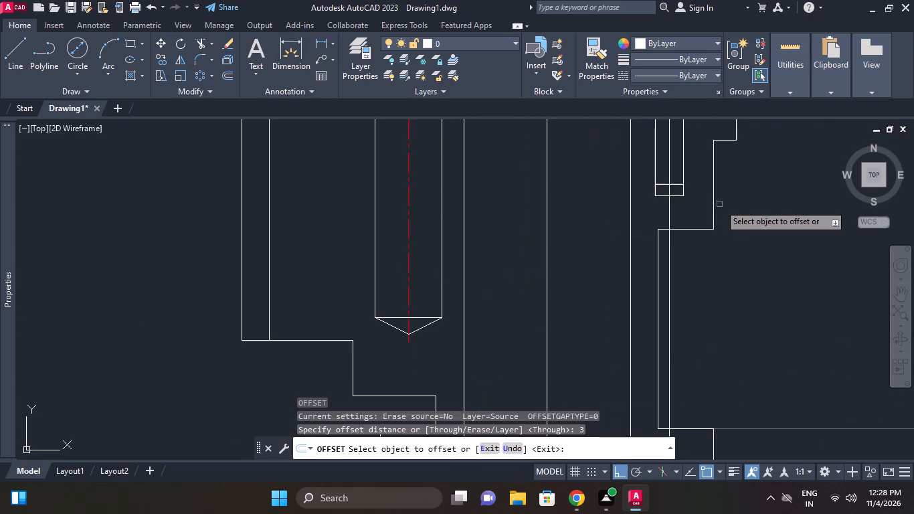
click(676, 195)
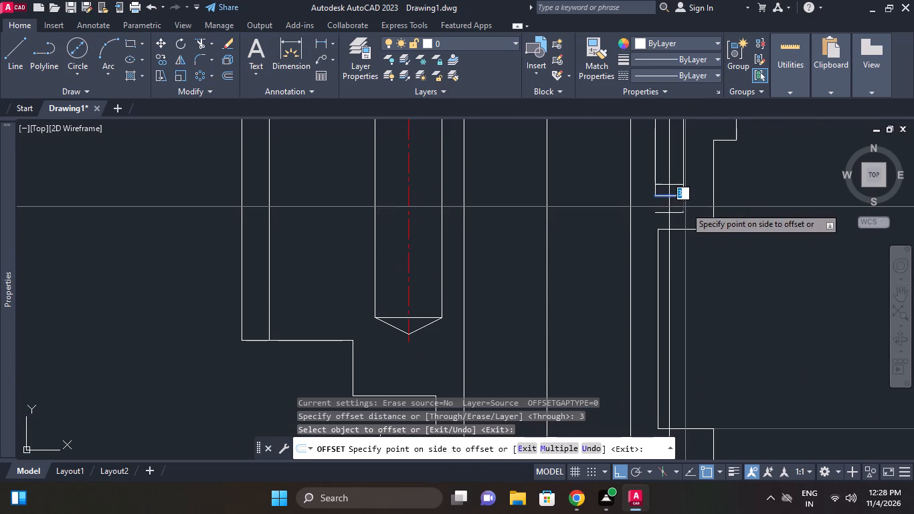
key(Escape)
Offset the right drilled hole's bottom line downward by 2 to locate the drill tip.
key(o)
key(space)
text(2)
key(Return)
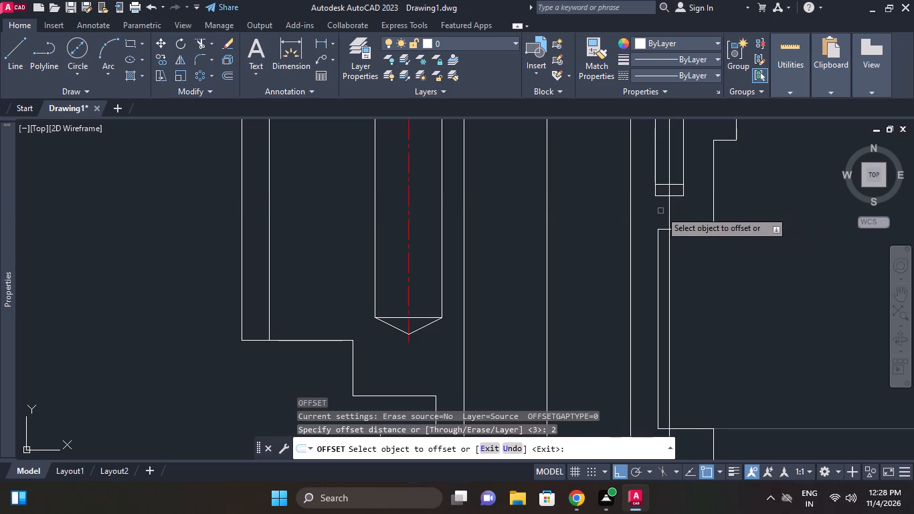
scroll(660, 211, up, 2)
click(694, 172)
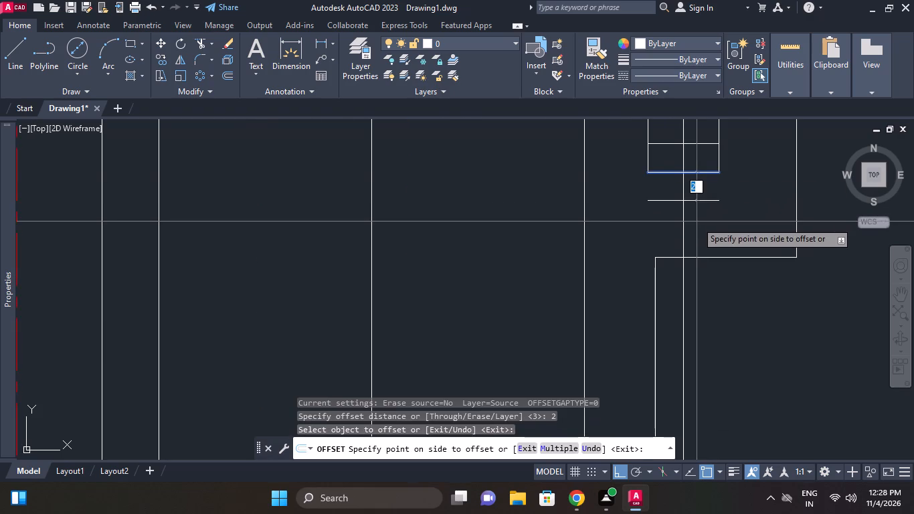
click(697, 222)
right_click(772, 206)
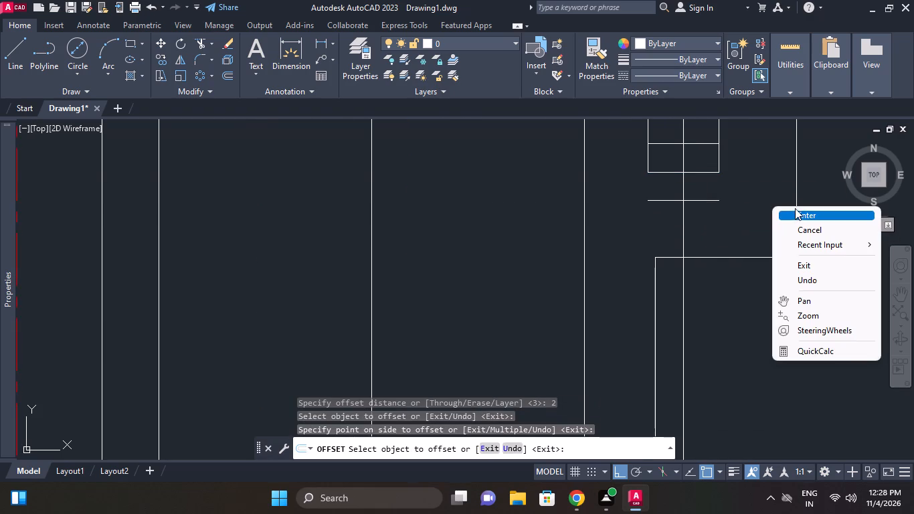
click(800, 214)
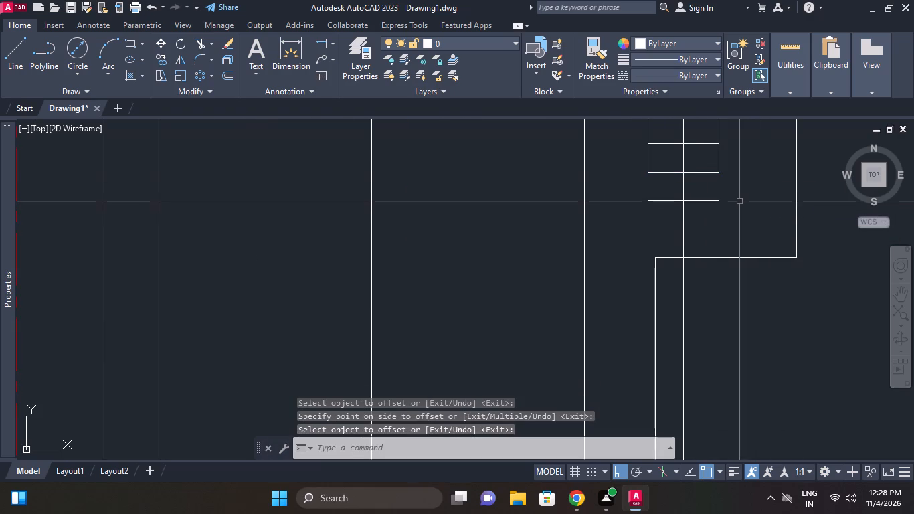
Draw the V-shaped drill tip from the right hole's bottom corners to the axis at the offset line.
scroll(654, 220, down, 1)
middle_drag(654, 220, 652, 249)
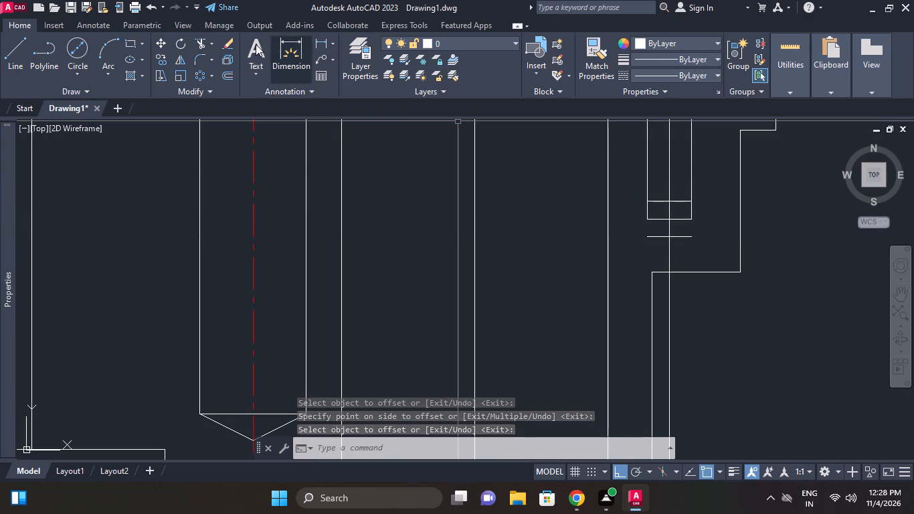
click(17, 51)
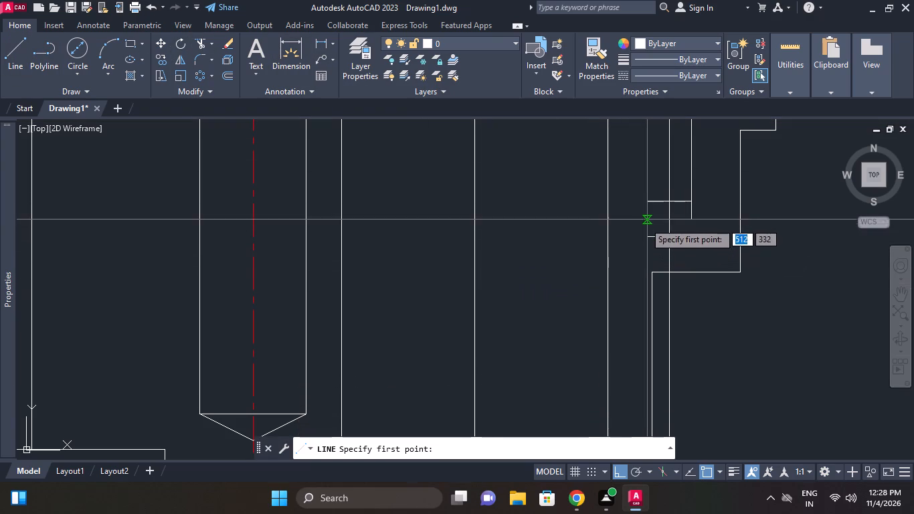
click(644, 222)
click(668, 241)
click(692, 222)
right_click(732, 197)
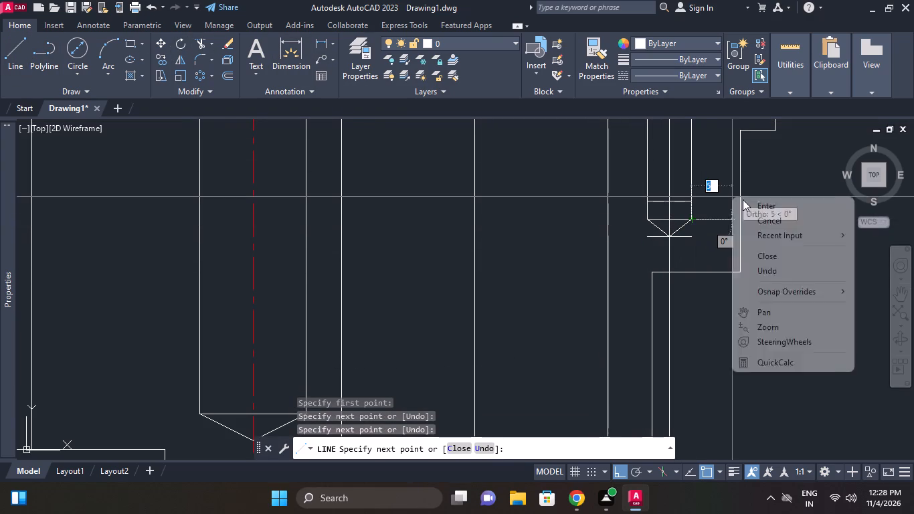
click(759, 205)
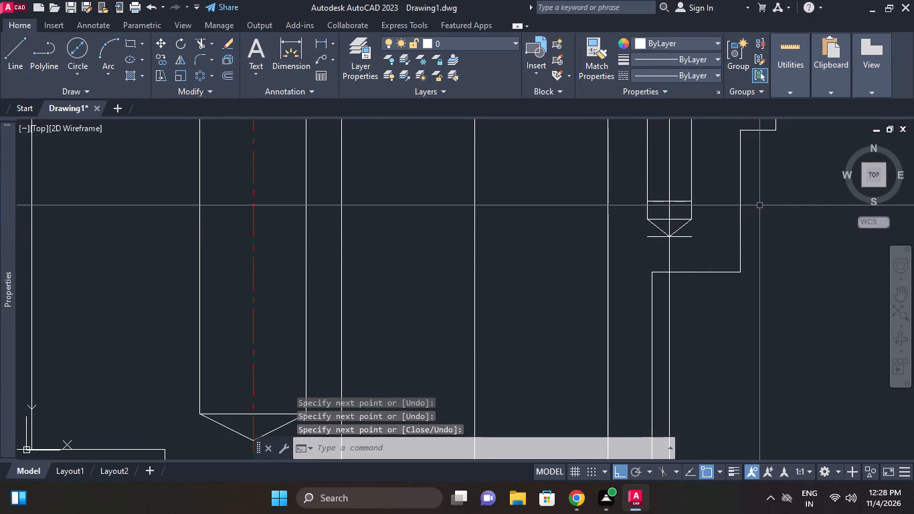
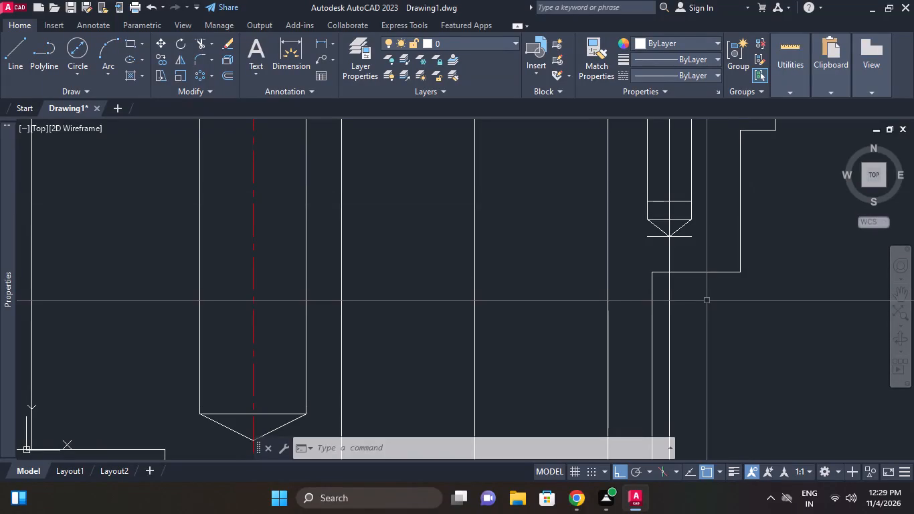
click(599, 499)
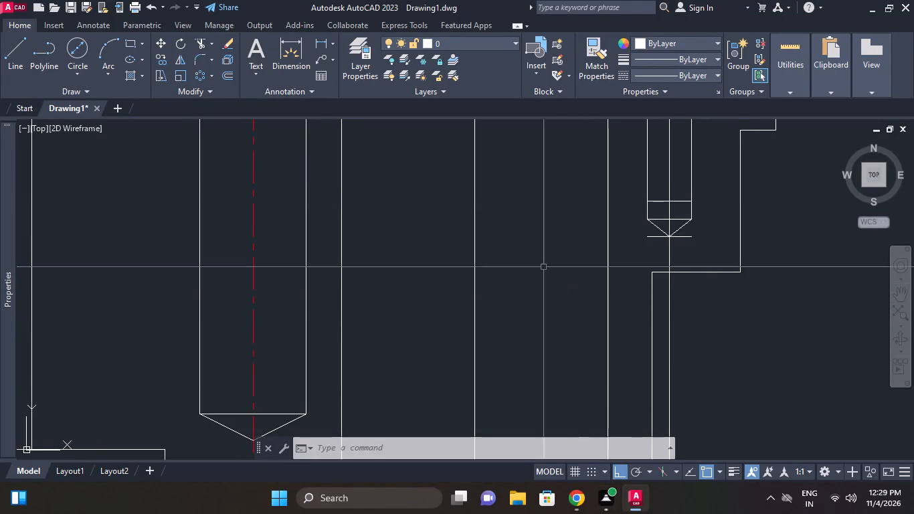
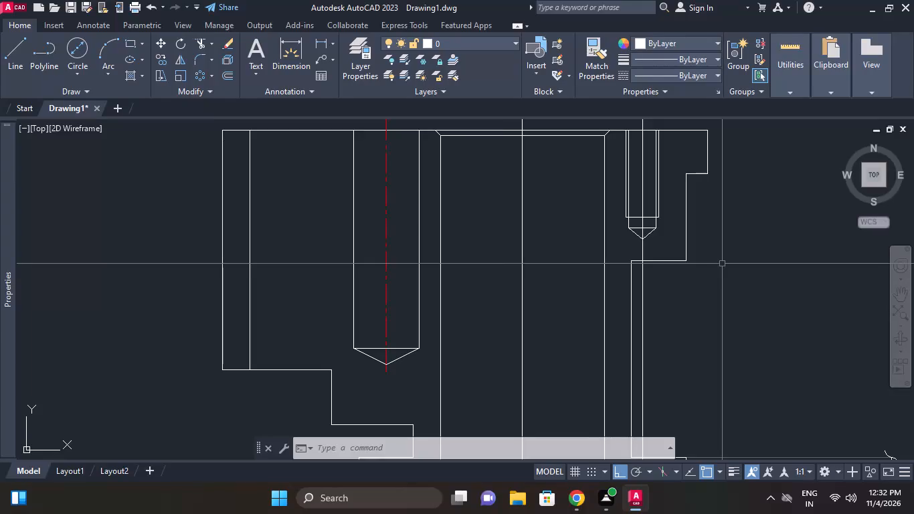
Draw a short horizontal limit line across the vertical axis just below the small drilled hole's conical tip.
scroll(722, 264, down, 1)
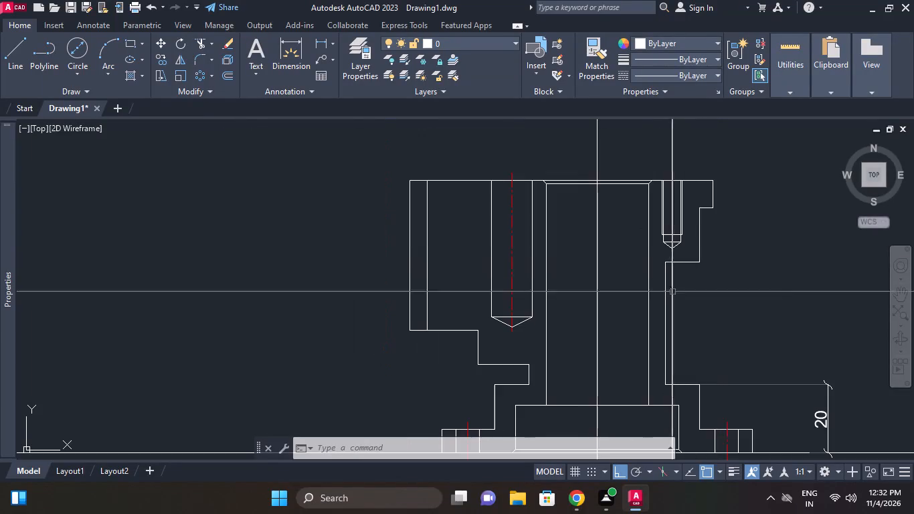
scroll(671, 292, down, 1)
scroll(676, 304, up, 1)
scroll(697, 254, up, 1)
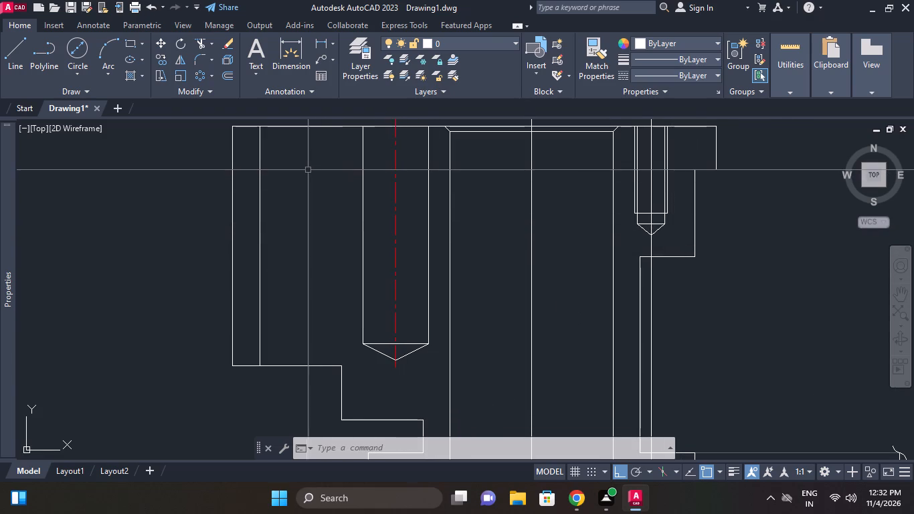
click(23, 58)
scroll(642, 247, up, 2)
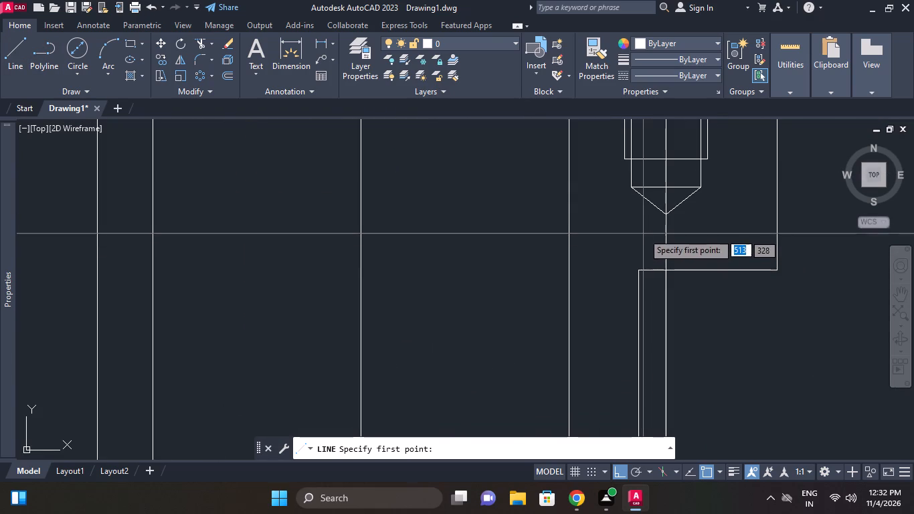
click(649, 222)
click(682, 225)
right_click(689, 216)
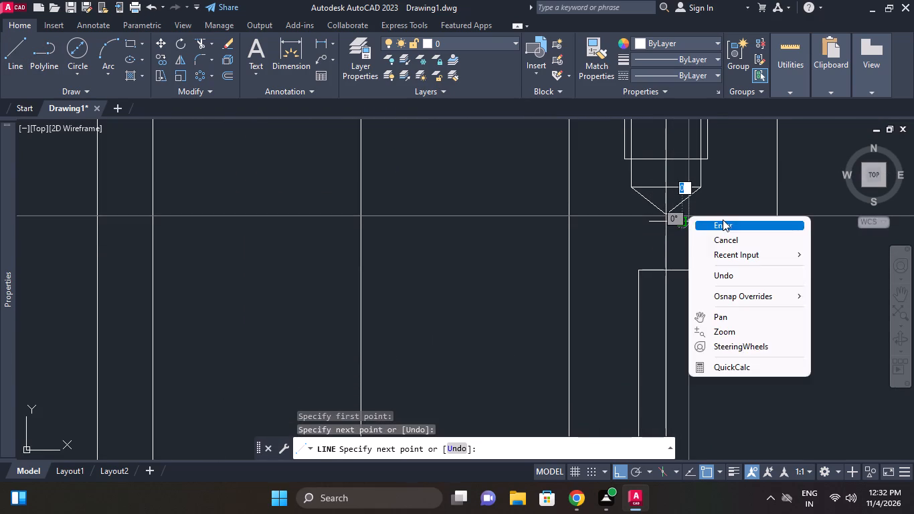
click(723, 220)
Draw a second short horizontal limit line across the same axis just above the part's top edge.
middle_drag(730, 181, 694, 261)
scroll(716, 209, down, 2)
middle_drag(700, 188, 682, 227)
scroll(691, 190, up, 1)
right_click(691, 190)
click(719, 198)
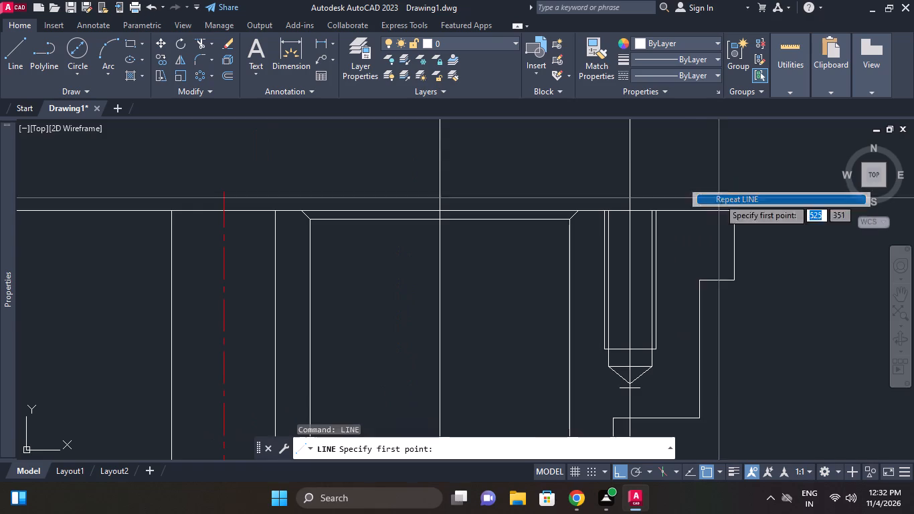
scroll(630, 203, up, 1)
click(617, 197)
click(645, 196)
right_click(662, 187)
click(694, 199)
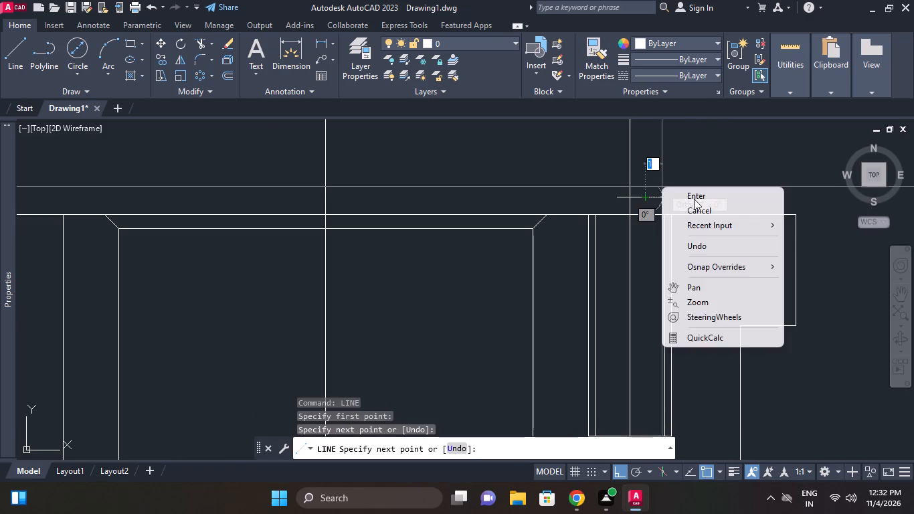
Trim the small hole's vertical axis line above the upper limit line and below the lower limit line.
click(201, 46)
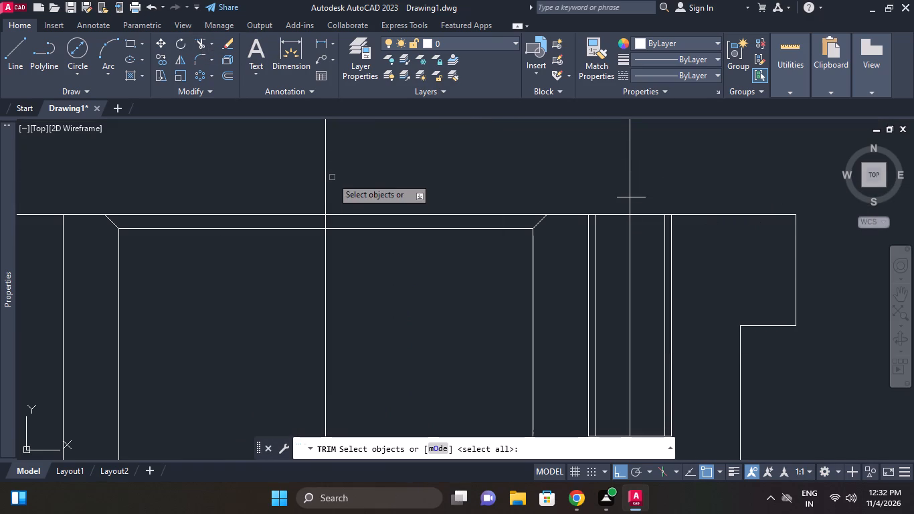
right_click(339, 186)
click(389, 198)
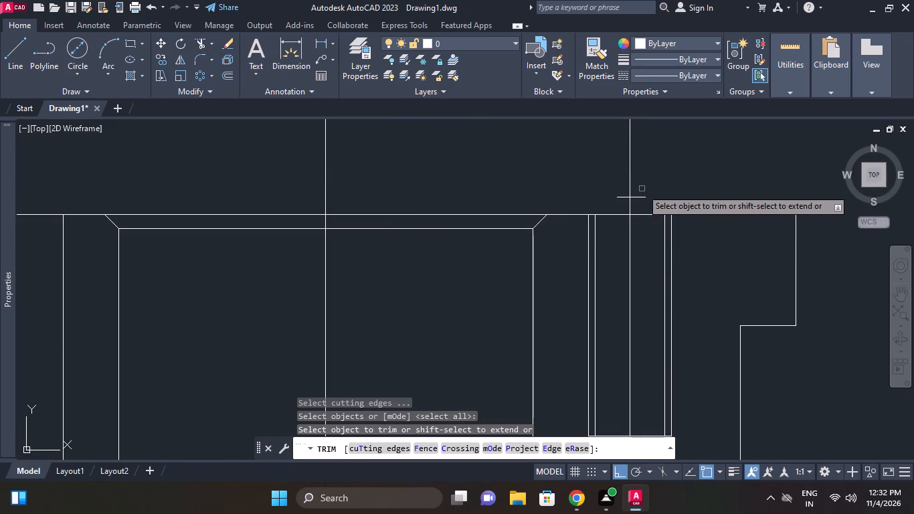
click(630, 184)
scroll(650, 179, down, 1)
middle_drag(650, 177, 656, 155)
middle_drag(660, 248, 671, 201)
scroll(668, 313, up, 1)
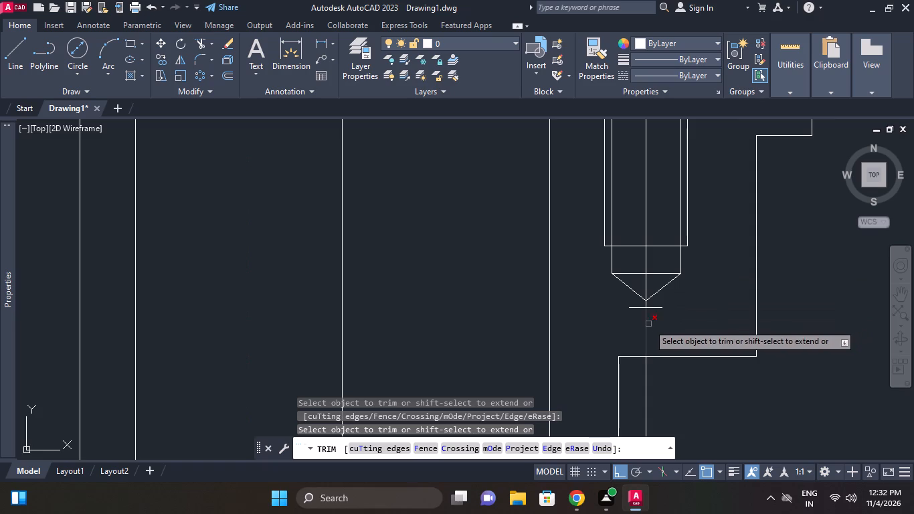
click(648, 324)
right_click(703, 304)
click(739, 103)
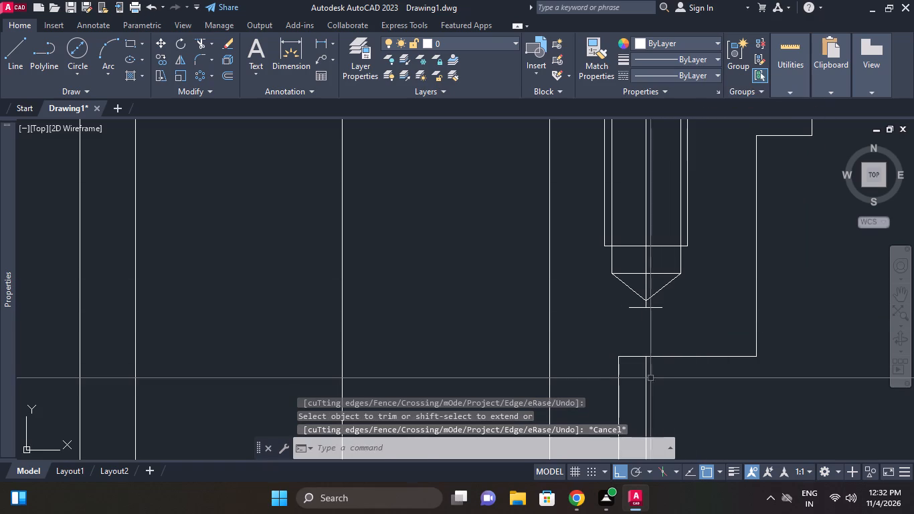
Erase both short limit lines and the leftover axis segment below the small hole.
click(642, 375)
click(652, 369)
click(656, 369)
click(640, 373)
click(658, 307)
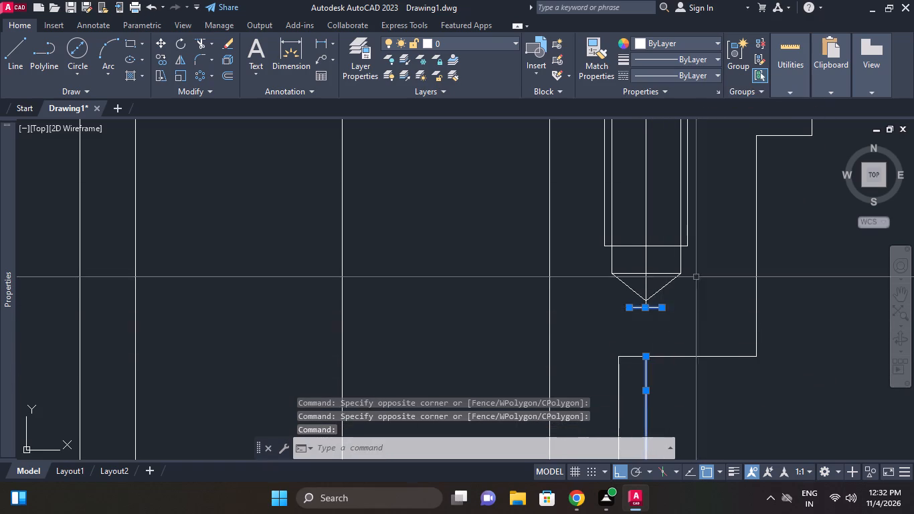
scroll(697, 277, down, 2)
middle_drag(697, 277, 696, 340)
scroll(674, 253, up, 3)
click(702, 180)
click(697, 162)
right_click(714, 164)
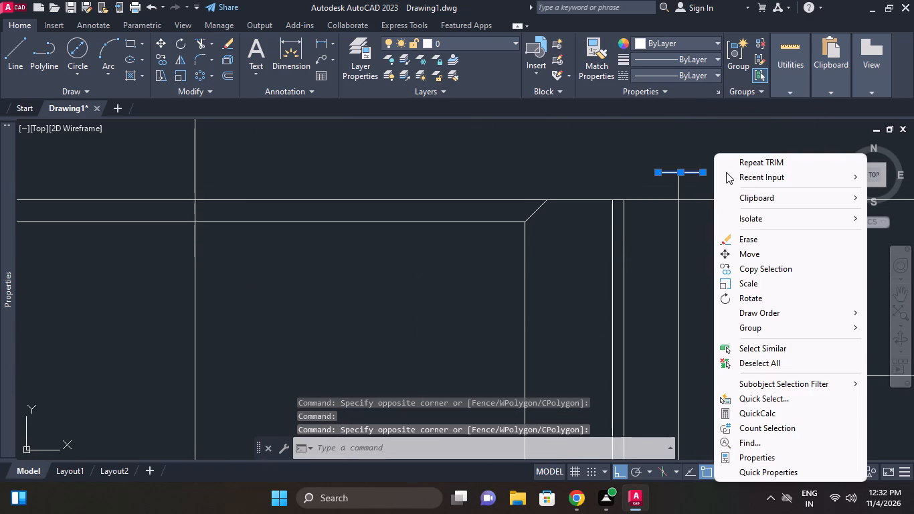
click(751, 237)
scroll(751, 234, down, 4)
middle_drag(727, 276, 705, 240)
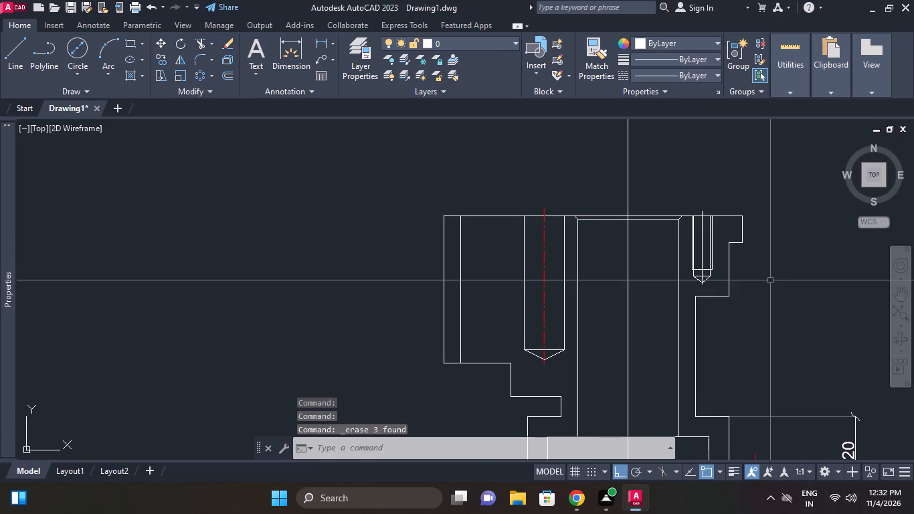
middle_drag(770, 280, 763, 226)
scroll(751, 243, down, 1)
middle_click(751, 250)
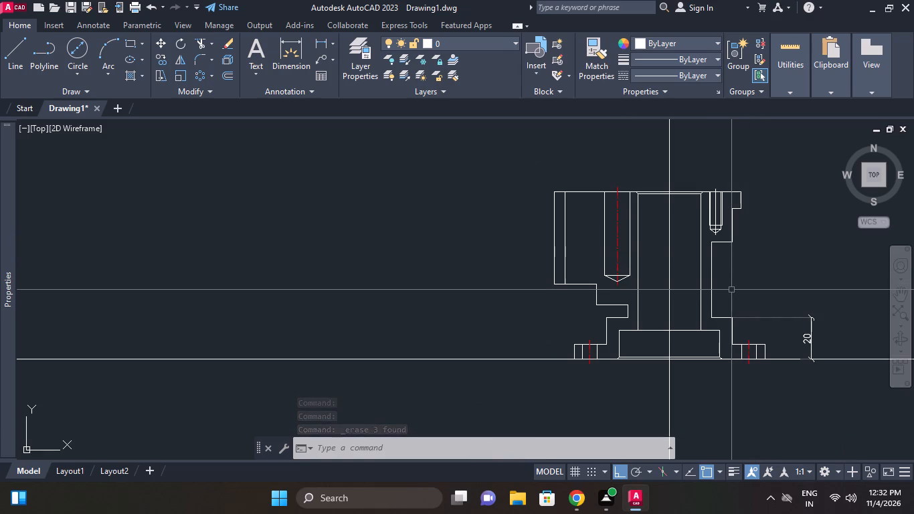
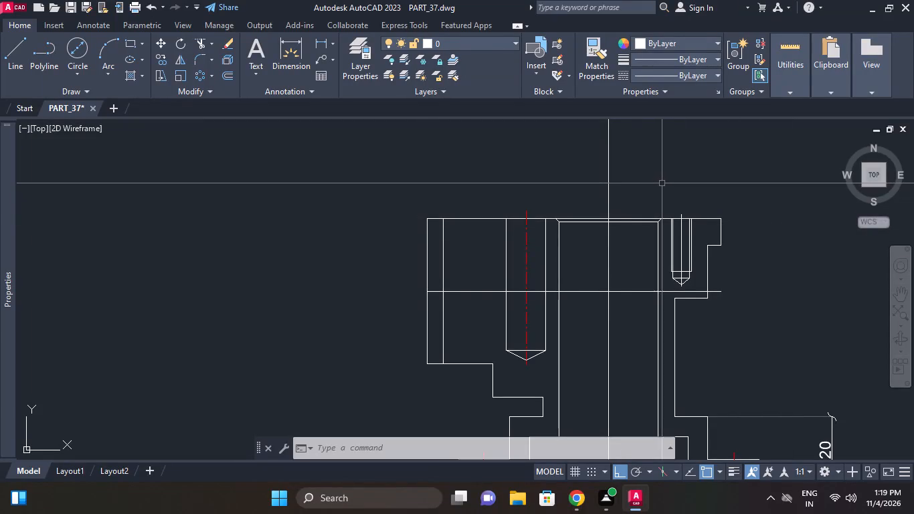
Set the Offset distance to 6.
click(229, 74)
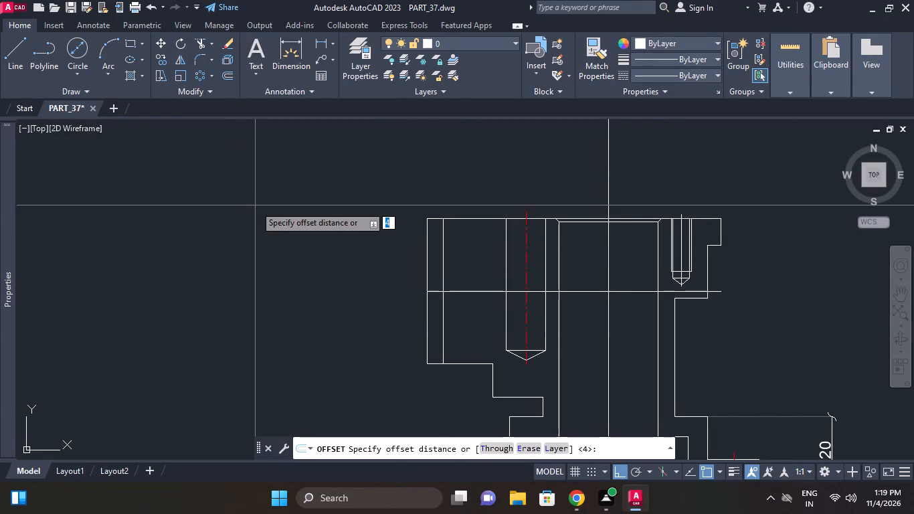
key(6)
key(Return)
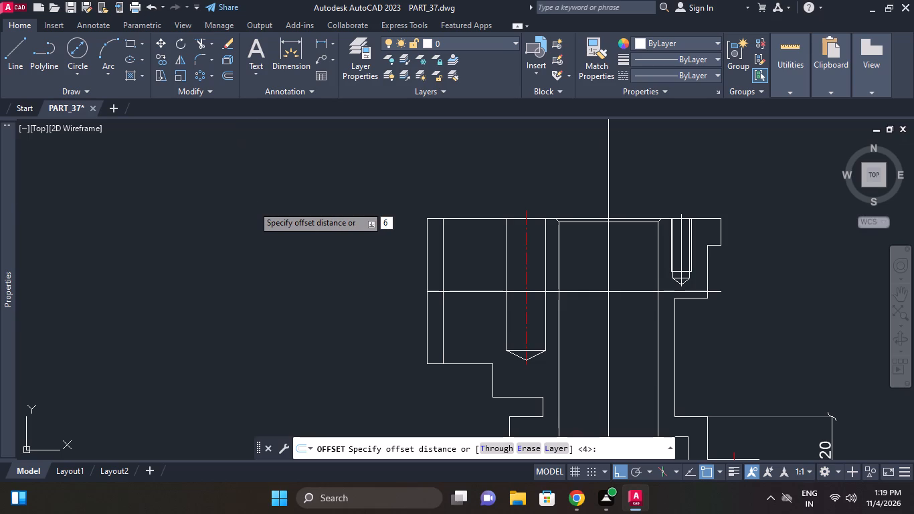
right_click(478, 264)
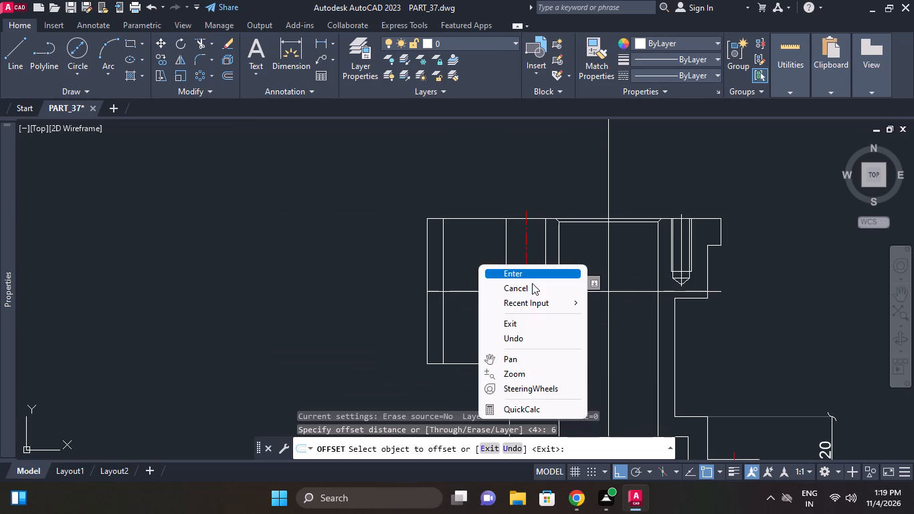
click(524, 277)
Trim the horizontal axis line between the part's left outer edge and the adjacent inner vertical line.
click(197, 41)
right_click(269, 226)
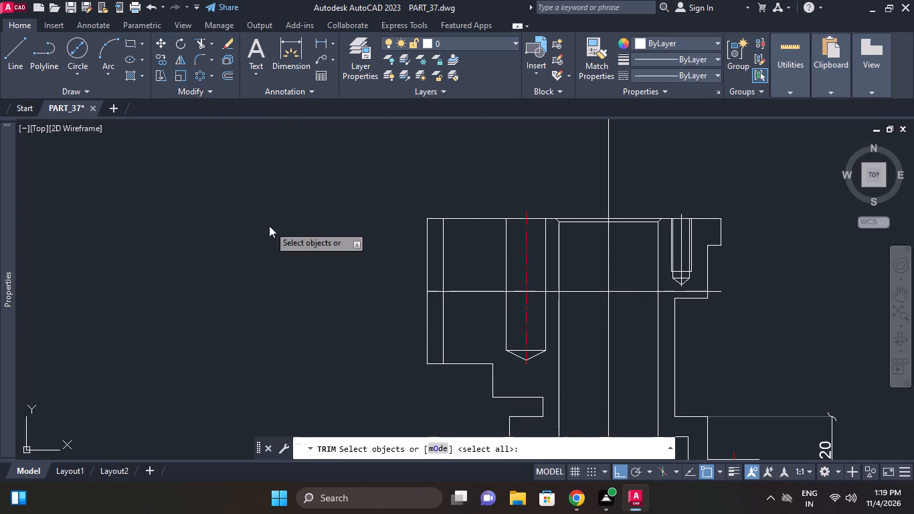
click(319, 234)
click(435, 291)
right_click(274, 203)
click(337, 212)
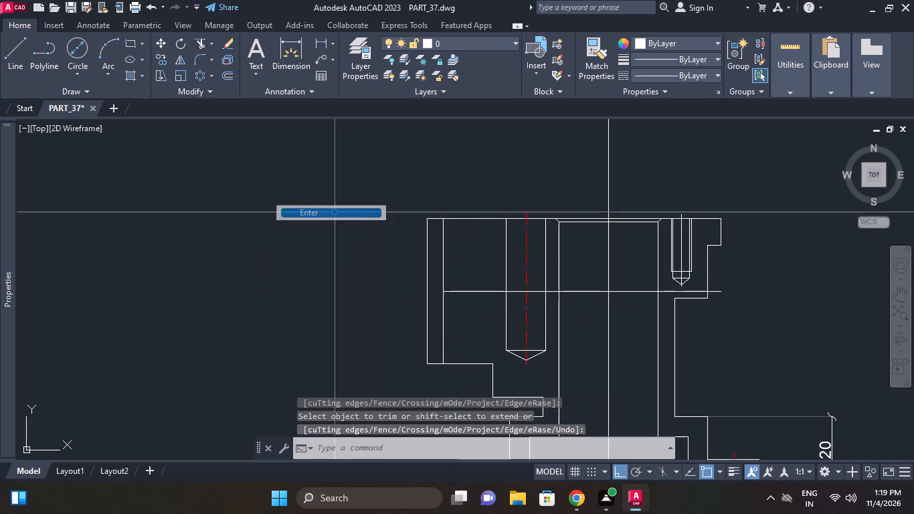
Offset the horizontal axis line by 6 to both sides, above and below.
click(225, 70)
right_click(287, 210)
click(331, 220)
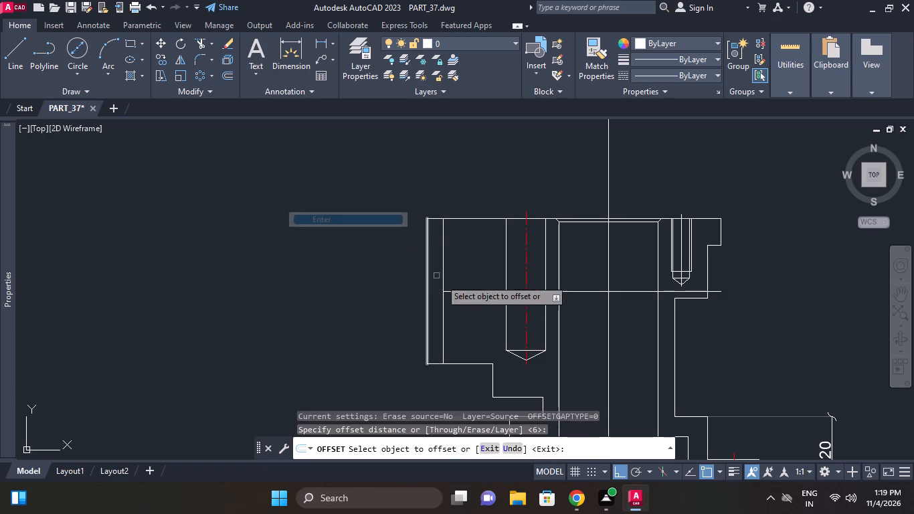
click(468, 292)
click(464, 307)
click(460, 290)
click(464, 257)
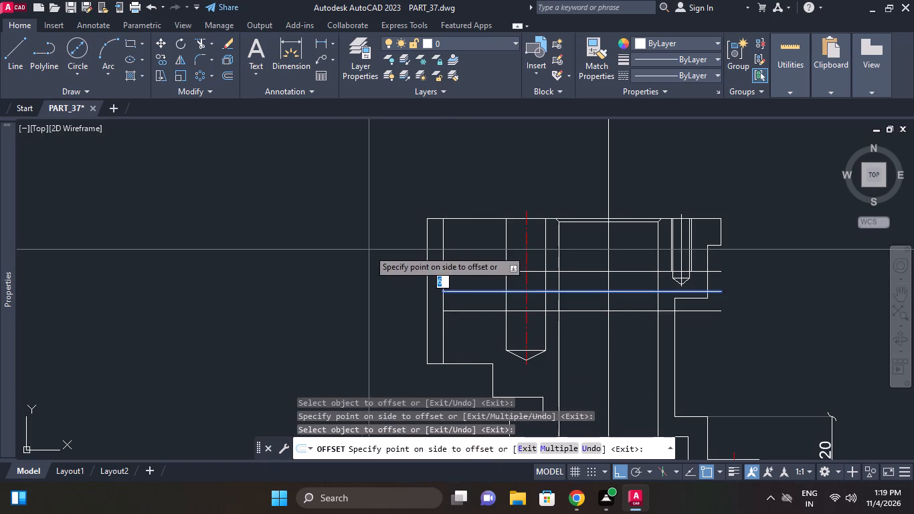
click(349, 233)
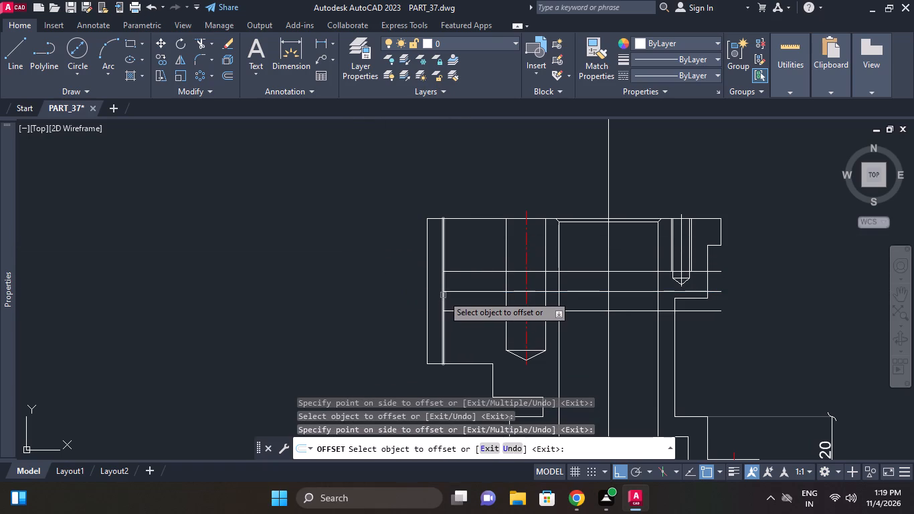
Offset the inner vertical line near the part's left edge by 8 towards the large drilled hole.
drag(442, 240, 452, 243)
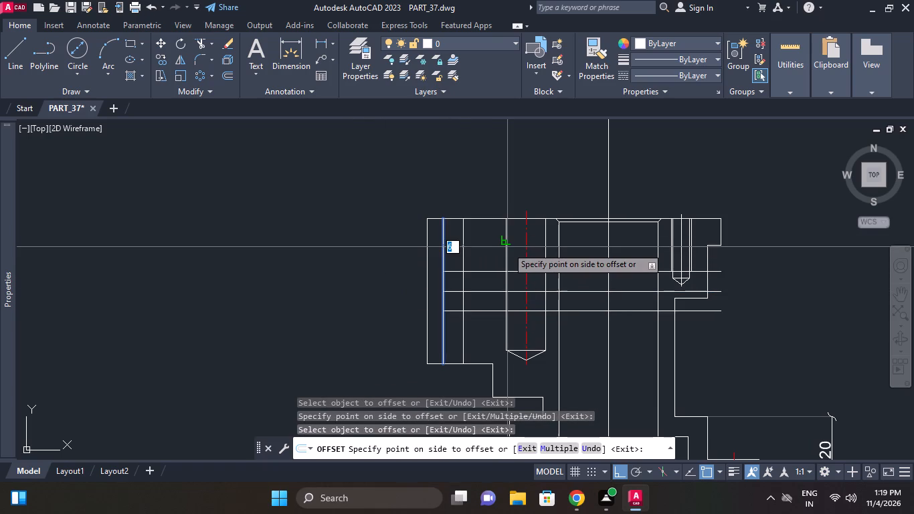
key(8)
key(Return)
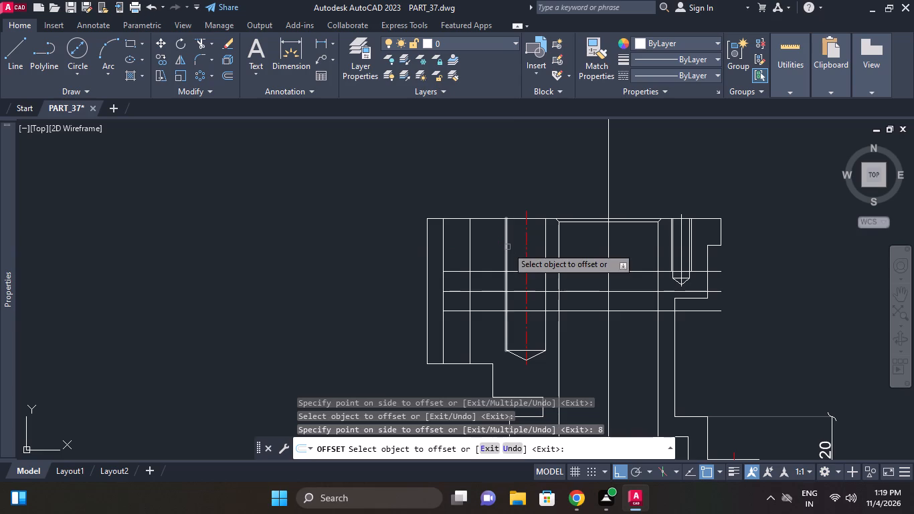
right_click(391, 157)
click(430, 173)
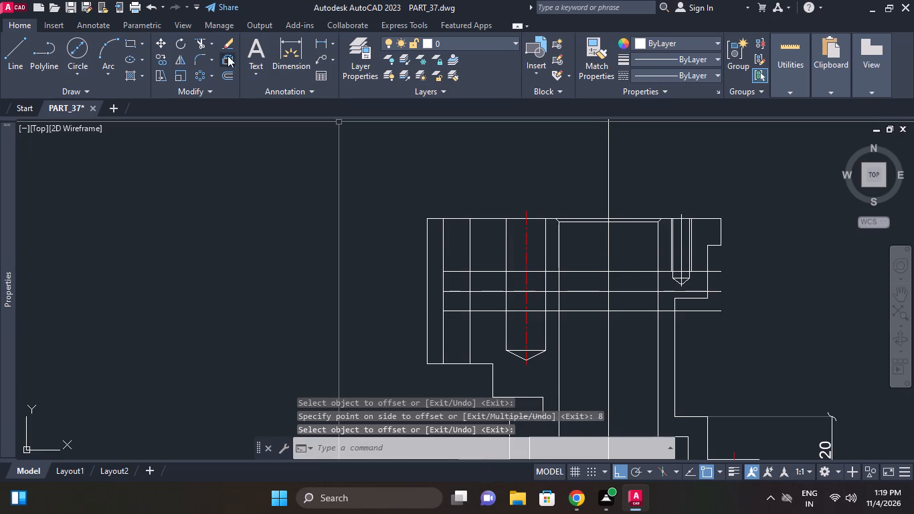
Trim the 8-offset vertical outside the two 6-offset lines, and those lines between it and the large hole, to form the side pocket.
click(203, 41)
right_click(234, 178)
click(257, 180)
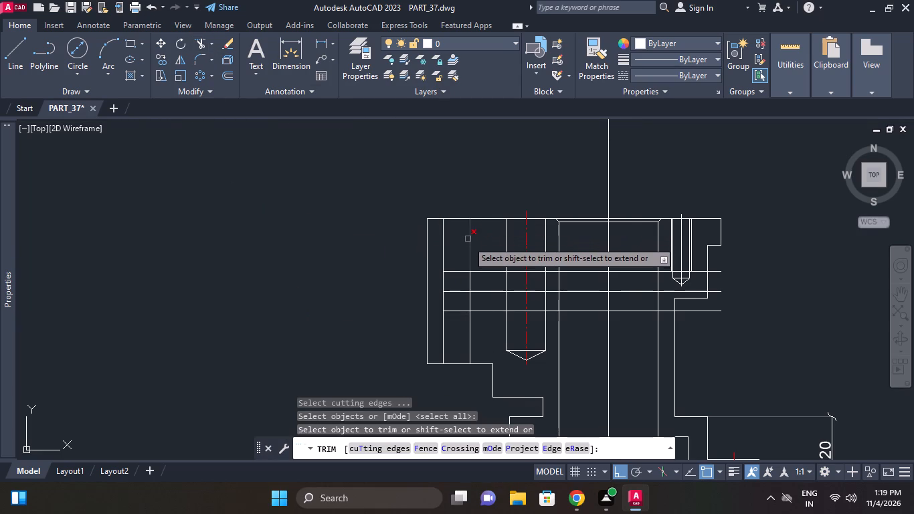
click(468, 248)
click(472, 323)
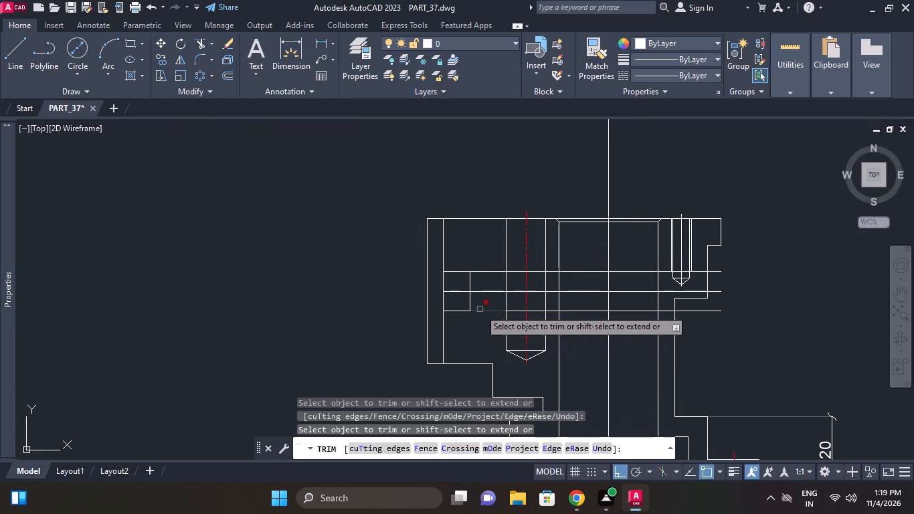
click(480, 309)
click(478, 270)
right_click(478, 226)
click(501, 239)
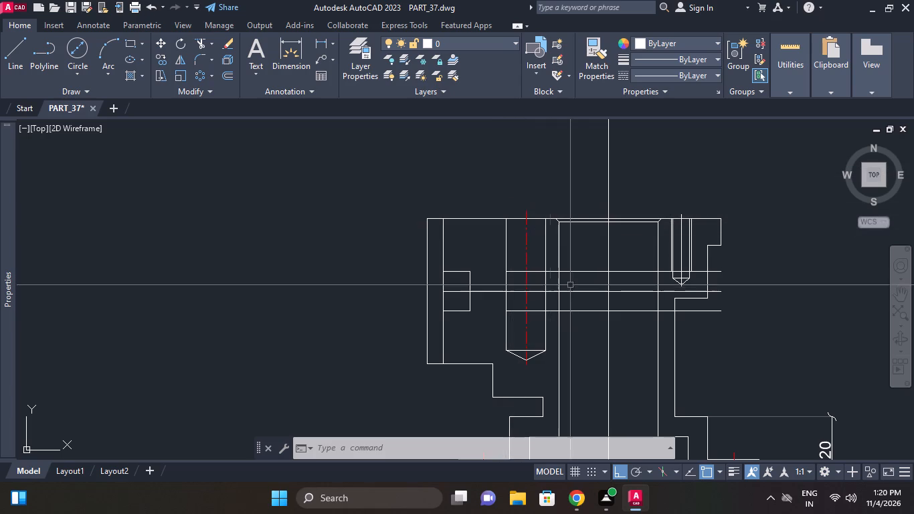
Erase the two leftover 6-offset horizontal lines running from the large hole to the part's right side.
middle_drag(569, 275, 492, 274)
scroll(444, 282, up, 1)
drag(563, 281, 562, 270)
click(557, 244)
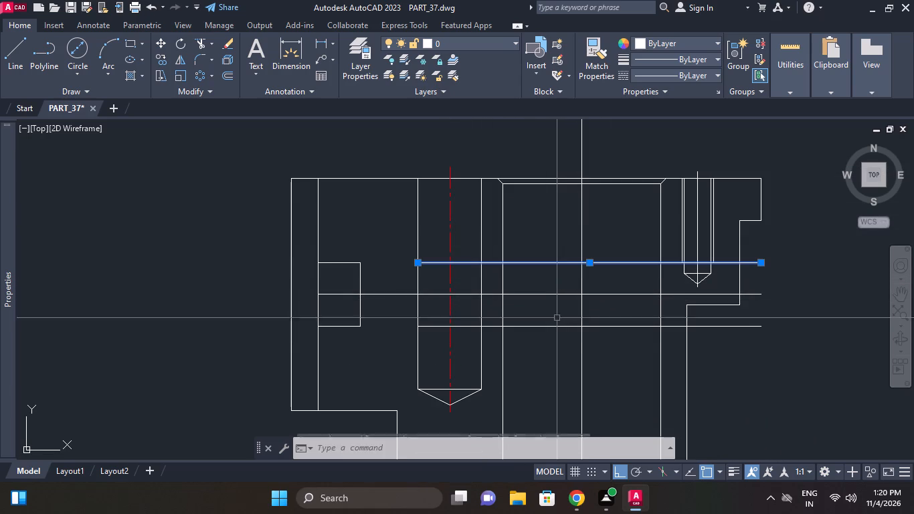
click(558, 345)
click(539, 311)
right_click(539, 311)
click(582, 243)
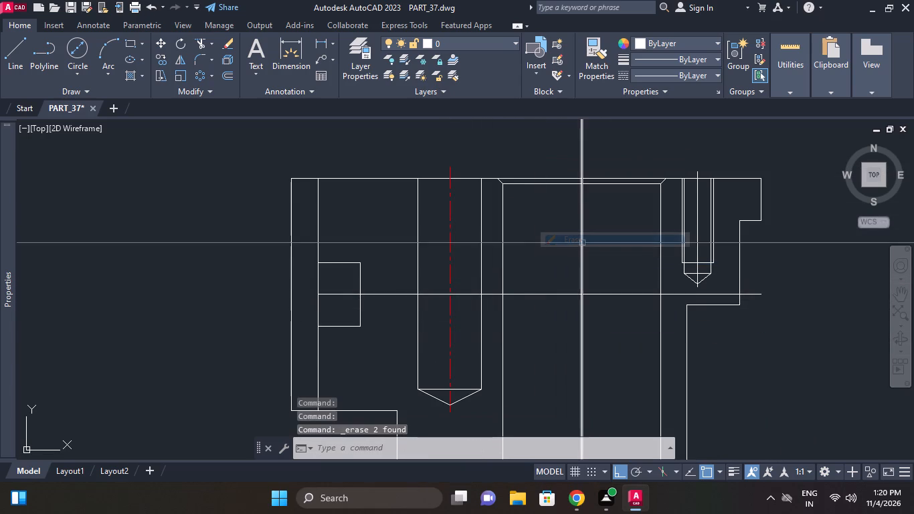
Offset the horizontal axis line by 4 above and below for the narrower side bore.
click(224, 73)
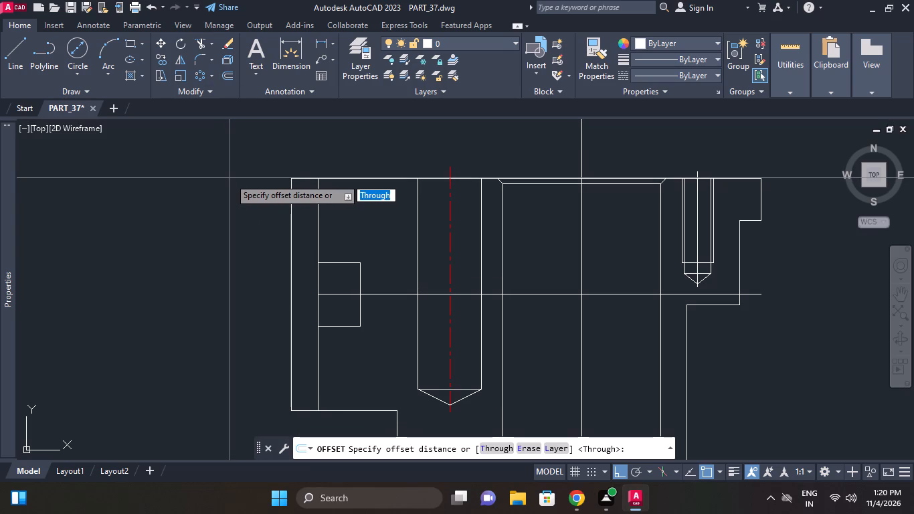
key(4)
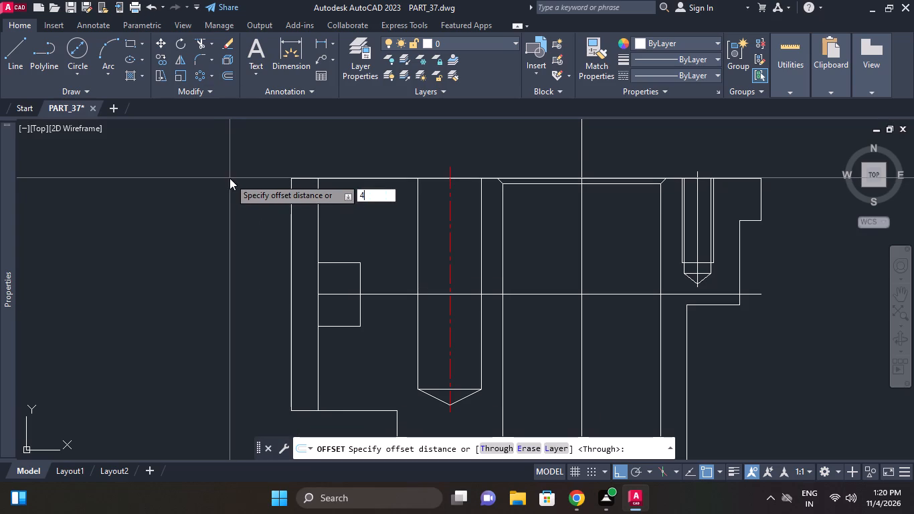
key(Return)
click(371, 292)
click(373, 304)
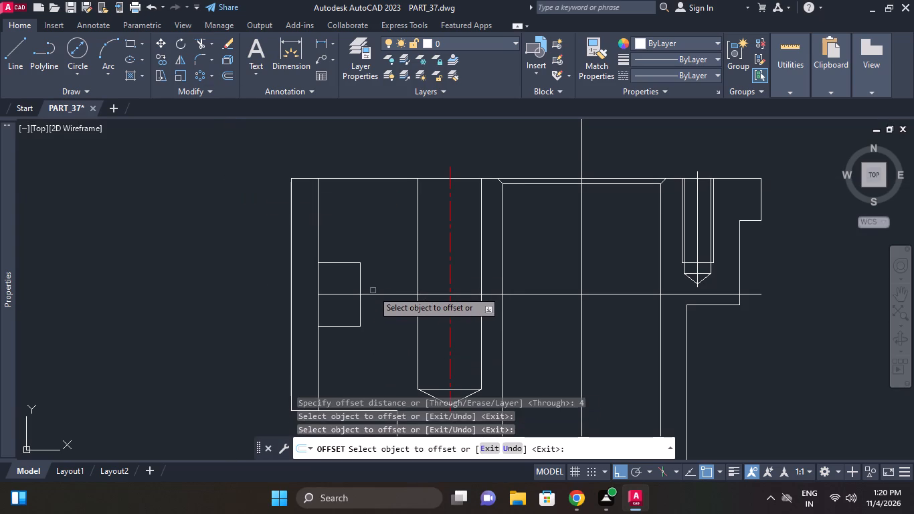
double_click(373, 290)
click(368, 313)
click(371, 292)
click(373, 276)
right_click(377, 251)
click(420, 260)
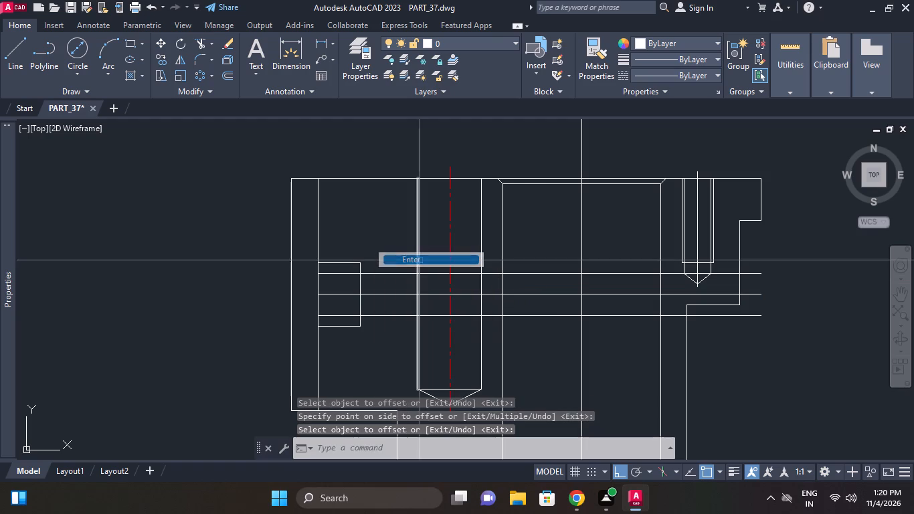
Trim the two 4-offset lines inside the side pocket and between the large hole's left wall and its centre line.
click(203, 42)
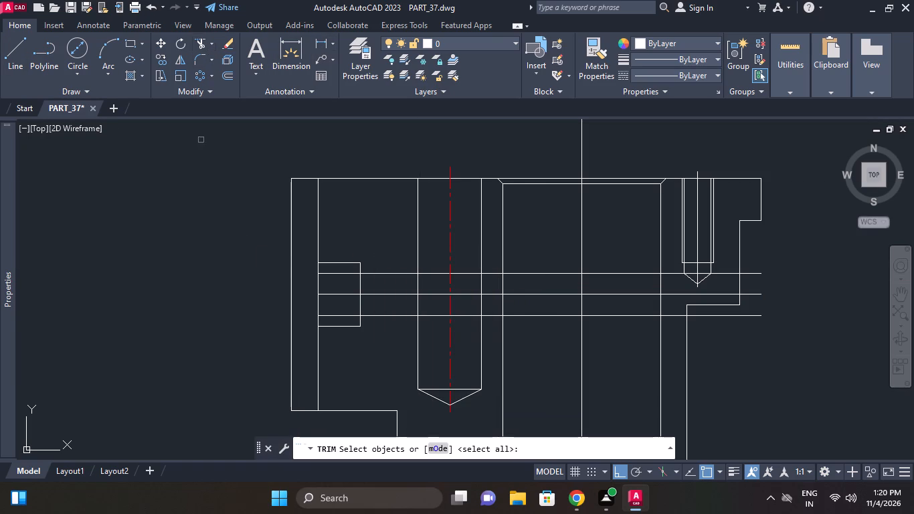
right_click(246, 233)
click(268, 240)
click(342, 276)
click(343, 316)
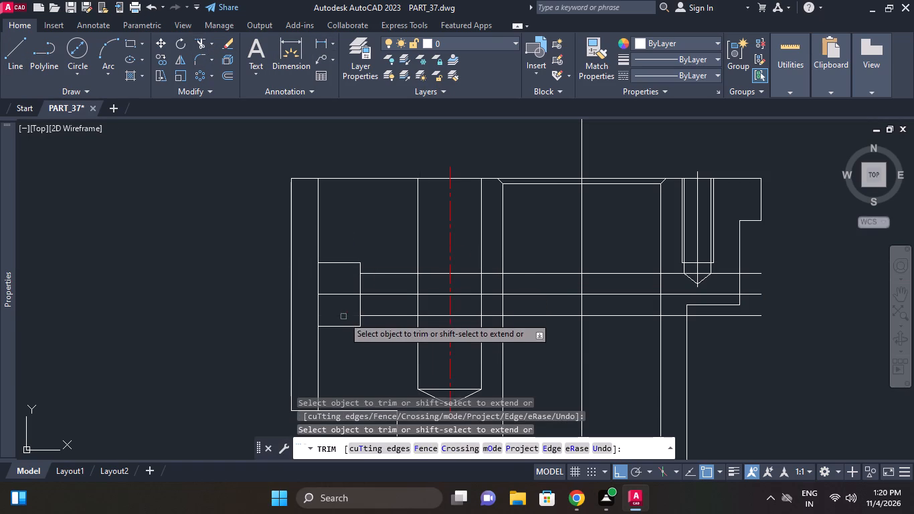
click(430, 317)
click(428, 276)
right_click(428, 253)
click(443, 255)
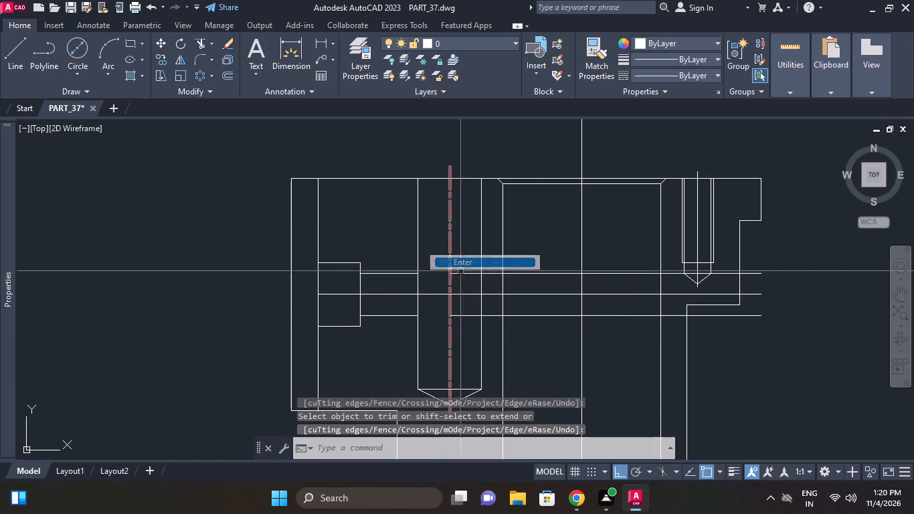
Erase the two leftover 4-offset lines running from the large hole's centre line to the part's right side.
double_click(525, 277)
click(522, 317)
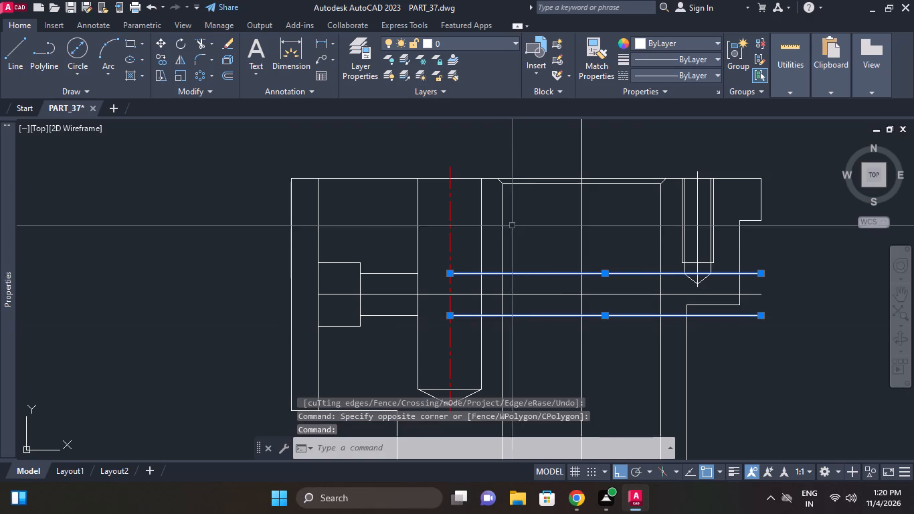
right_click(512, 226)
click(551, 233)
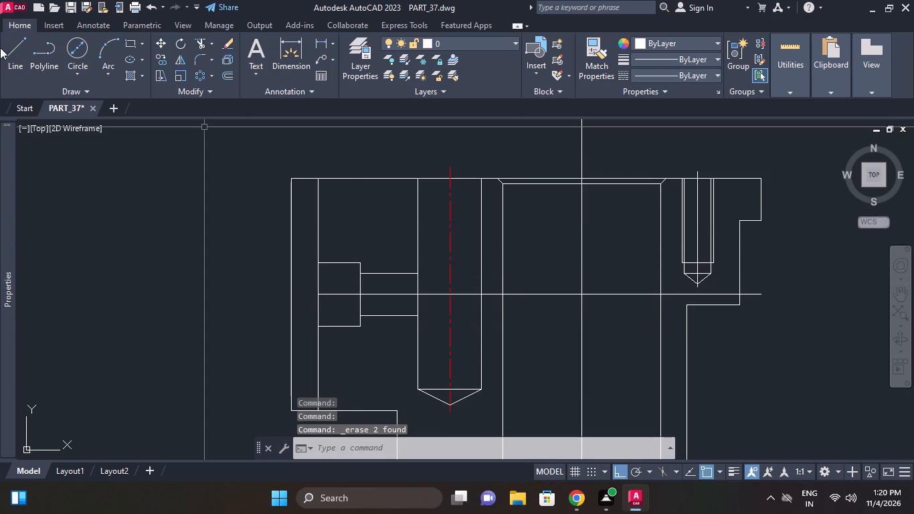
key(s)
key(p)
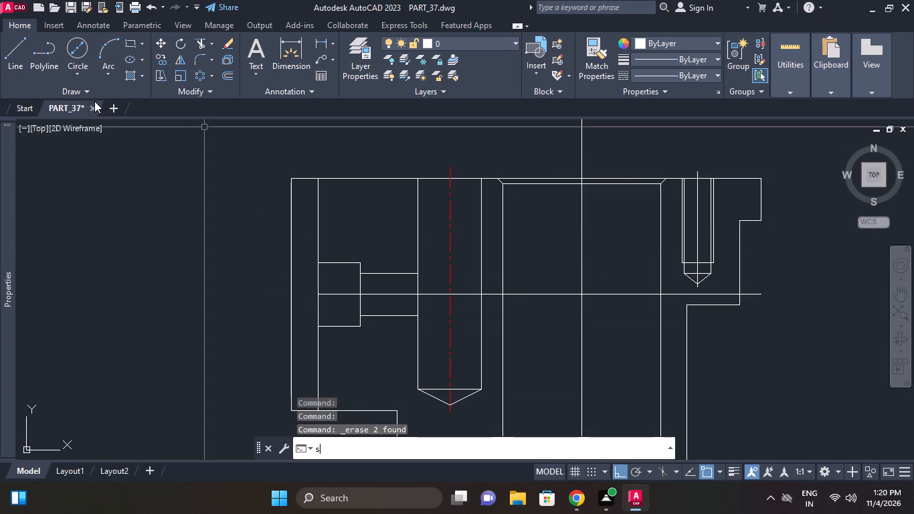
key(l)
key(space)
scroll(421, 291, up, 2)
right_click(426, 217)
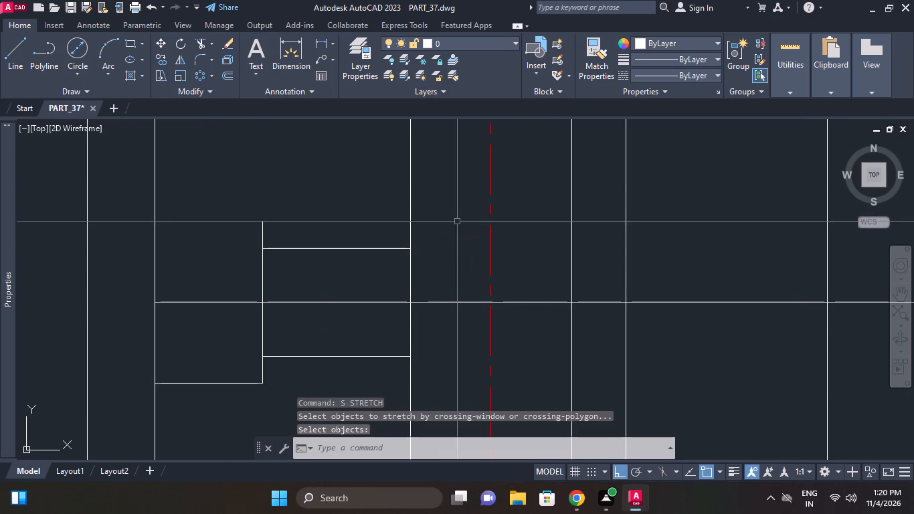
Draw a three-point spline joining the narrow bore's two edge ends at the large hole's wall, bulging into the hole at the axis.
text(sp)
key(l)
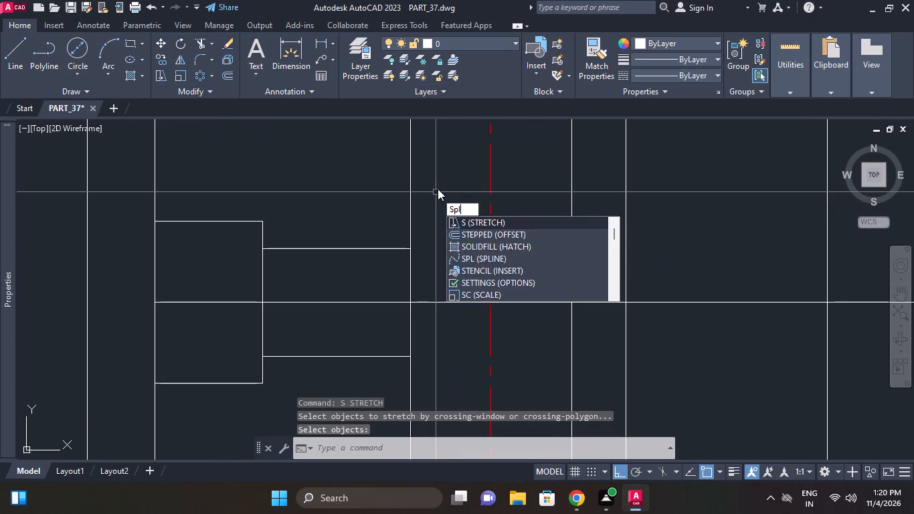
key(space)
click(412, 250)
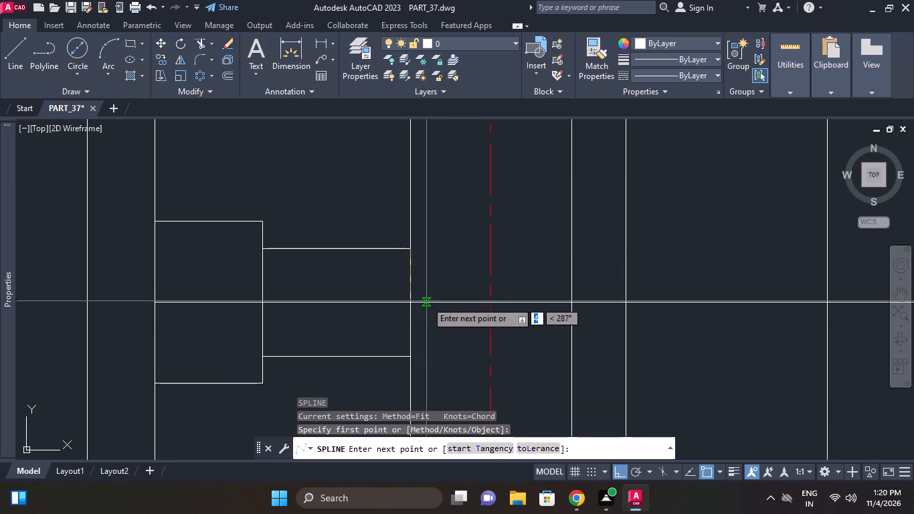
drag(426, 301, 424, 308)
click(414, 362)
right_click(433, 286)
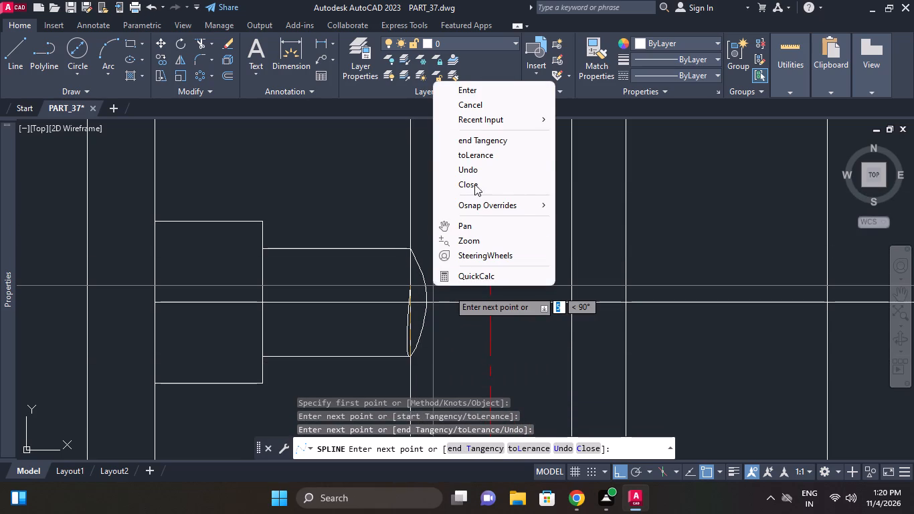
click(474, 93)
Trim the large hole's left wall between the spline's two ends, above and below the horizontal axis.
middle_drag(436, 292, 466, 252)
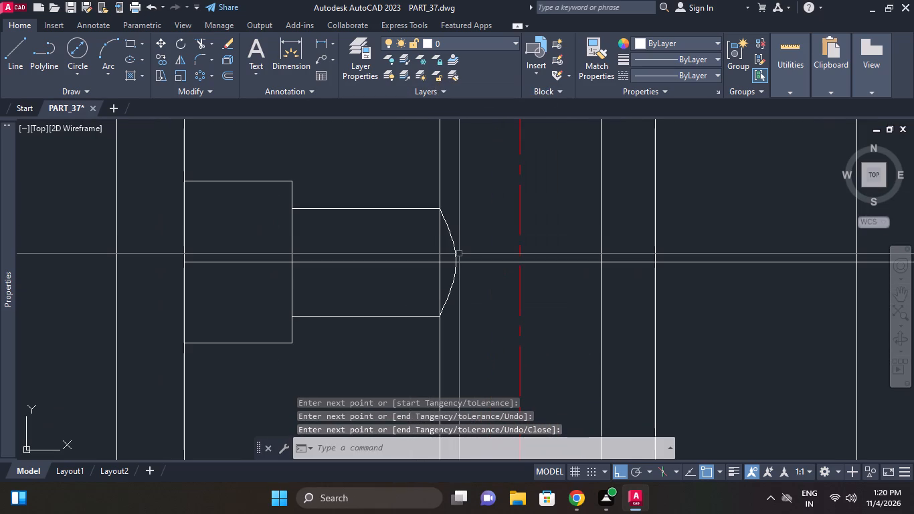
middle_drag(456, 253, 446, 264)
middle_drag(475, 282, 466, 271)
scroll(474, 282, down, 1)
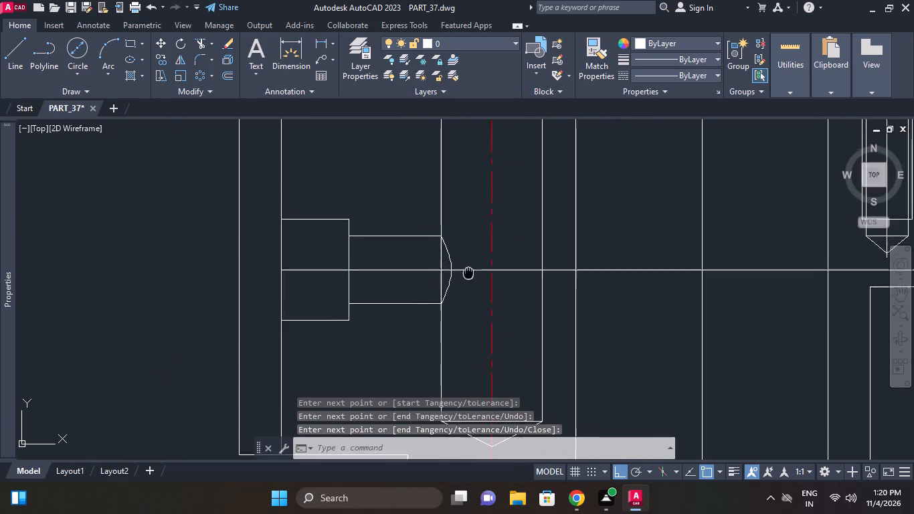
scroll(438, 252, up, 1)
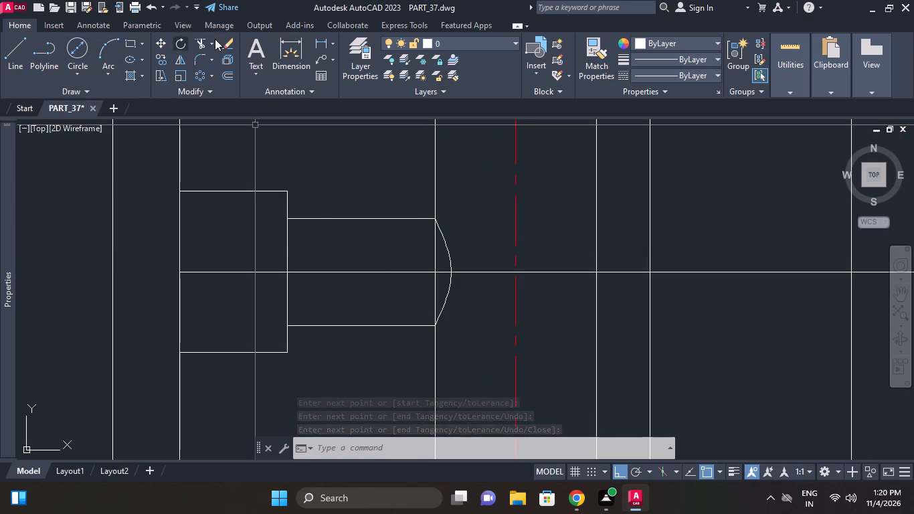
click(201, 37)
right_click(325, 144)
click(349, 151)
click(433, 240)
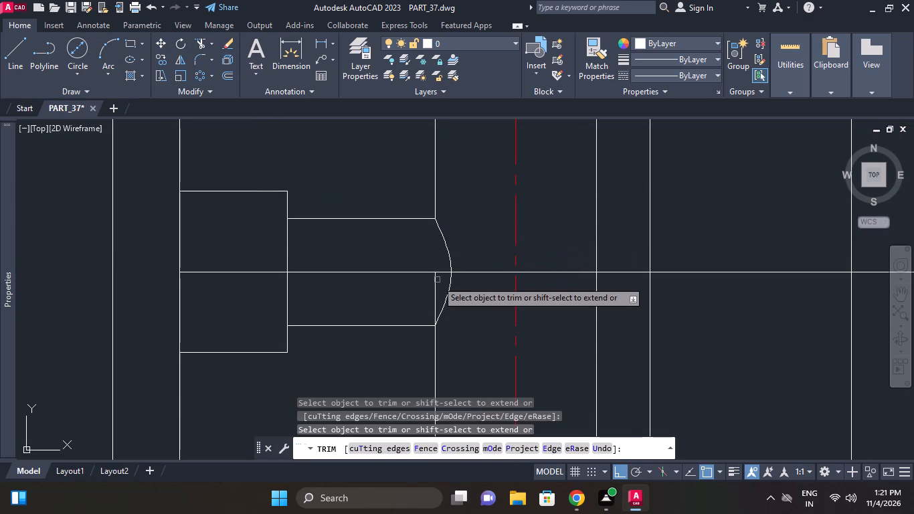
click(437, 280)
right_click(478, 212)
click(488, 220)
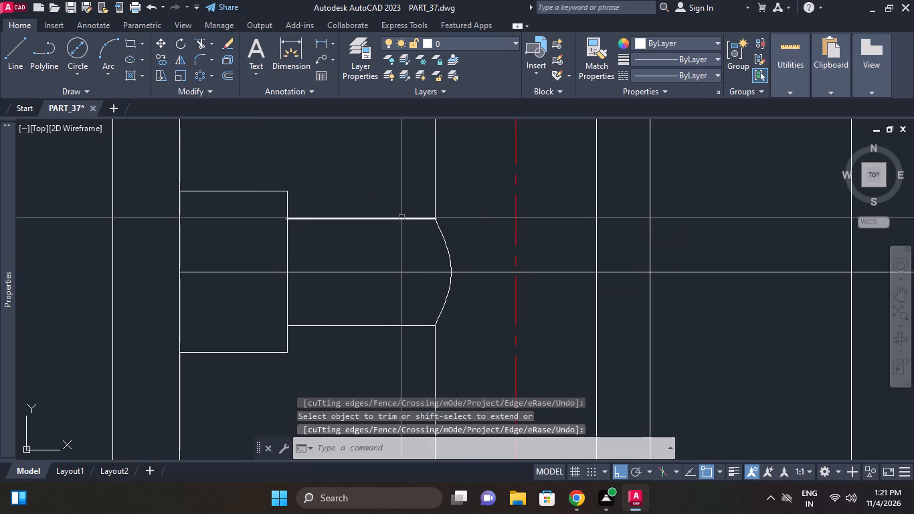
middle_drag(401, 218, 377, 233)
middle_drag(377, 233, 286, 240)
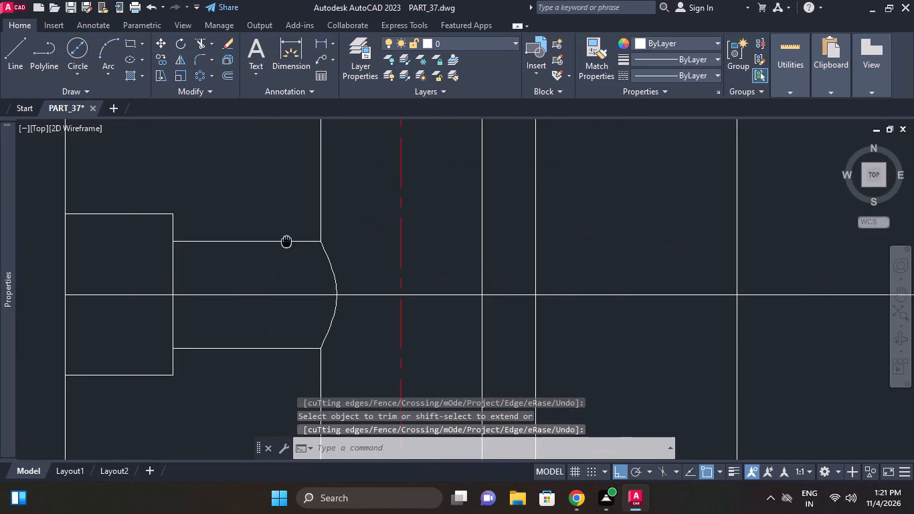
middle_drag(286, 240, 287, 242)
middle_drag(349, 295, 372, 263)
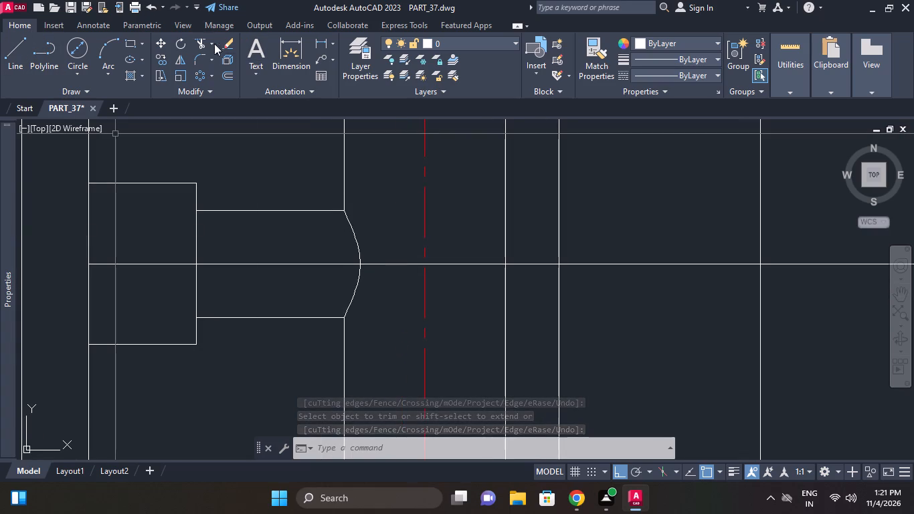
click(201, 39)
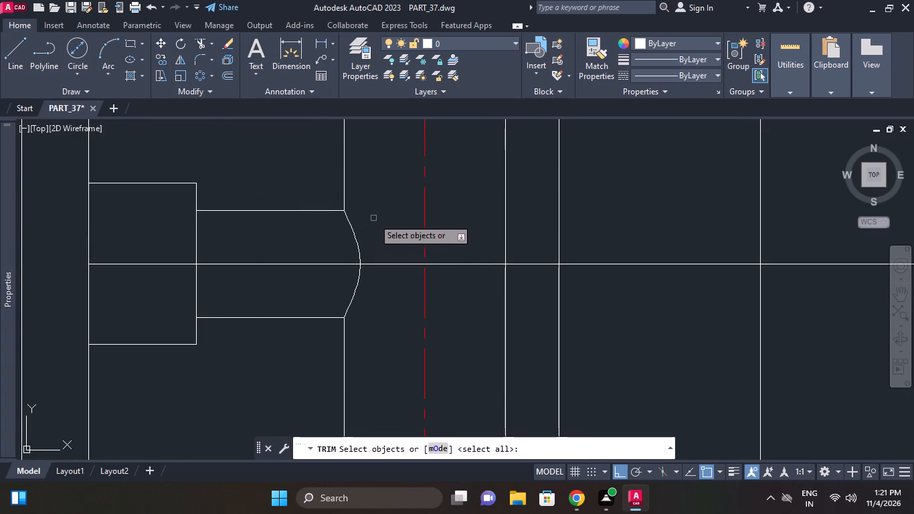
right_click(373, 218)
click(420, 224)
Draw a helper line crossing the horizontal bore axis vertically just past the spline's bulge, ending in a short horizontal segment above.
click(10, 47)
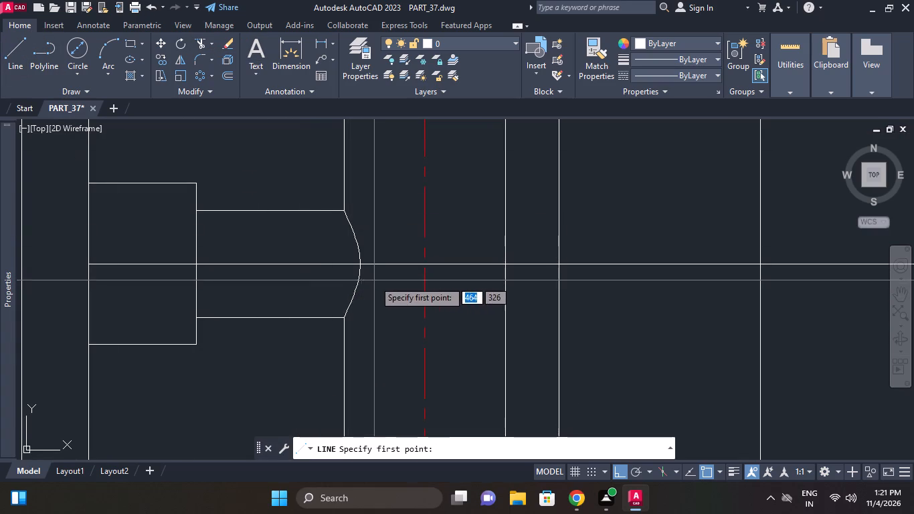
click(374, 280)
click(374, 234)
right_click(389, 199)
click(404, 195)
click(395, 199)
right_click(408, 198)
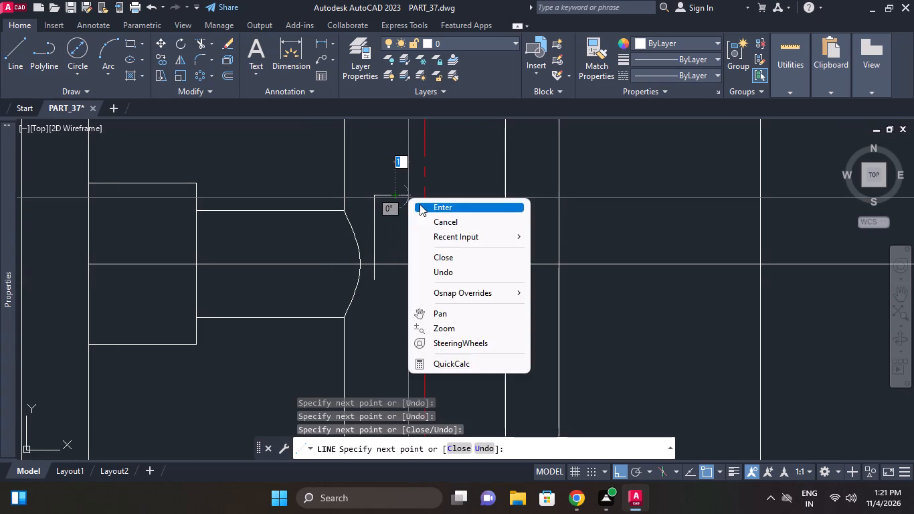
click(420, 205)
Trim the horizontal bore axis between the vertical helper line and the large hole's centre line.
right_click(354, 185)
click(393, 205)
click(566, 227)
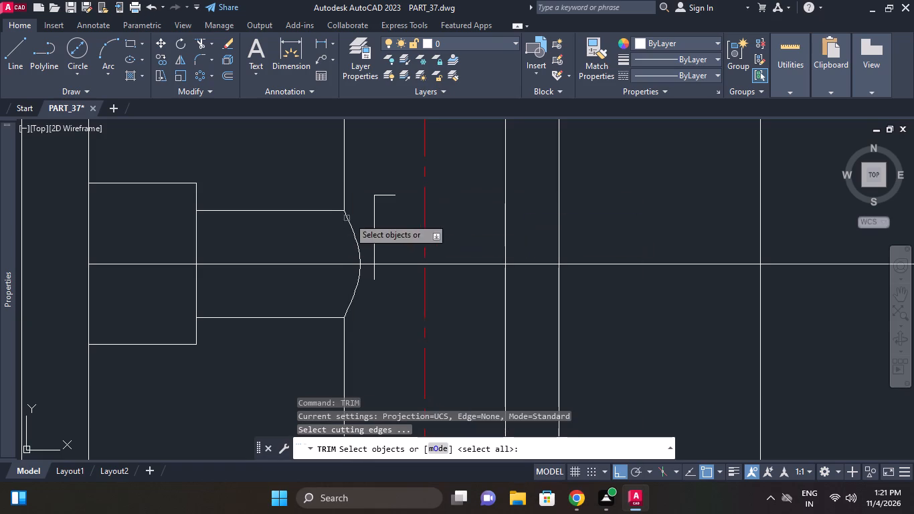
right_click(353, 213)
click(366, 218)
click(399, 265)
right_click(396, 240)
click(415, 240)
click(418, 250)
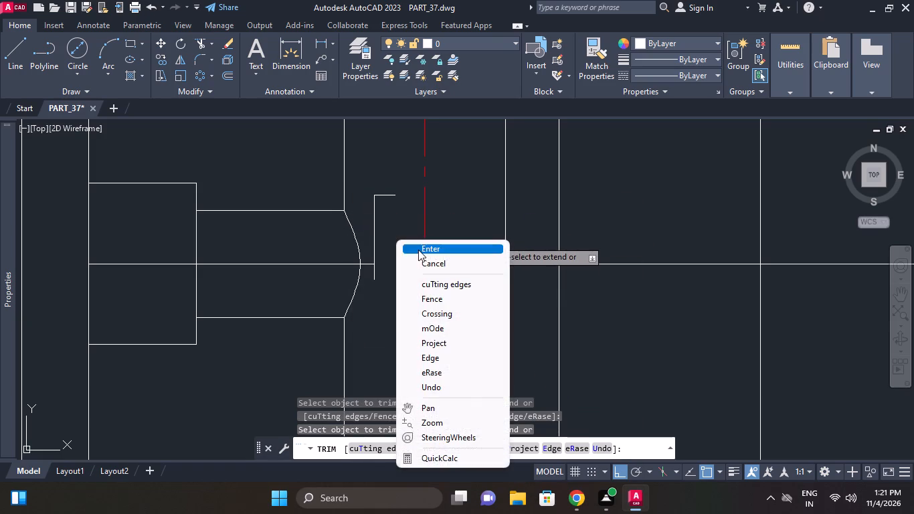
Erase the helper lines and the remaining horizontal axis line that starts at the large hole's centre line.
click(389, 266)
click(374, 273)
click(377, 214)
click(372, 199)
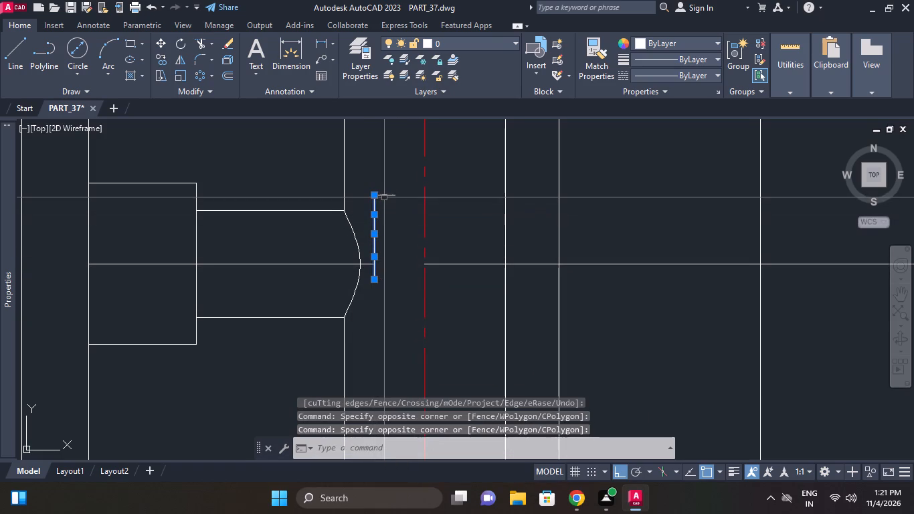
click(387, 197)
click(447, 252)
click(444, 272)
right_click(453, 229)
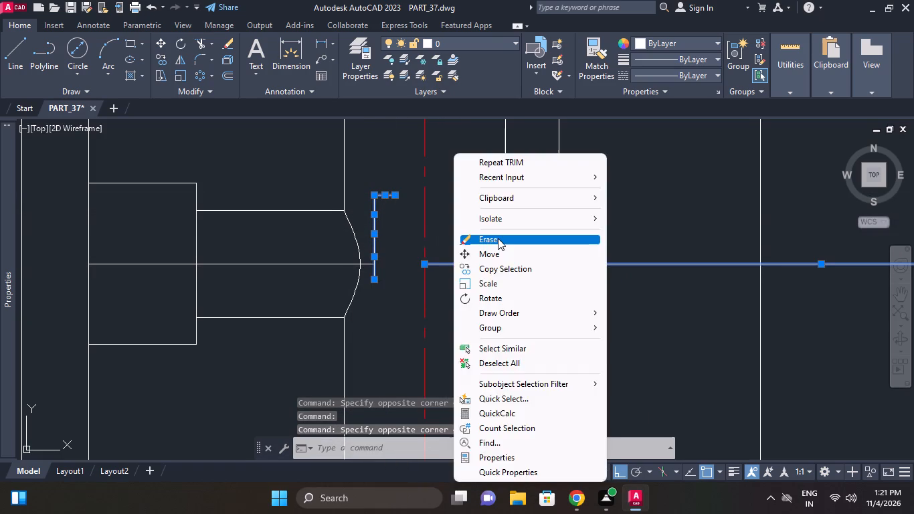
click(498, 238)
Stretch the bore axis's outer end a short distance beyond the side pocket's open edge.
middle_drag(364, 229, 529, 238)
scroll(368, 231, down, 1)
scroll(374, 280, up, 1)
click(376, 260)
click(366, 234)
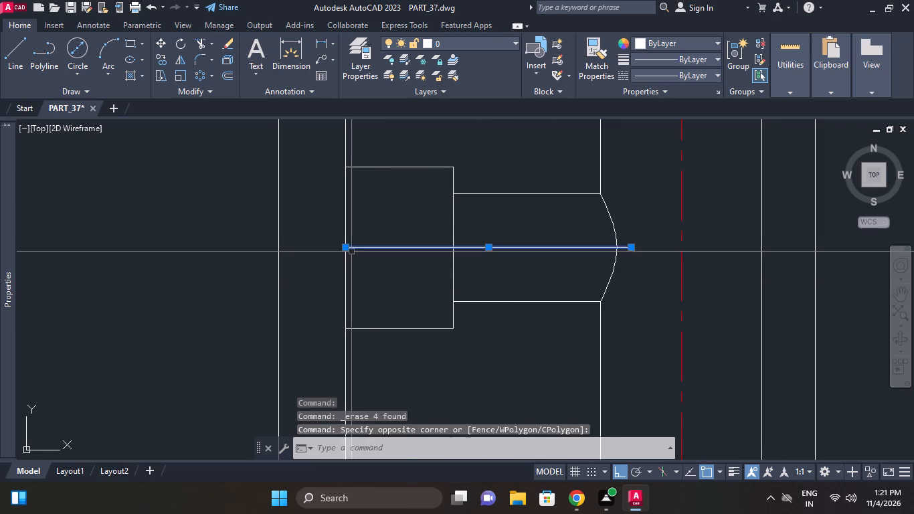
click(348, 250)
click(328, 250)
scroll(403, 234, down, 1)
middle_click(403, 234)
right_click(416, 199)
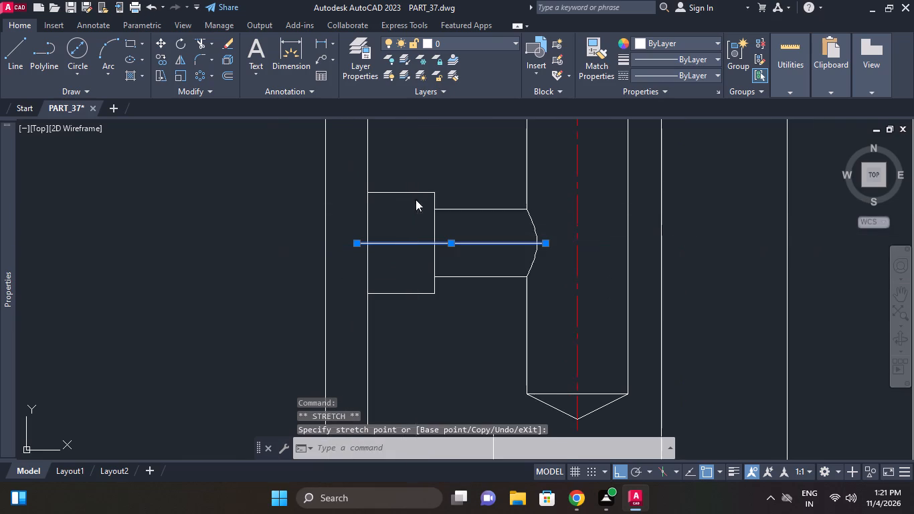
click(461, 359)
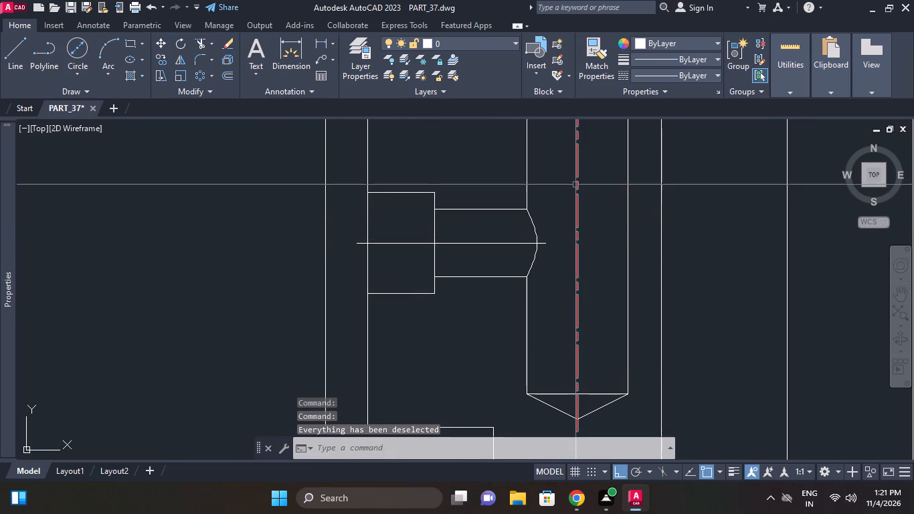
Match the stepped side bore's axis to the properties of the large hole's red centre line.
click(577, 180)
click(581, 50)
click(487, 241)
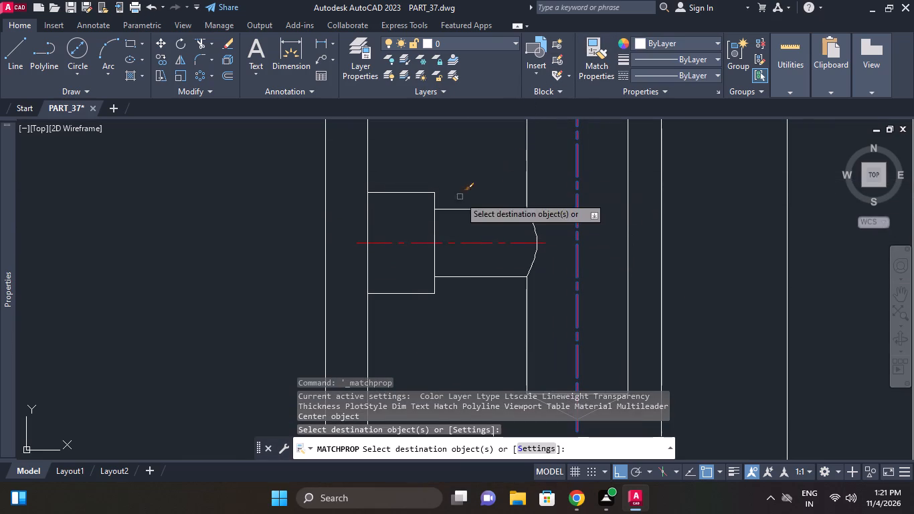
right_click(465, 163)
click(497, 163)
click(495, 173)
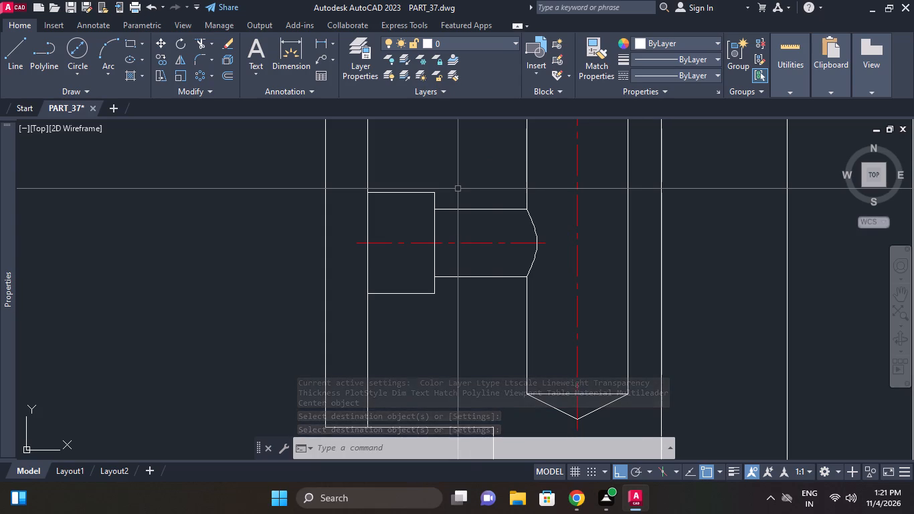
Offset the side bore's centre line by 12, once above and once below.
click(223, 74)
text(12)
key(Return)
middle_drag(496, 231, 463, 266)
scroll(494, 233, down, 1)
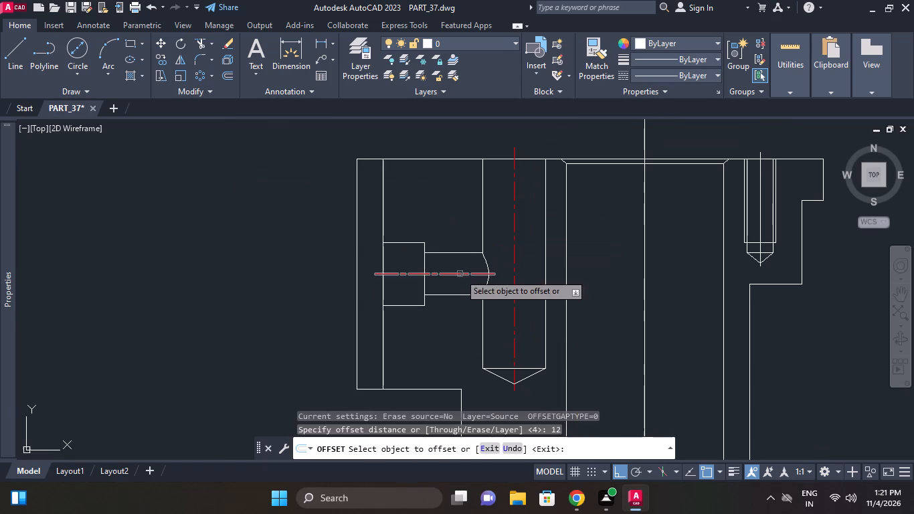
click(461, 271)
click(462, 274)
click(464, 252)
click(464, 269)
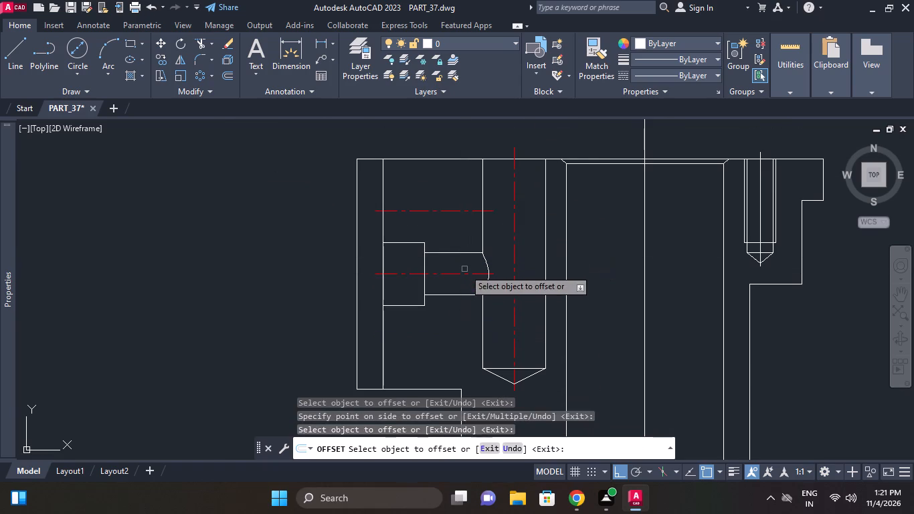
click(464, 274)
click(462, 295)
right_click(445, 173)
click(468, 185)
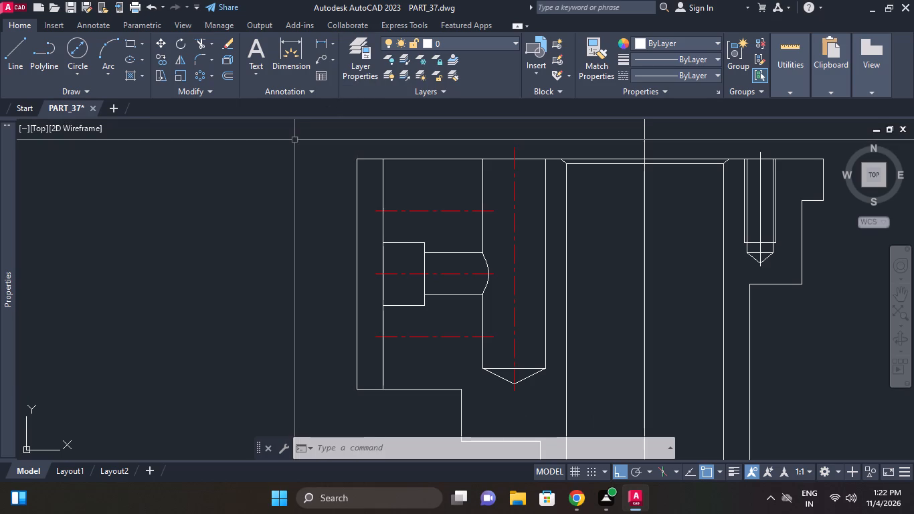
Offset the vertical edge at the side pocket's opening by 16 towards the large hole.
click(224, 78)
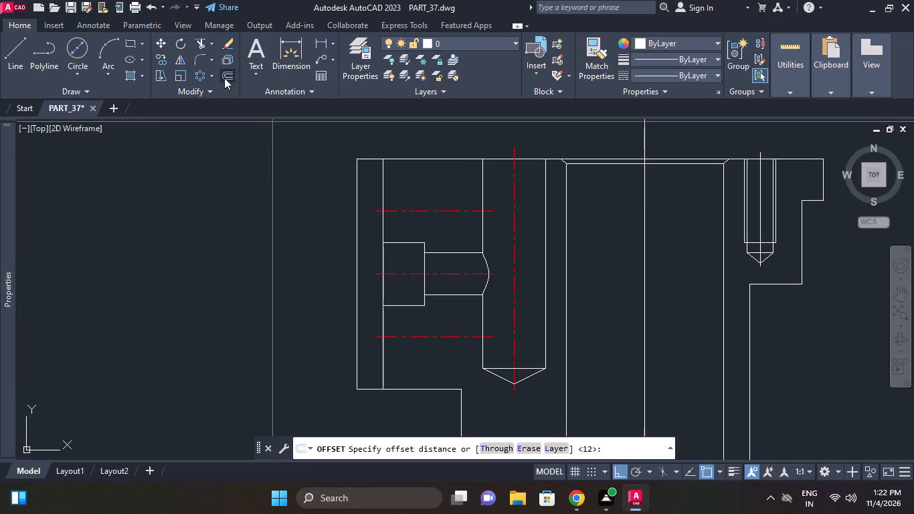
text(16)
key(Return)
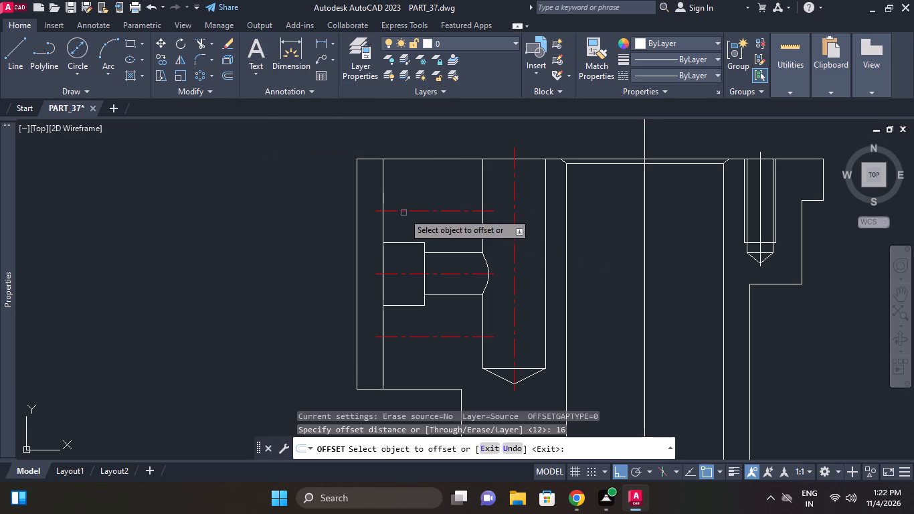
click(383, 177)
click(399, 175)
right_click(440, 147)
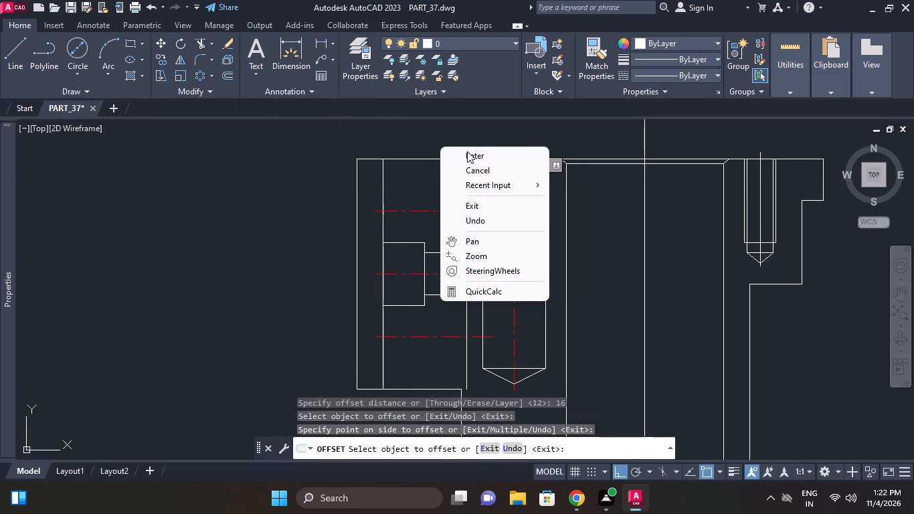
click(467, 151)
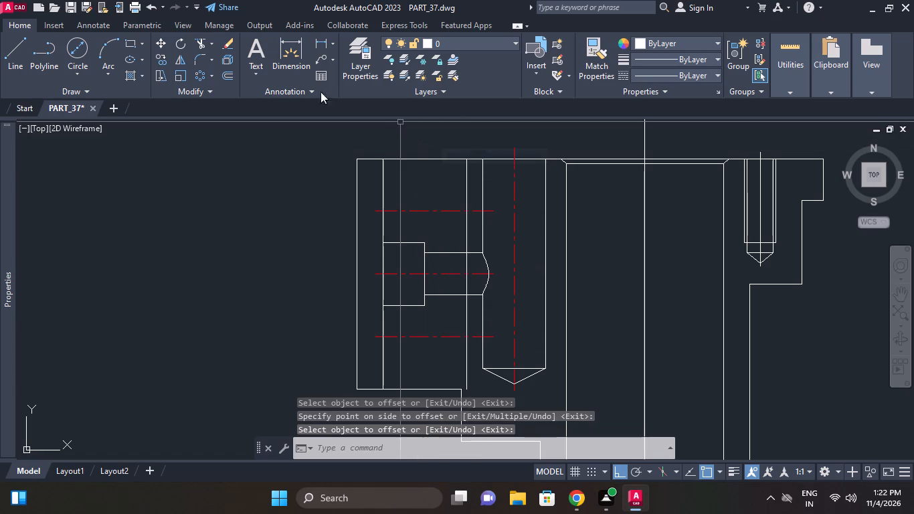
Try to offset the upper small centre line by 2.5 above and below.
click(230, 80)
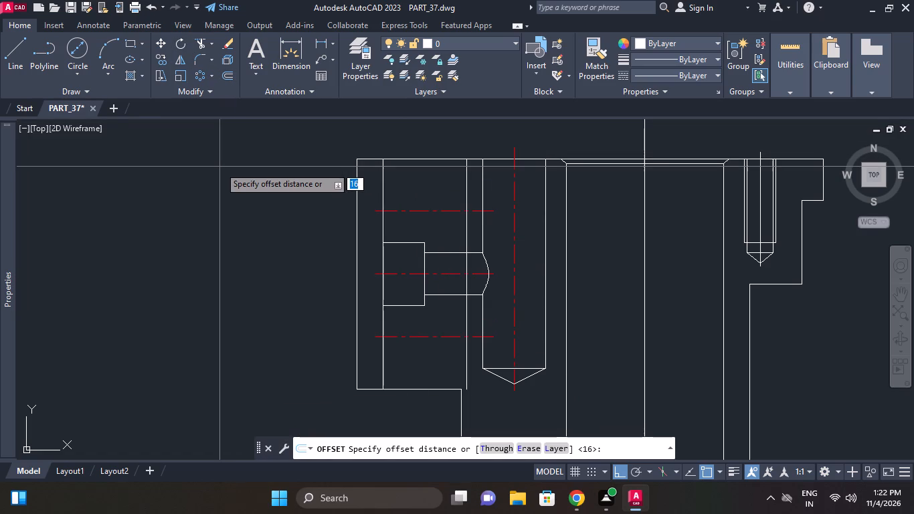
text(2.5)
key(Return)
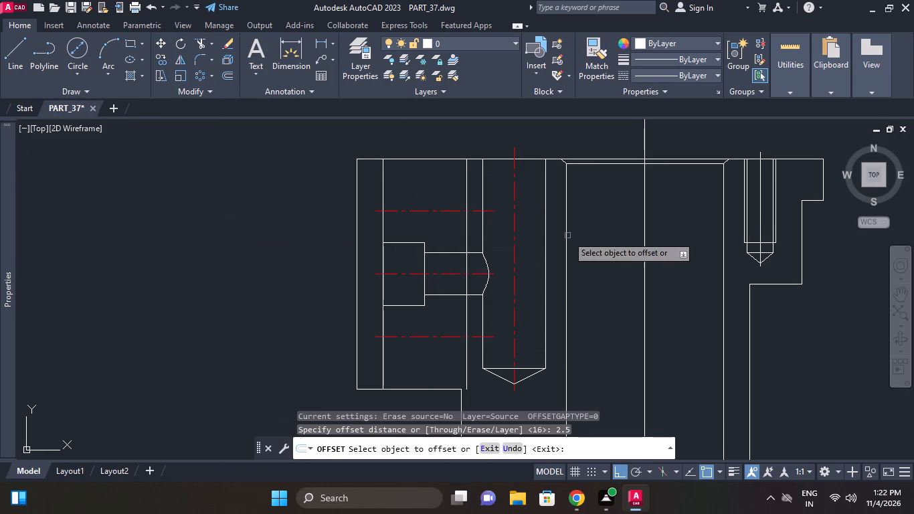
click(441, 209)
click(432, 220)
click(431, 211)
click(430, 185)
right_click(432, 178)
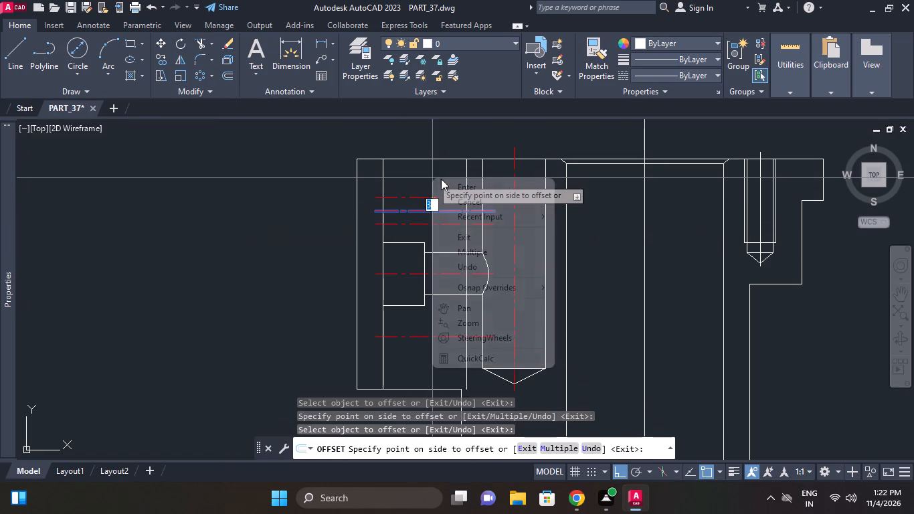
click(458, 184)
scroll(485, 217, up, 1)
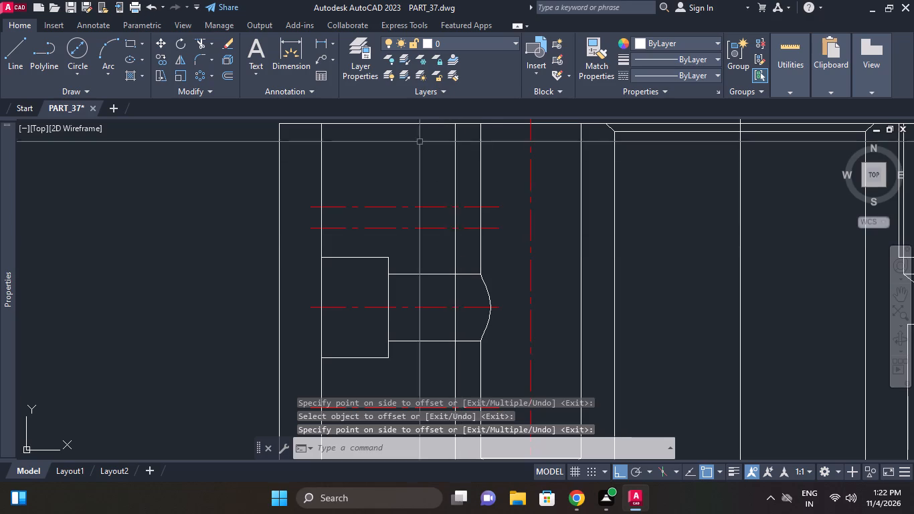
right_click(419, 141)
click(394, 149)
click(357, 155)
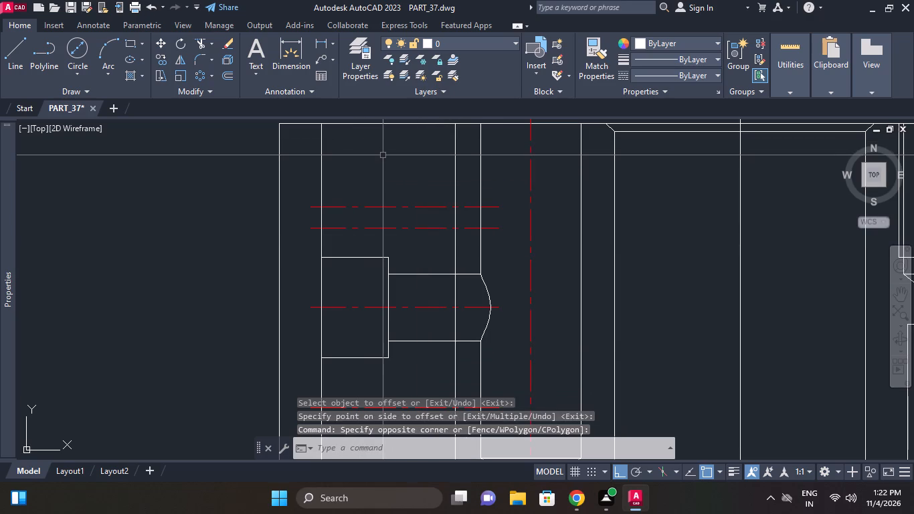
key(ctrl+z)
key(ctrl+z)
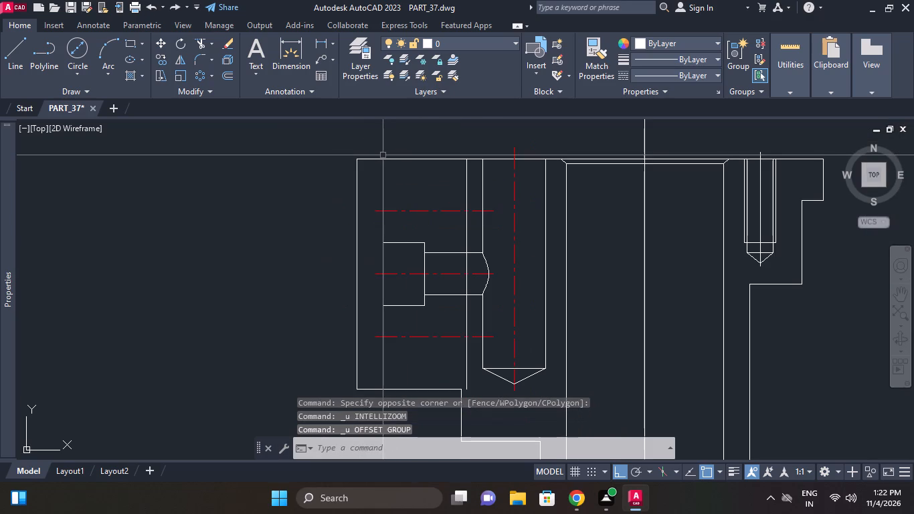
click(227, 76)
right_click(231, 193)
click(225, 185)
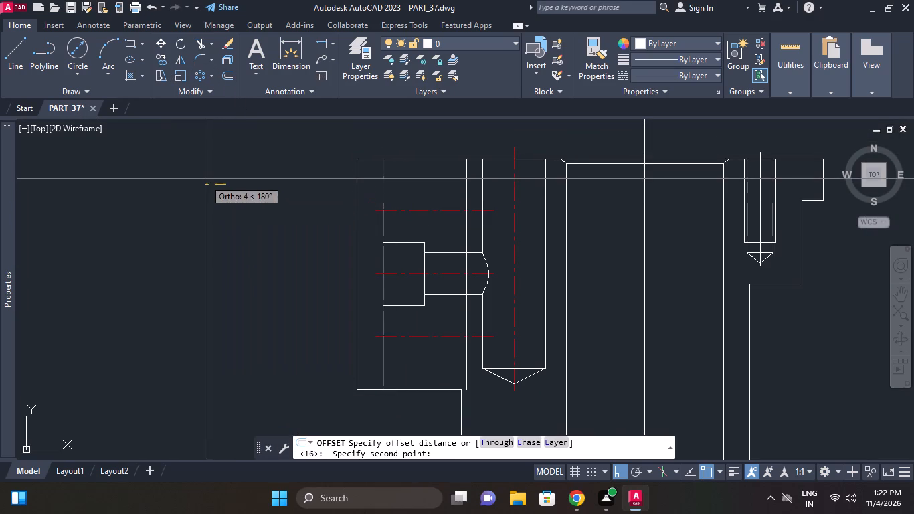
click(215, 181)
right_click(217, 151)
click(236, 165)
Offset the upper small centre line by 1.5, once above and once below.
click(225, 76)
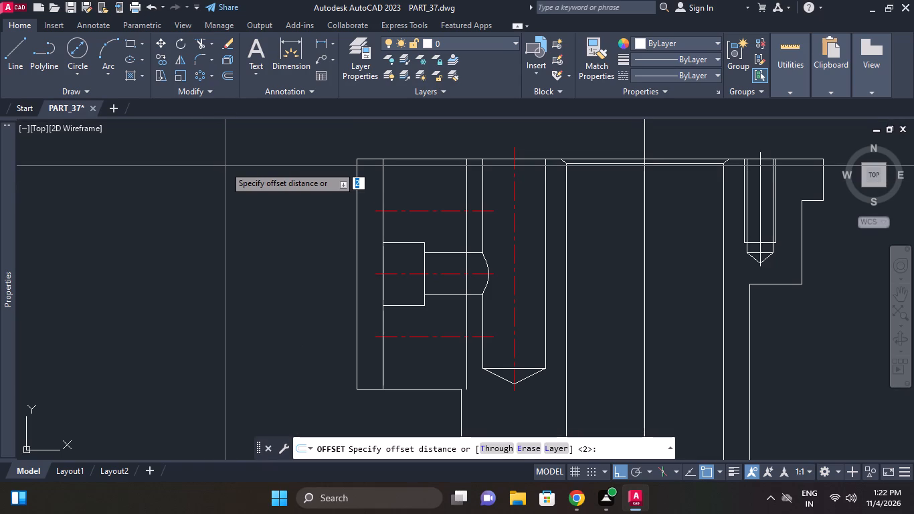
text(1.5)
key(Return)
scroll(671, 0, up, 1)
scroll(554, 207, up, 1)
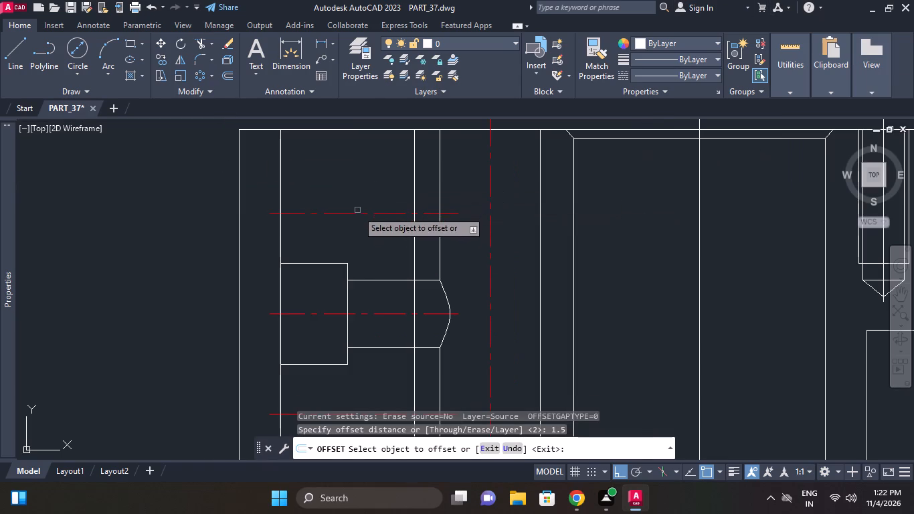
click(355, 213)
click(343, 231)
click(343, 214)
click(343, 173)
right_click(347, 160)
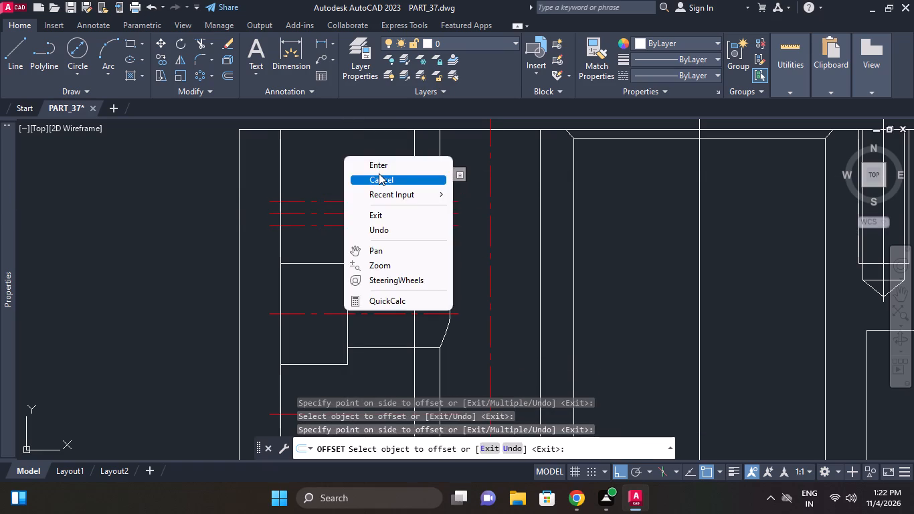
click(379, 173)
Trim the two 1.5-offset lines between the 16-offset vertical line and the large hole's nearest wall.
click(196, 39)
right_click(161, 128)
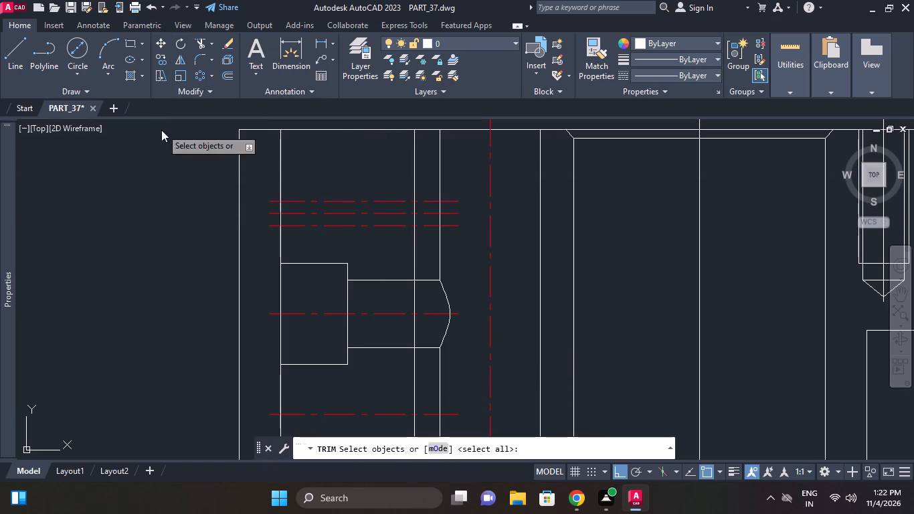
click(180, 137)
click(419, 201)
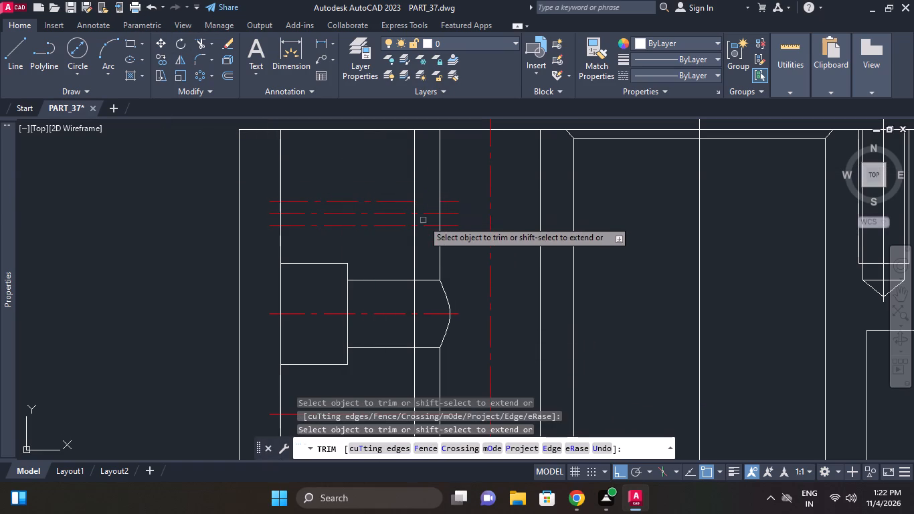
click(423, 226)
right_click(460, 183)
click(482, 187)
Erase the two leftover pieces of the 1.5-offset lines inside the large hole.
click(464, 200)
click(455, 200)
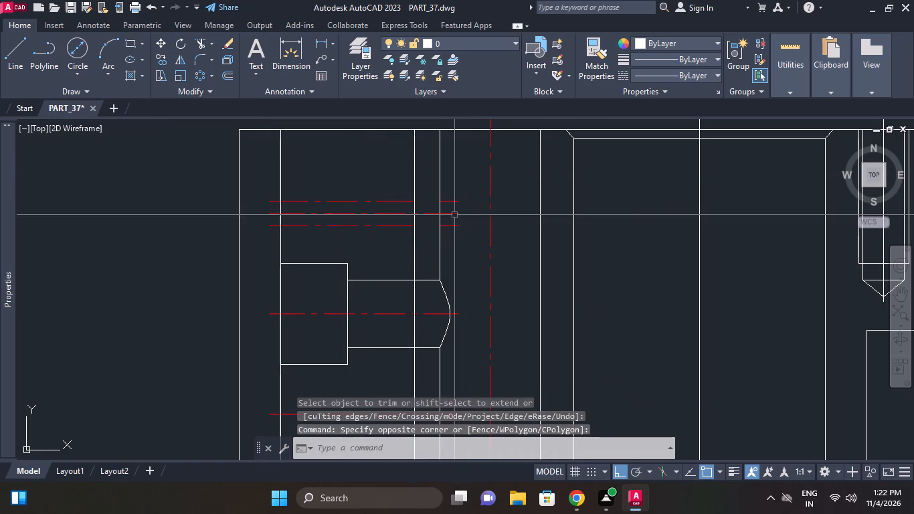
click(456, 221)
click(454, 226)
click(450, 201)
right_click(449, 186)
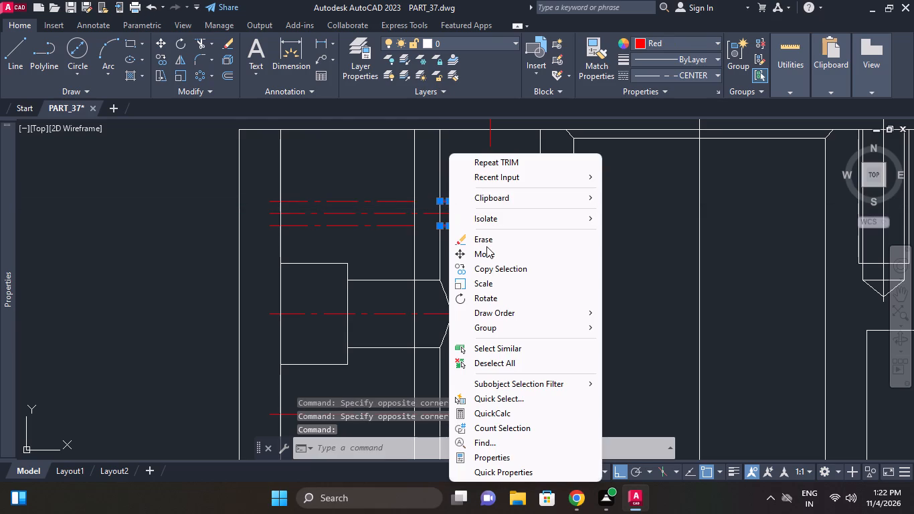
click(486, 246)
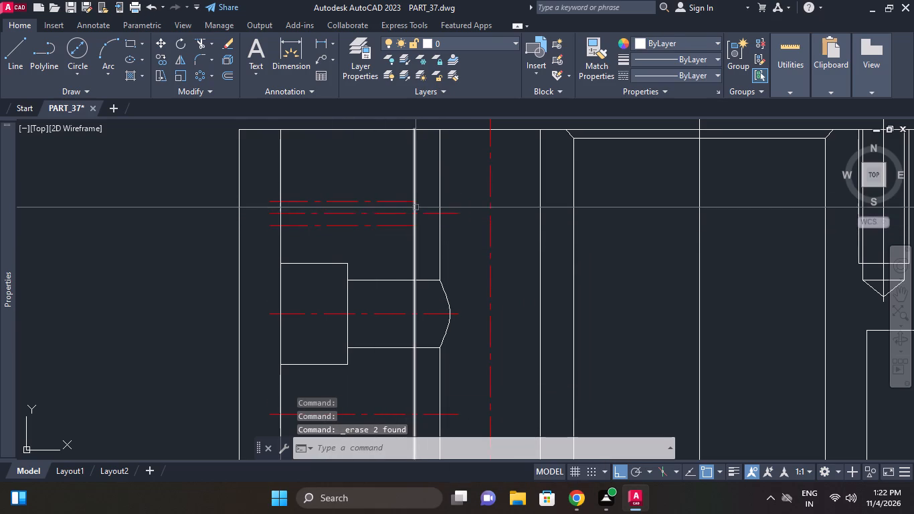
Trim the ends of the two 1.5-offset lines that protrude past the vertical edge at the side pocket's opening.
scroll(298, 193, up, 1)
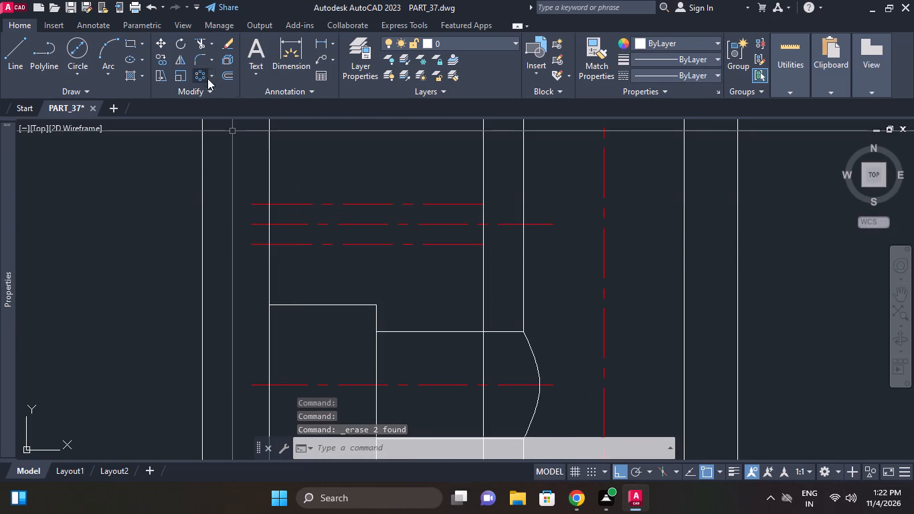
click(207, 48)
right_click(225, 126)
click(248, 138)
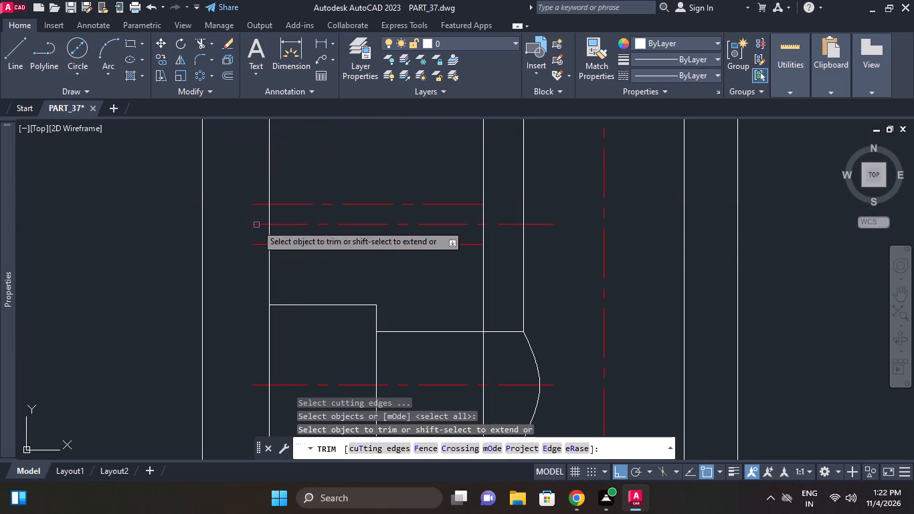
click(258, 204)
click(258, 248)
scroll(397, 195, down, 1)
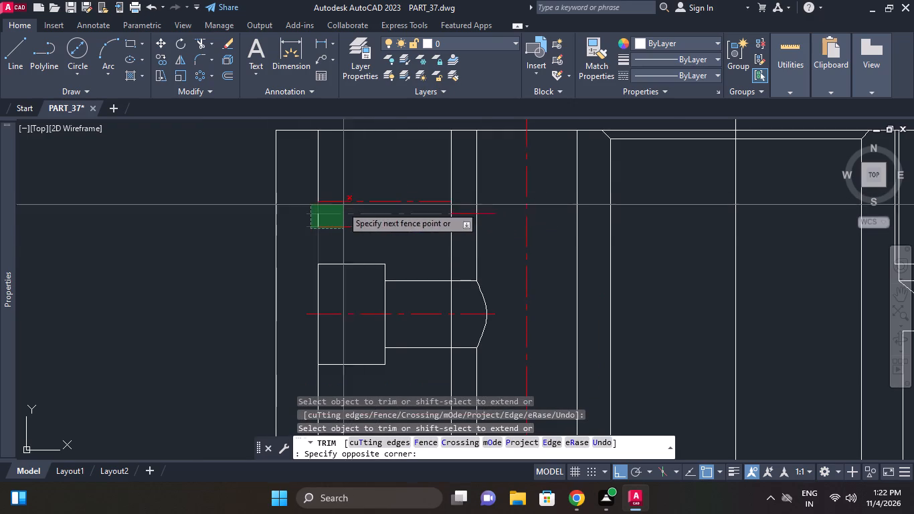
click(305, 226)
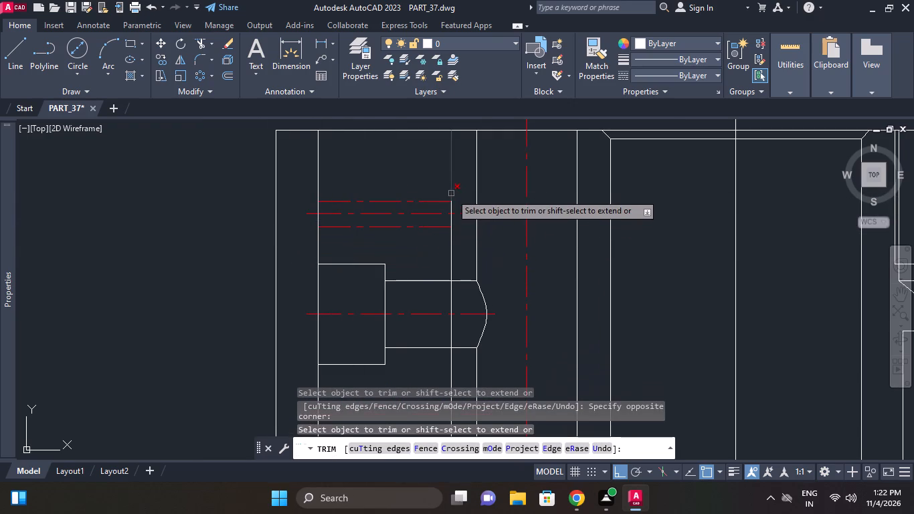
Trim the 16-offset vertical line to the span between the two 1.5-offset lines and erase its leftover lower part.
click(451, 193)
click(453, 238)
right_click(430, 177)
click(449, 180)
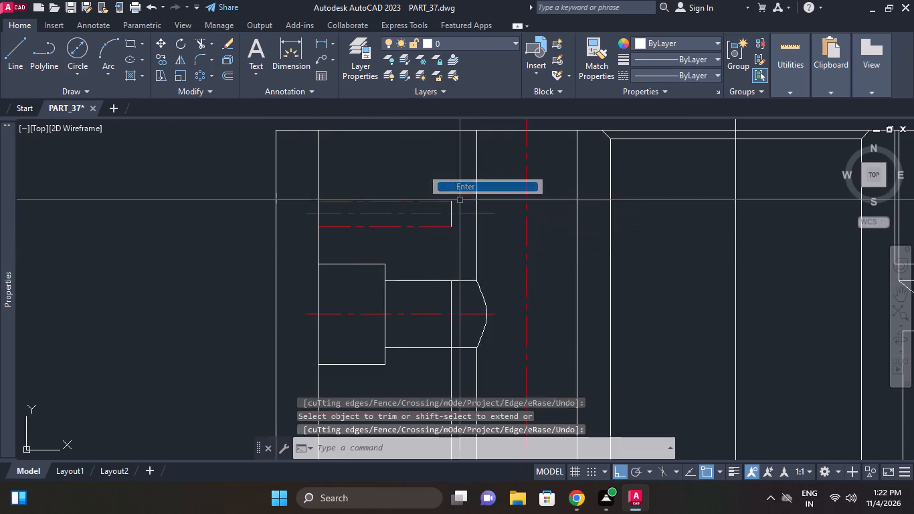
middle_drag(470, 213, 476, 146)
click(458, 263)
right_click(537, 195)
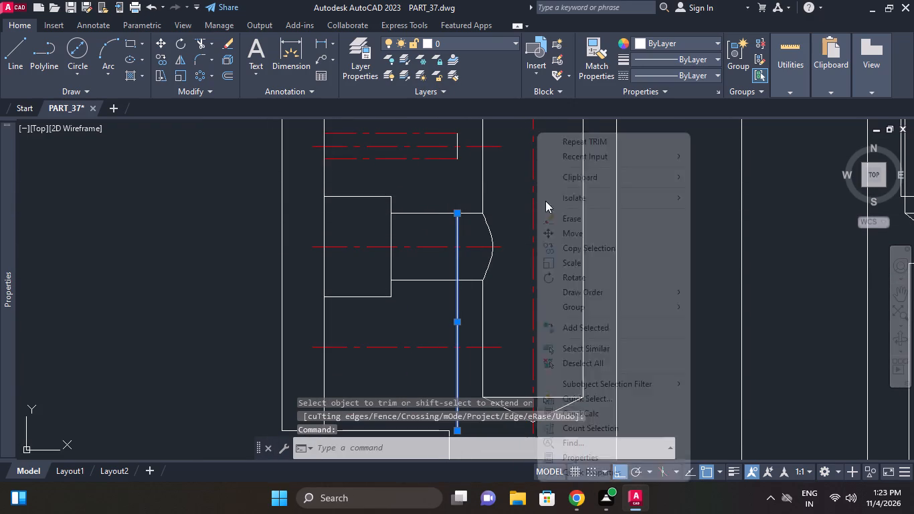
click(567, 220)
Match the properties of the small hole's white end line onto its two red 1.5-offset lines.
middle_drag(432, 177, 440, 205)
scroll(449, 190, up, 1)
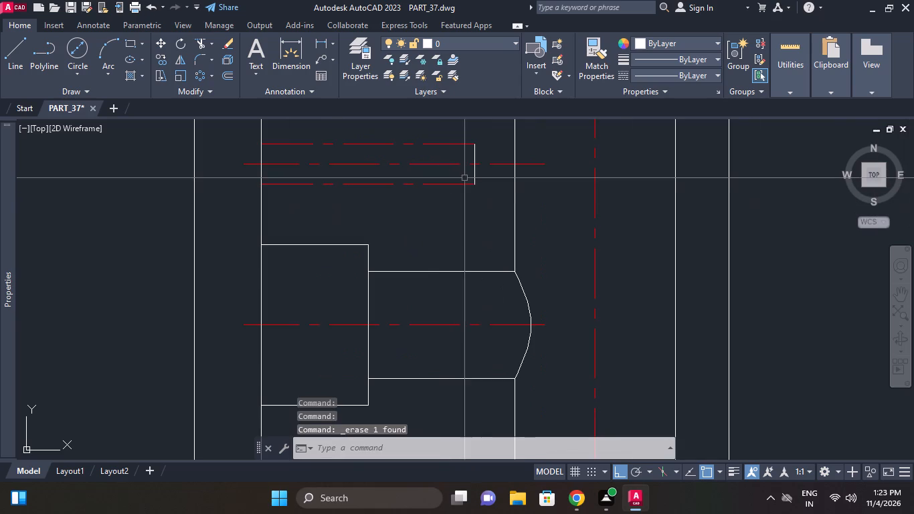
click(477, 178)
click(595, 49)
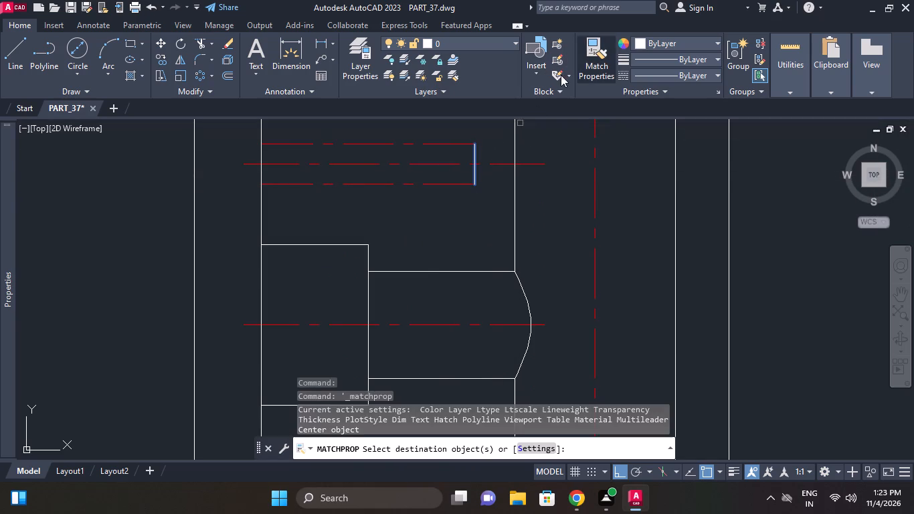
click(409, 189)
click(385, 181)
click(393, 145)
right_click(388, 138)
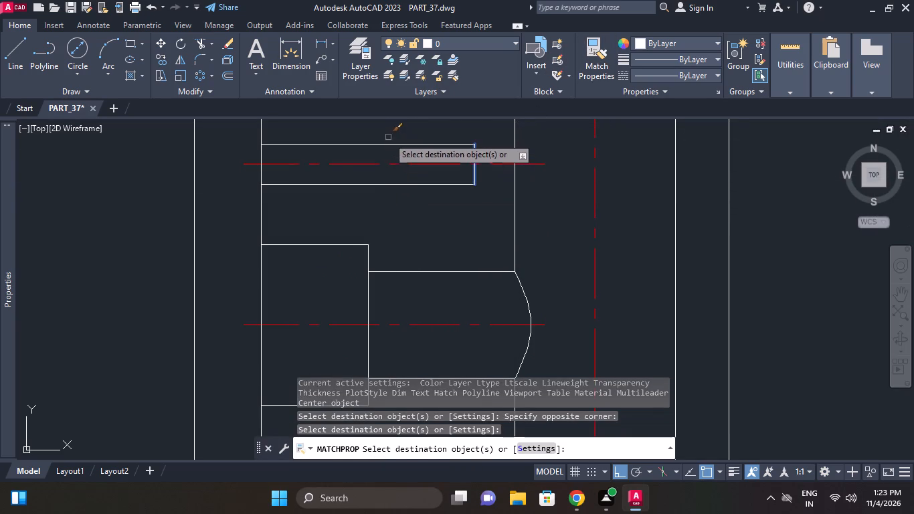
click(405, 140)
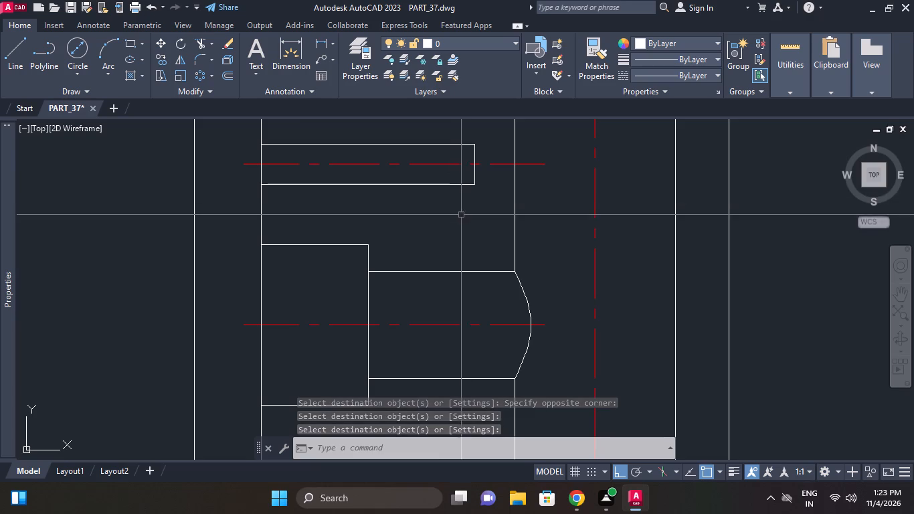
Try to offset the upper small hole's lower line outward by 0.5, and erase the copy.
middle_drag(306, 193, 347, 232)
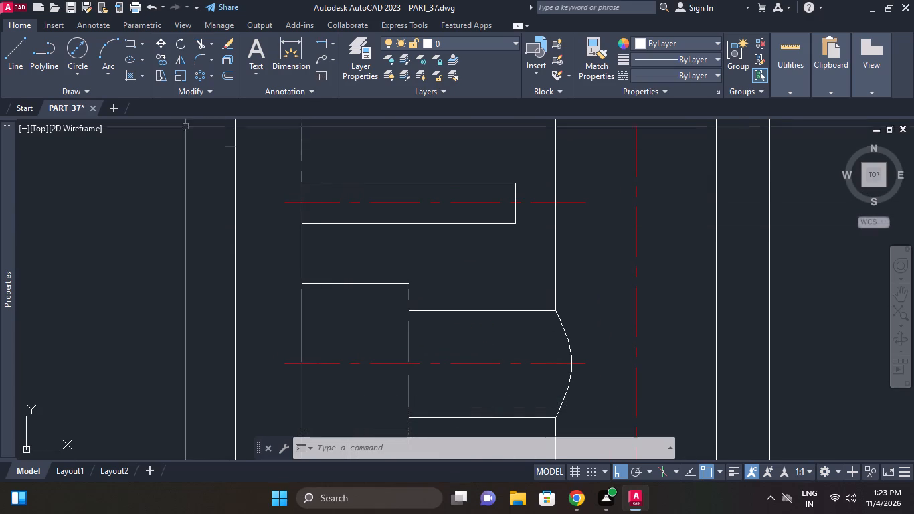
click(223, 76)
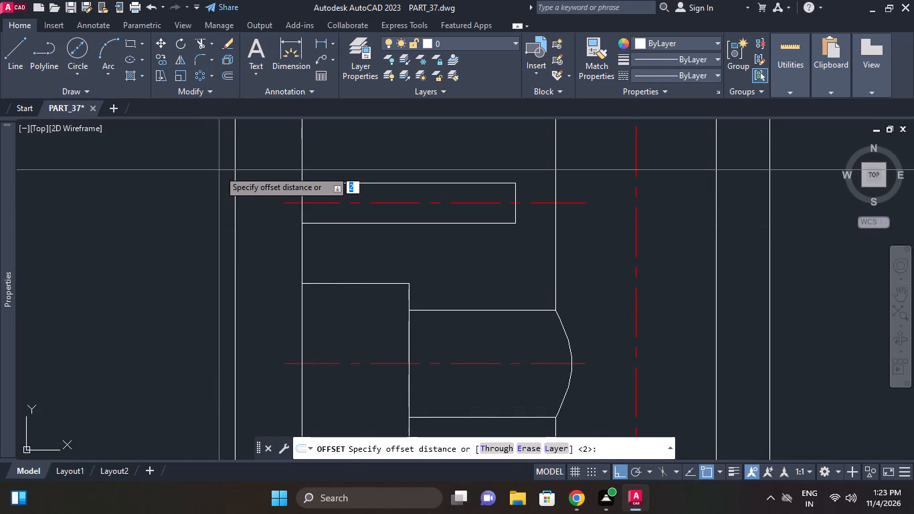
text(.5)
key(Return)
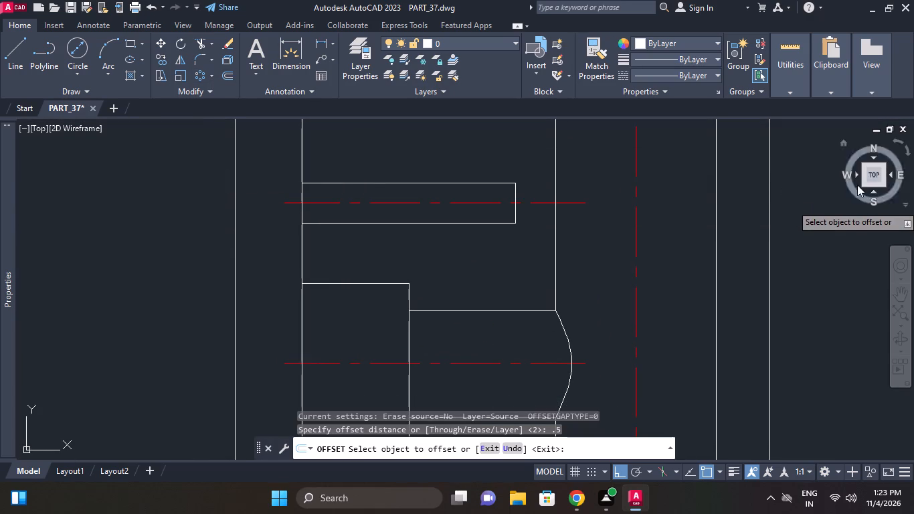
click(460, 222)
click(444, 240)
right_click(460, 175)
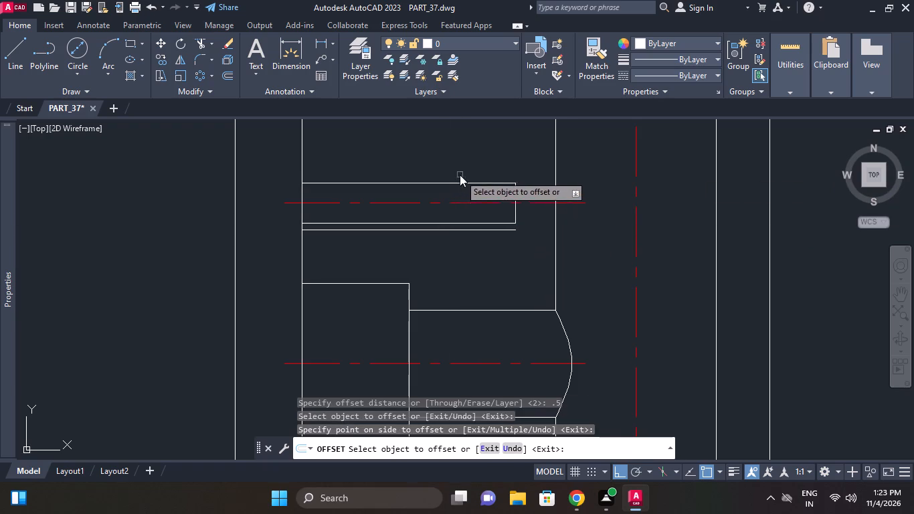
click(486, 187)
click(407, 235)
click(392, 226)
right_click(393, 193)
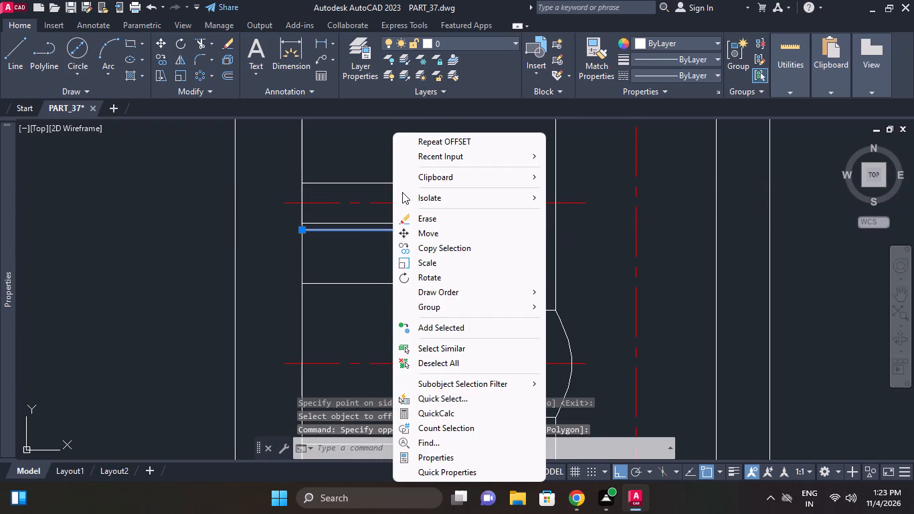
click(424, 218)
Offset the upper small hole's lower and upper lines outward by 0.5 each.
click(226, 78)
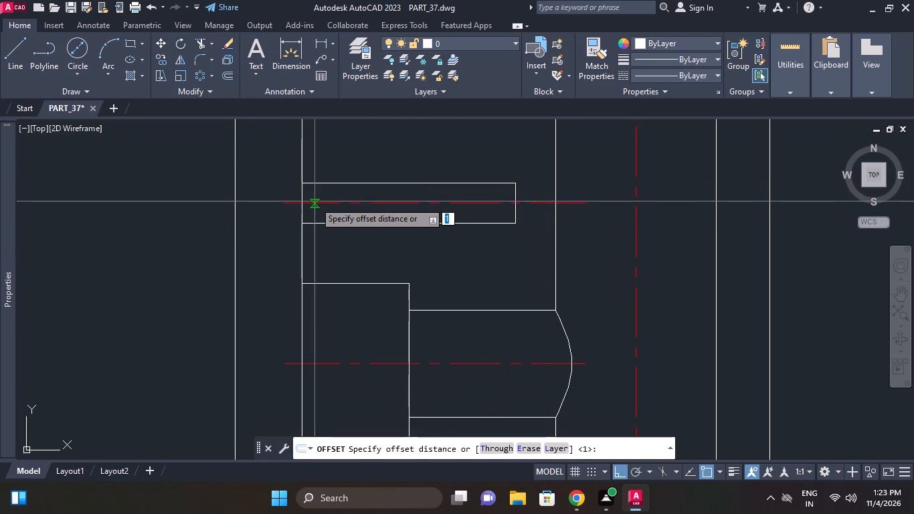
text(.5)
key(Return)
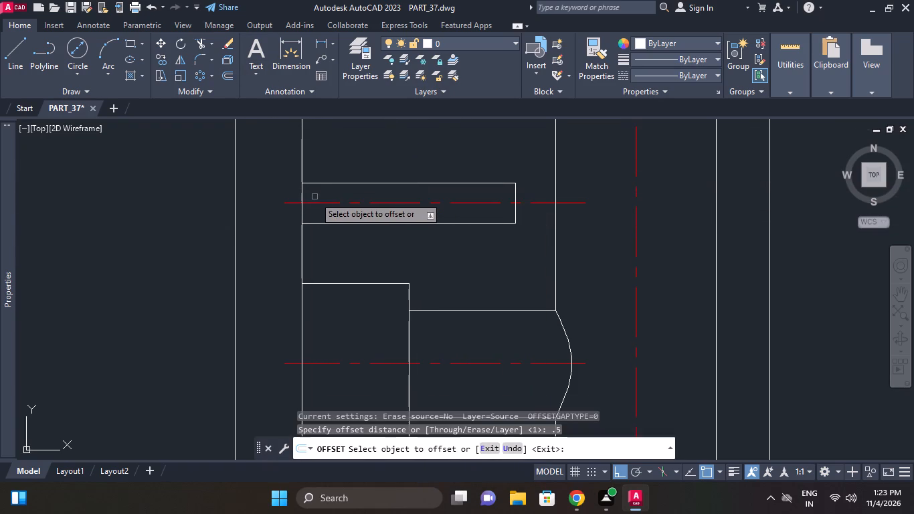
click(354, 224)
click(353, 248)
click(363, 183)
click(367, 165)
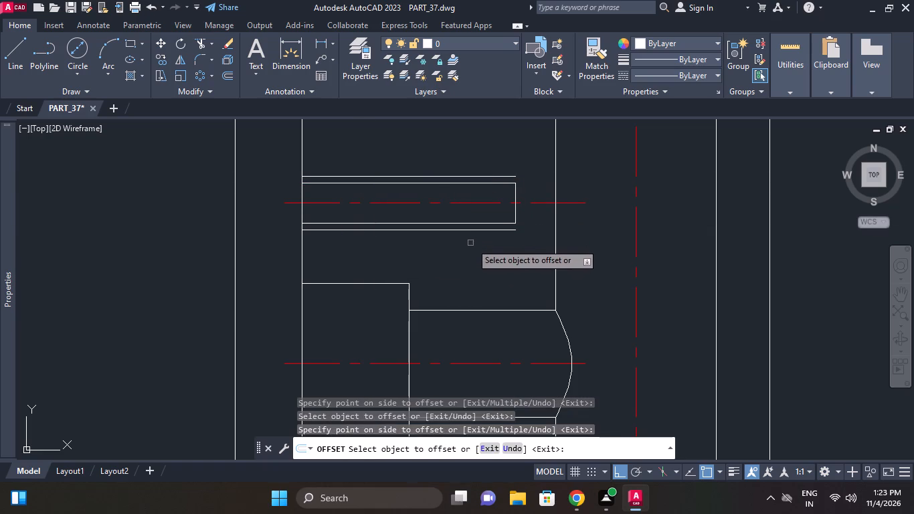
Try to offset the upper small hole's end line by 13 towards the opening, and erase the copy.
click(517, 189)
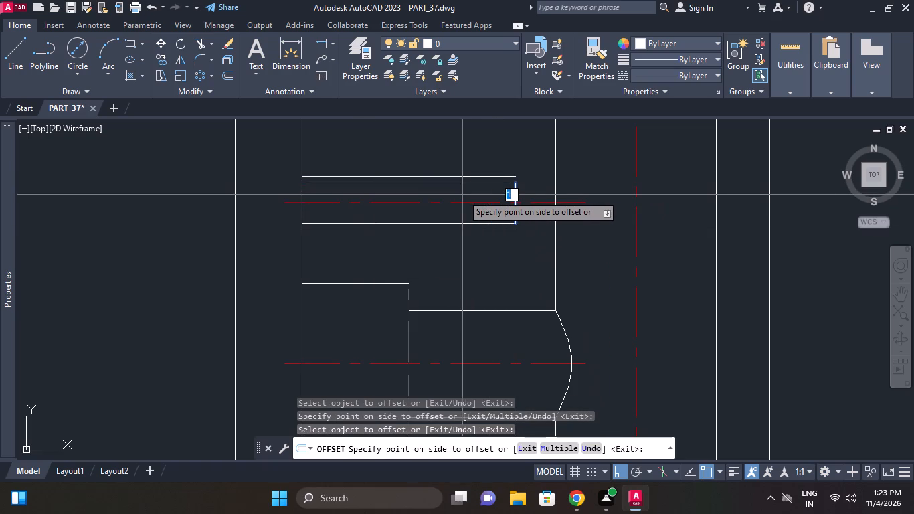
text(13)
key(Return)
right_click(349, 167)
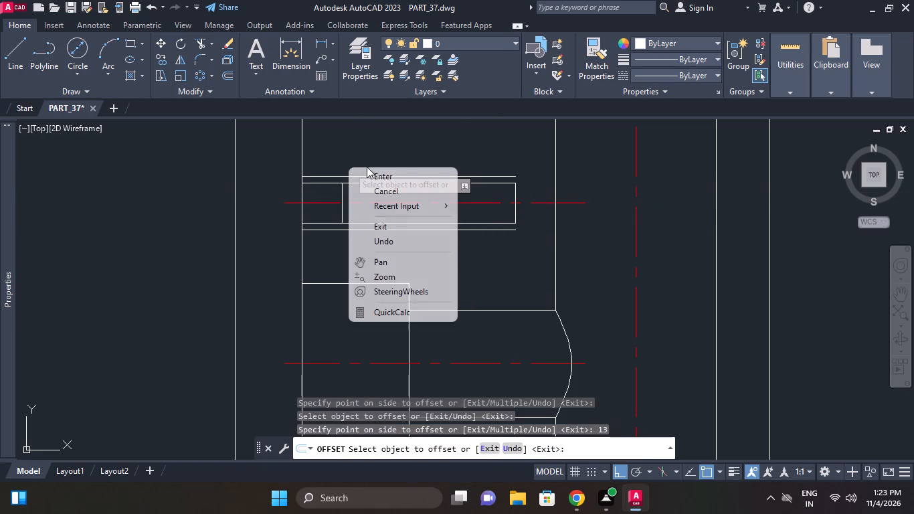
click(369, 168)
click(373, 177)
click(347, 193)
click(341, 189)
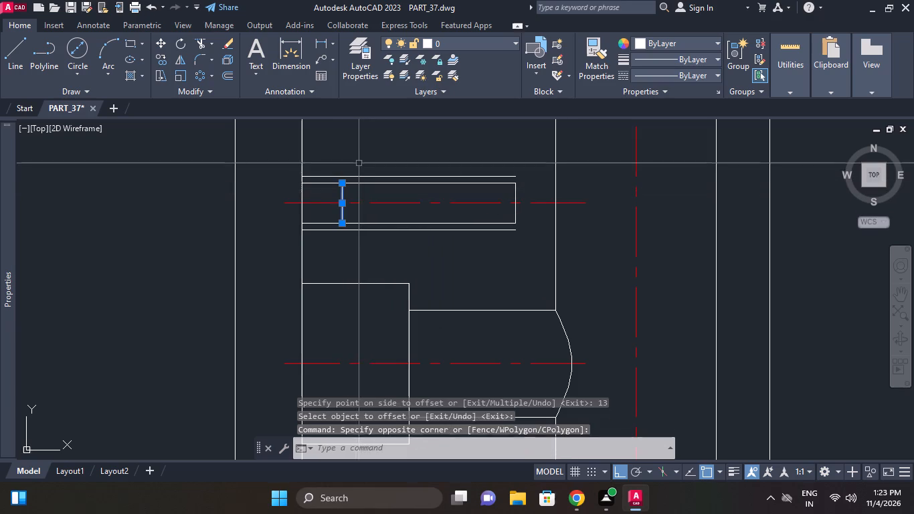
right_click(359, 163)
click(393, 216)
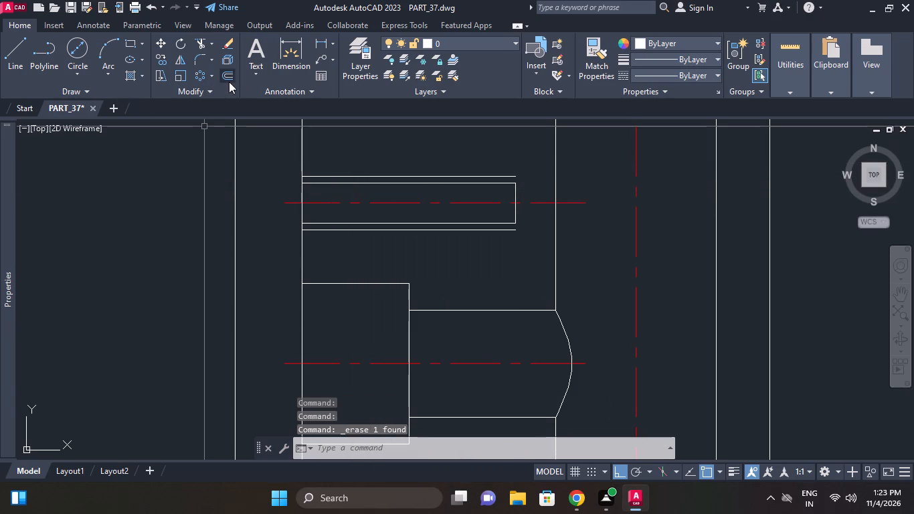
Offset the vertical edge at the side pocket's opening by 13 towards the large hole.
click(229, 82)
right_click(284, 173)
click(301, 181)
click(301, 169)
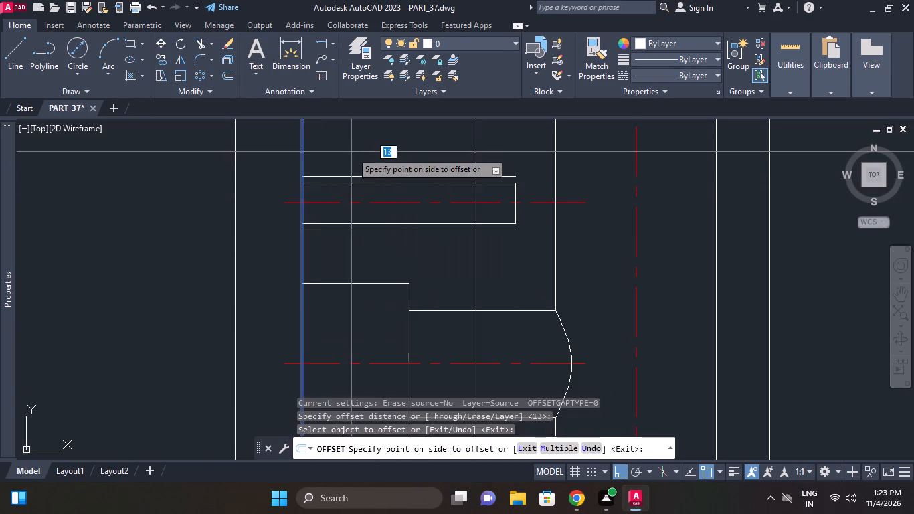
click(369, 150)
right_click(446, 137)
click(462, 145)
Trim the 13-offset vertical line above and below the small hole, and the two 0.5-offset lines beyond it.
click(207, 39)
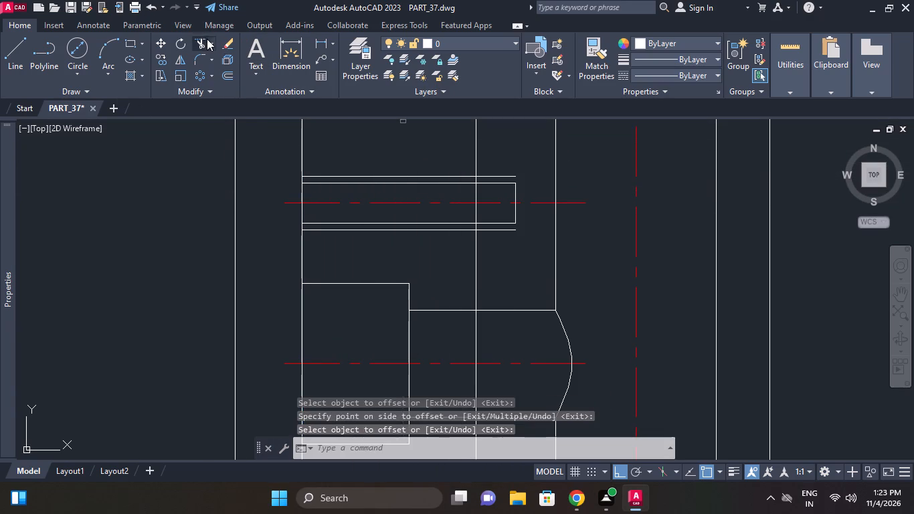
right_click(201, 128)
click(211, 133)
click(472, 245)
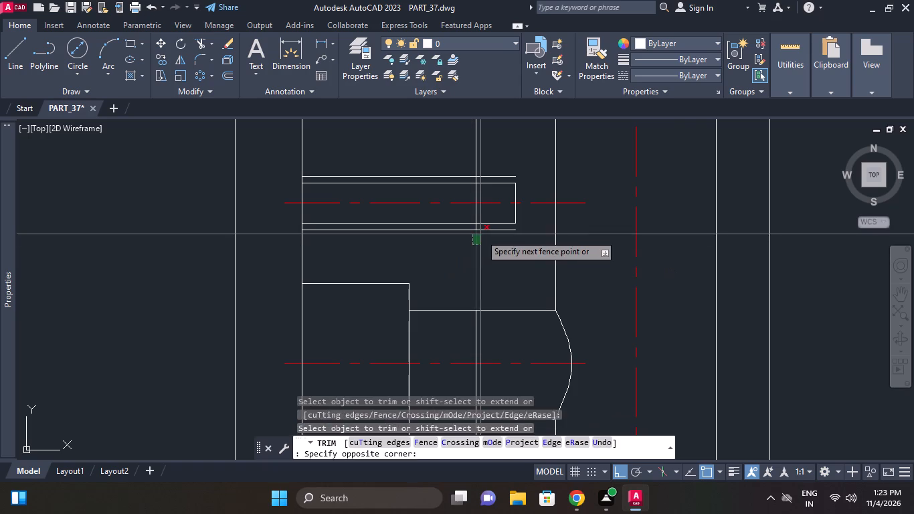
double_click(480, 234)
click(488, 175)
click(472, 163)
click(476, 152)
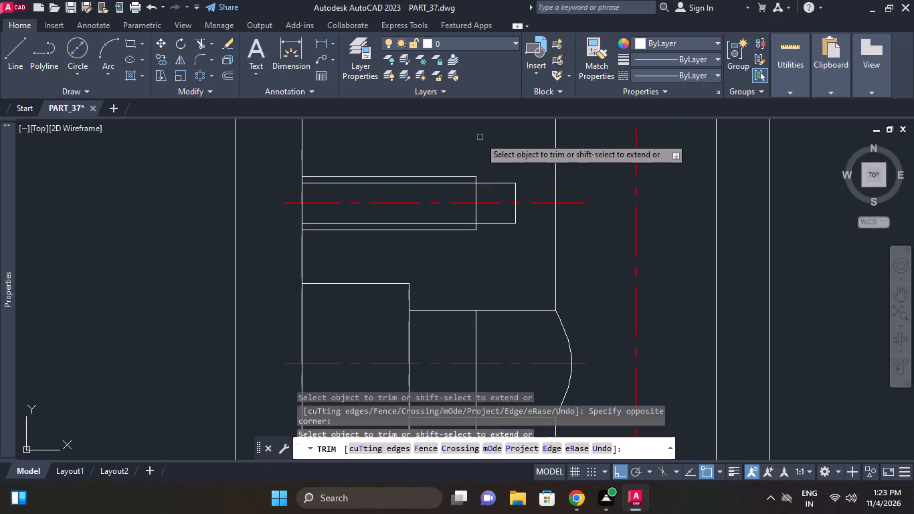
right_click(480, 135)
click(489, 139)
Erase the leftover part of the 13-offset vertical line crossing the stepped side bore.
scroll(490, 198, down, 2)
click(488, 260)
click(476, 252)
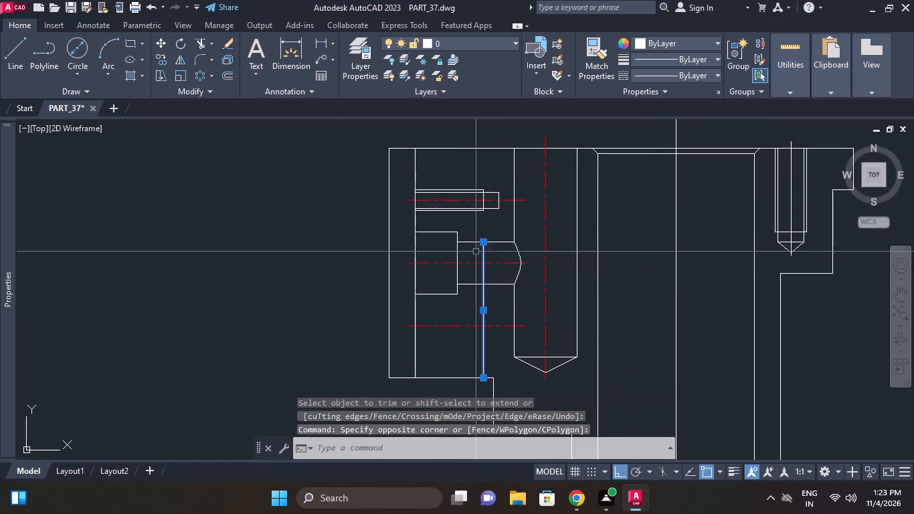
right_click(435, 162)
click(468, 213)
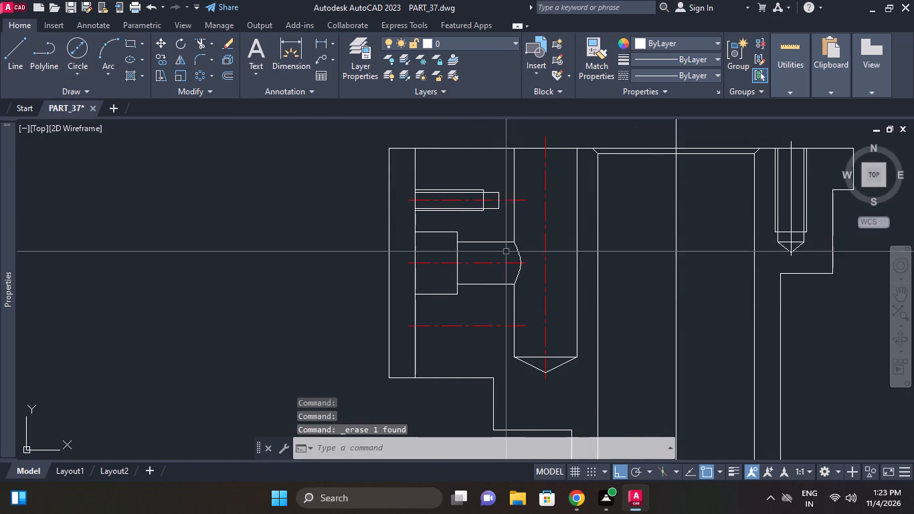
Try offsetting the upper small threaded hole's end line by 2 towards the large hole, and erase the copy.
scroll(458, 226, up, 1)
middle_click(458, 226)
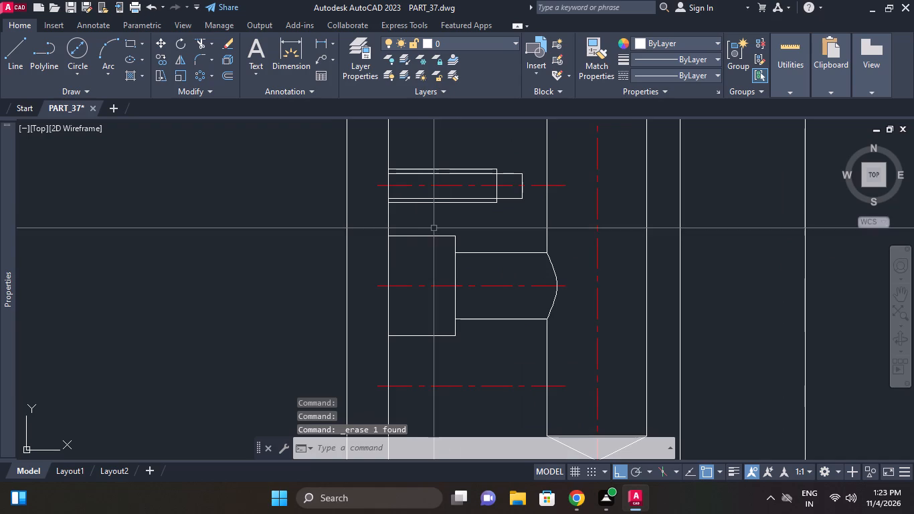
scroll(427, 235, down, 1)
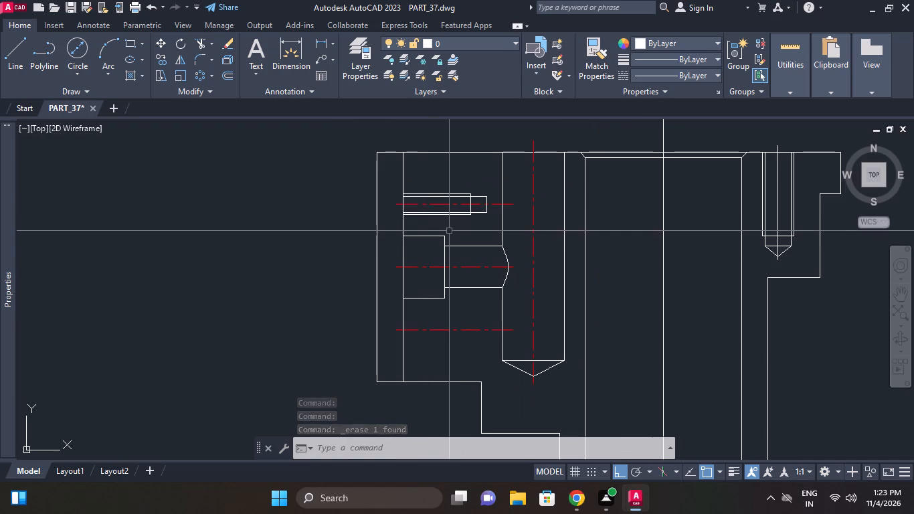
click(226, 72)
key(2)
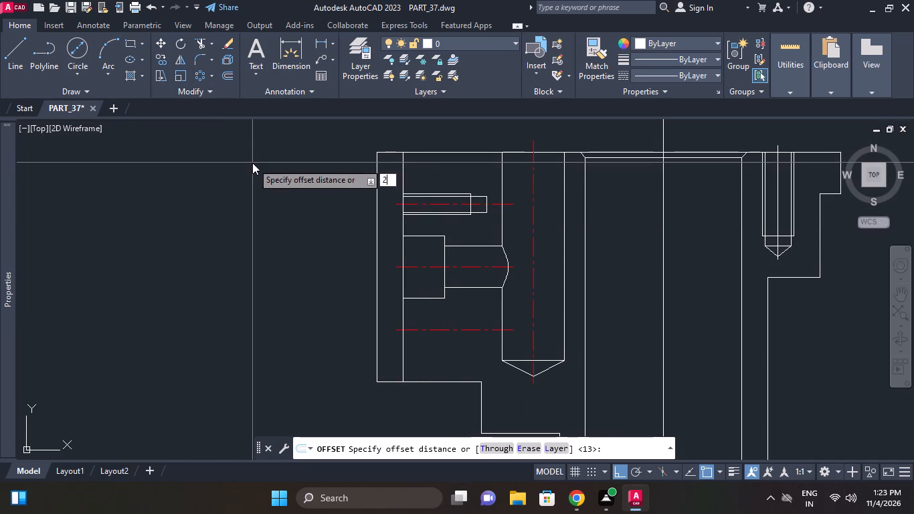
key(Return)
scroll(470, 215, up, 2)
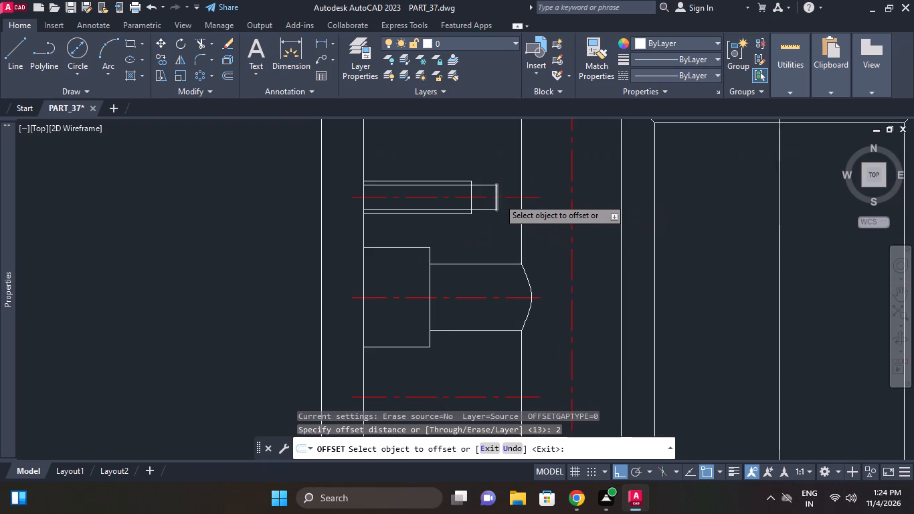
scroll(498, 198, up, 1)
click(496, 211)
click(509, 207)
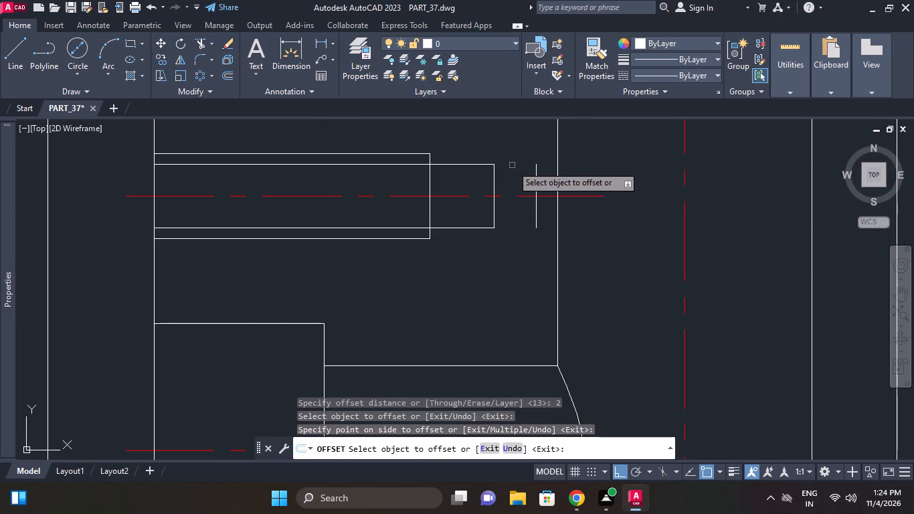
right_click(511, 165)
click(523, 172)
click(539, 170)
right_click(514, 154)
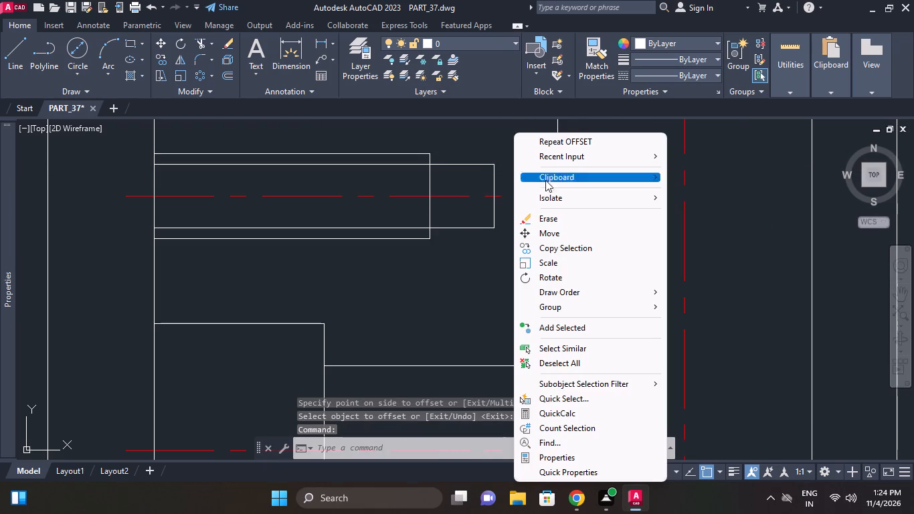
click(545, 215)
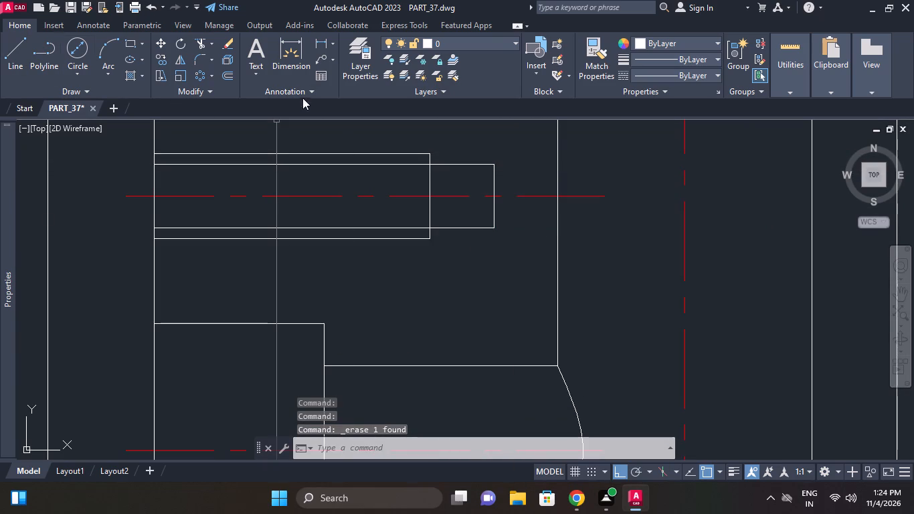
Offset the upper small threaded hole's end line by 1 towards the large hole.
click(229, 77)
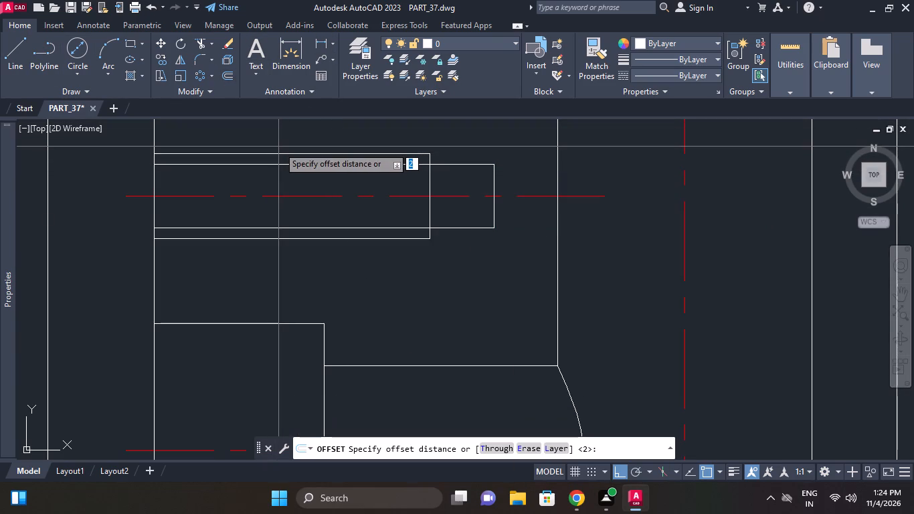
key(1)
key(Return)
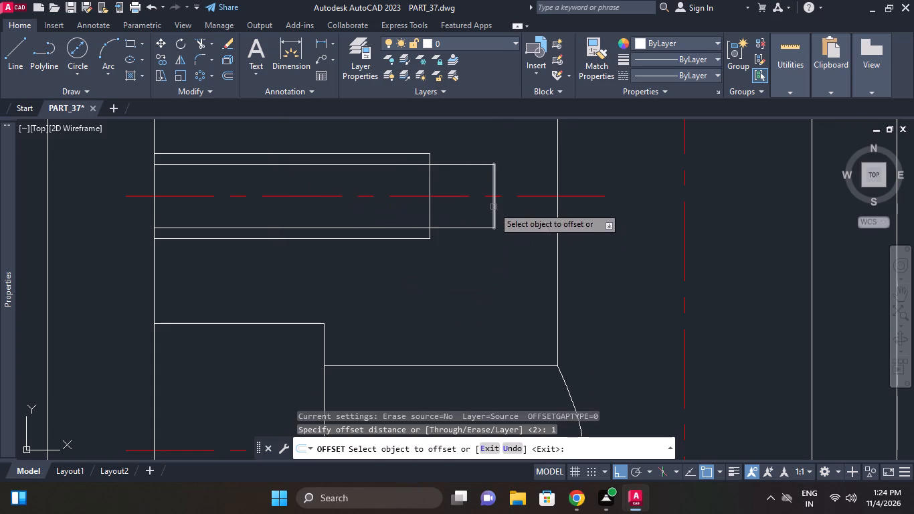
click(493, 207)
click(505, 211)
right_click(388, 203)
click(405, 211)
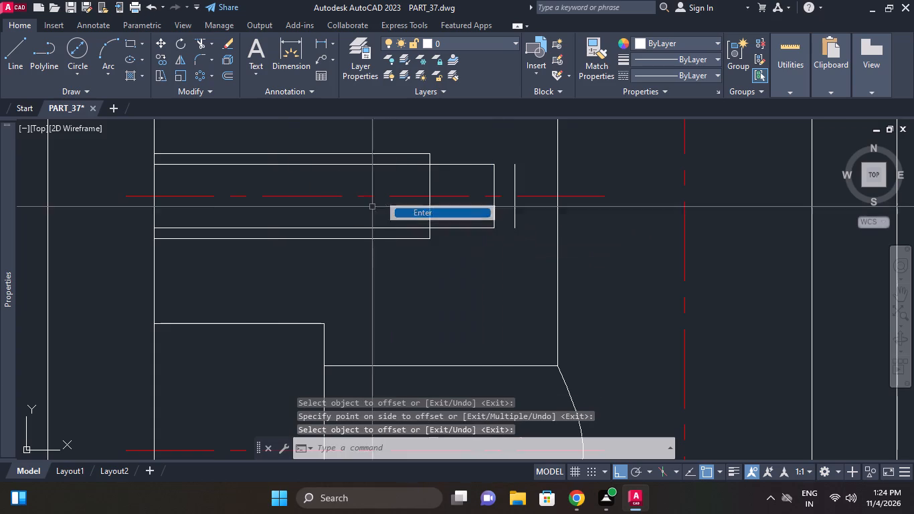
Draw the upper small hole's conical drill tip with two lines from its end corners to the centre line at the 1-offset line.
click(12, 56)
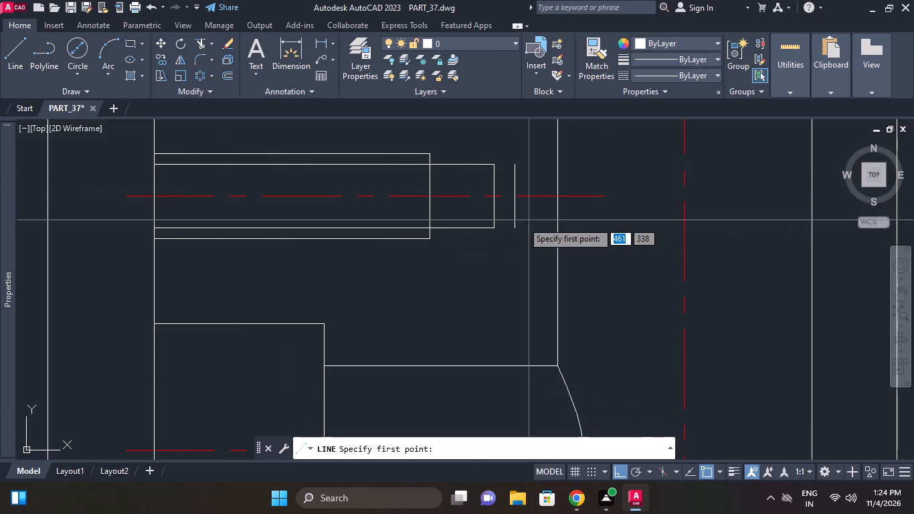
click(494, 228)
click(520, 198)
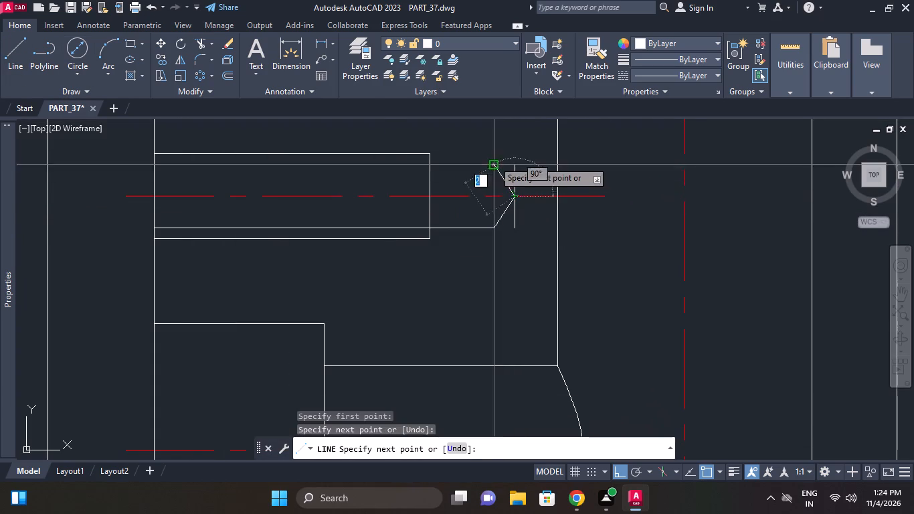
click(492, 159)
right_click(494, 157)
click(532, 170)
Erase the 1-offset vertical helper line at the upper small hole's drill tip.
scroll(517, 160, up, 1)
click(514, 172)
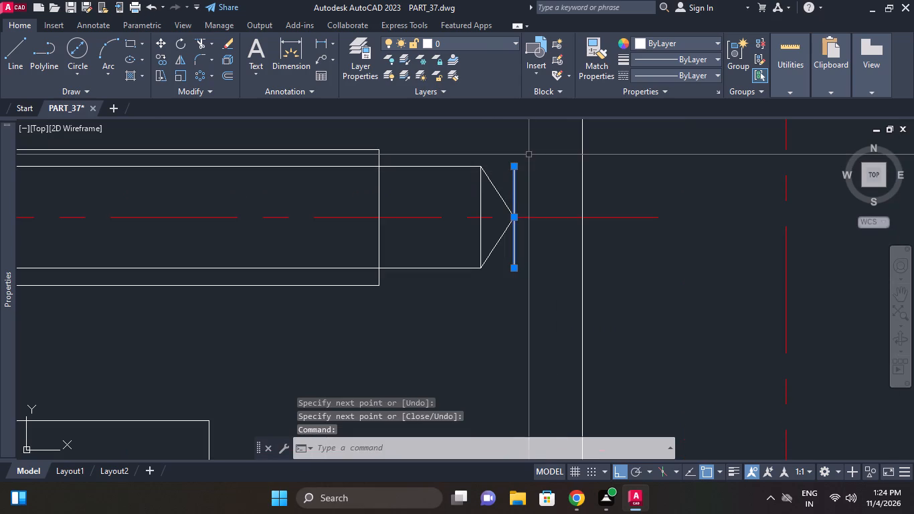
right_click(529, 153)
click(555, 215)
scroll(536, 205, down, 2)
middle_click(536, 205)
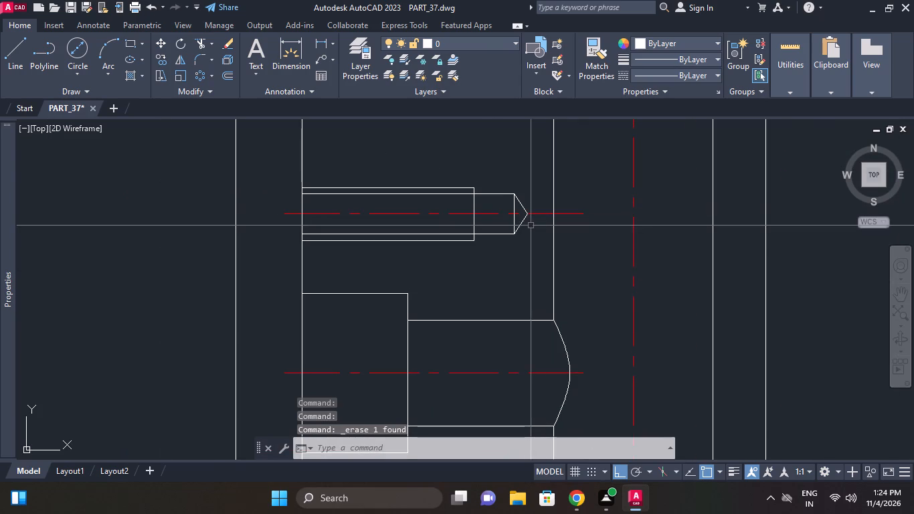
Mirror the upper small threaded hole with its drill tip about the stepped side bore's centre line, keeping the original.
scroll(555, 237, down, 1)
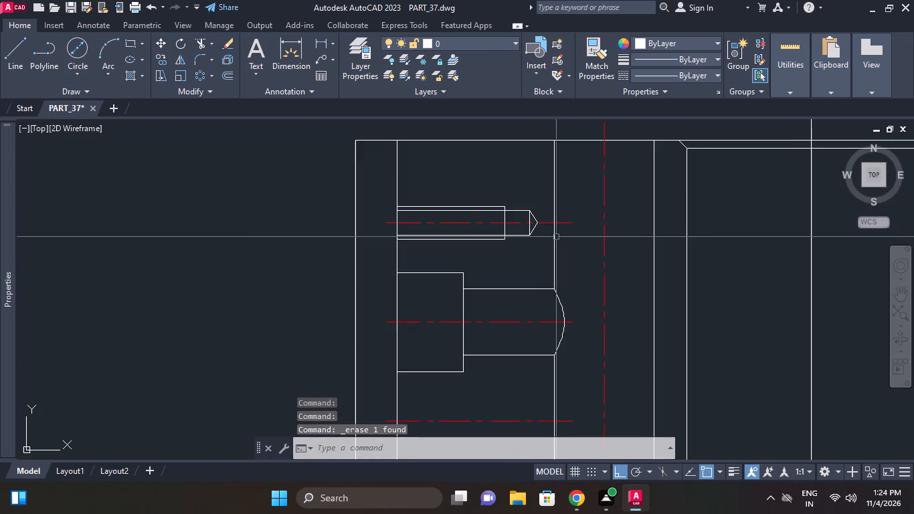
scroll(559, 245, down, 1)
middle_drag(557, 274, 577, 235)
scroll(460, 222, up, 1)
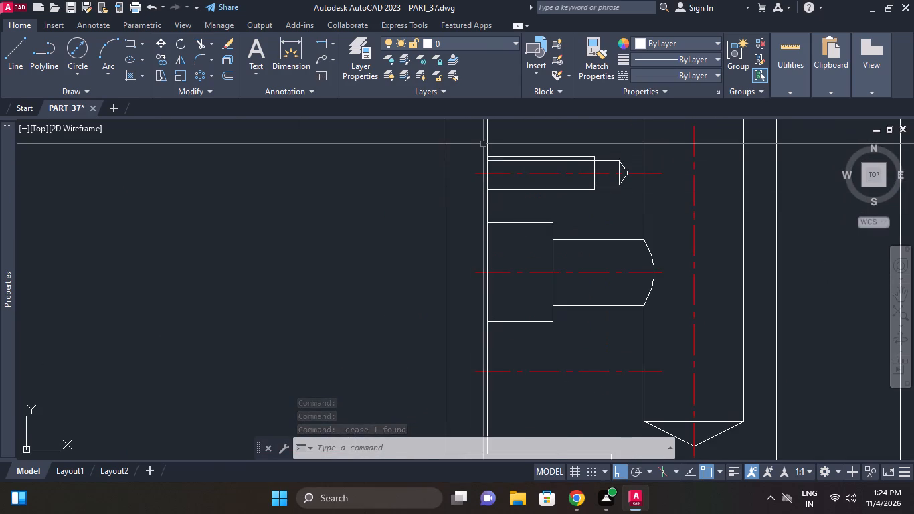
click(483, 143)
click(631, 208)
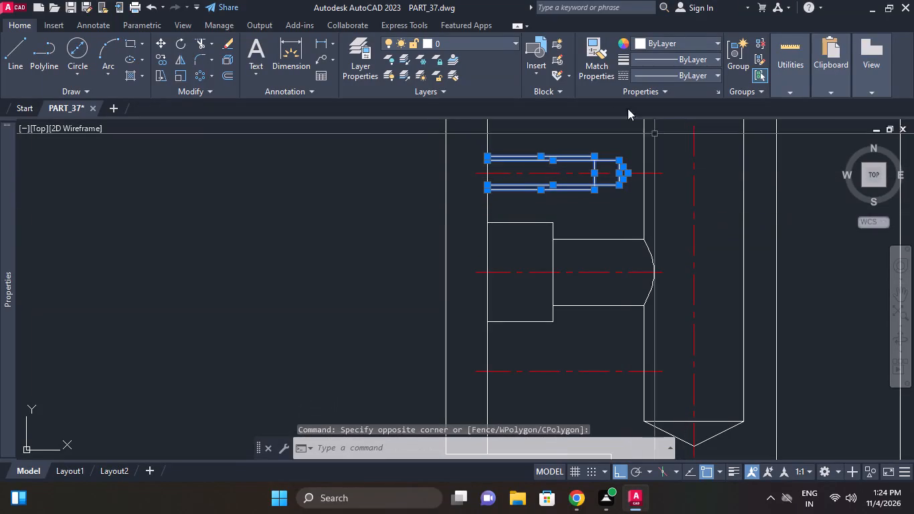
click(183, 63)
middle_drag(222, 216, 252, 167)
click(693, 224)
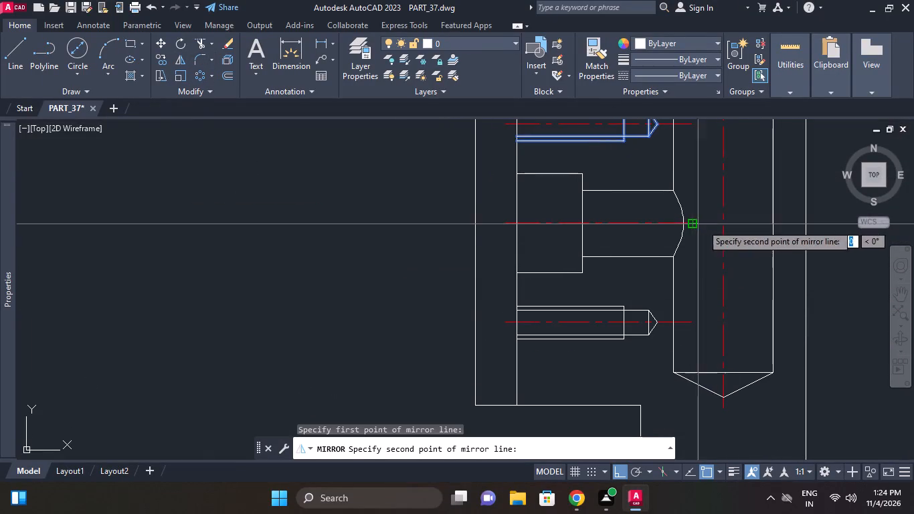
click(826, 228)
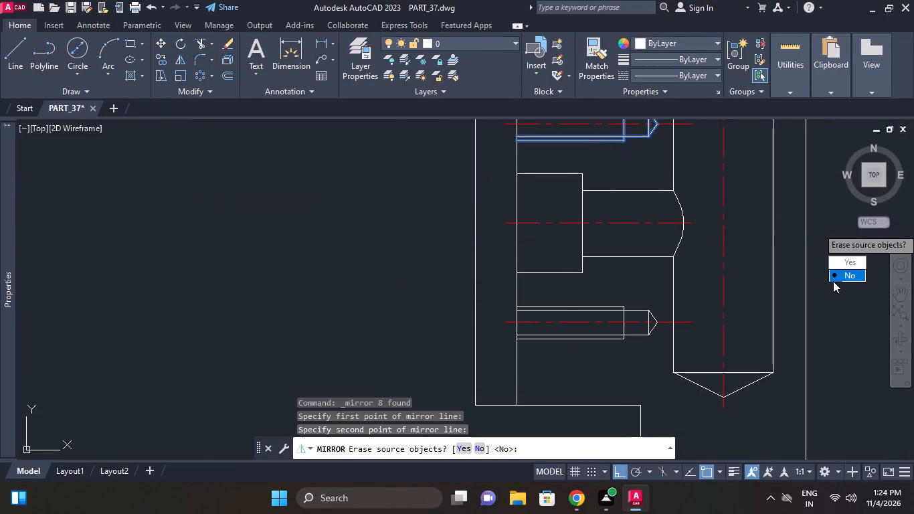
drag(834, 278, 826, 228)
Examine the section view with its side holes, and the plan view below it.
scroll(654, 244, down, 2)
middle_drag(607, 249, 517, 260)
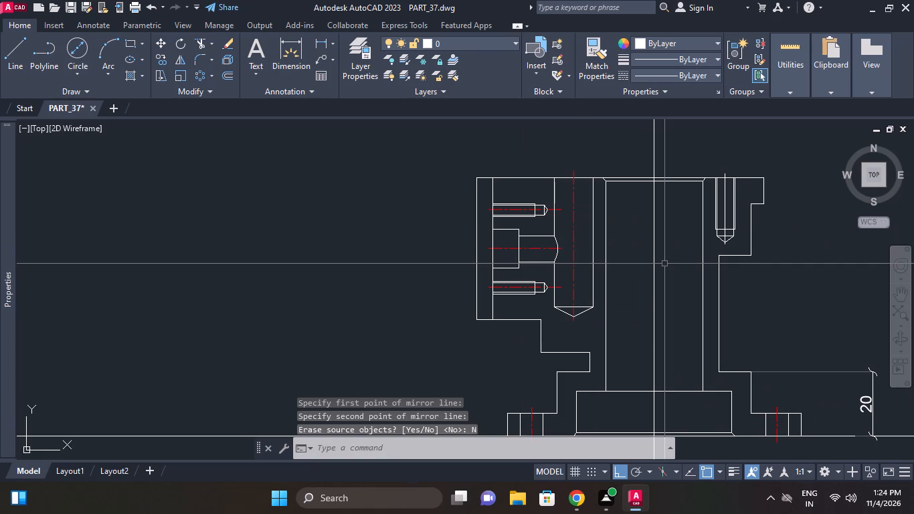
middle_drag(664, 263, 664, 244)
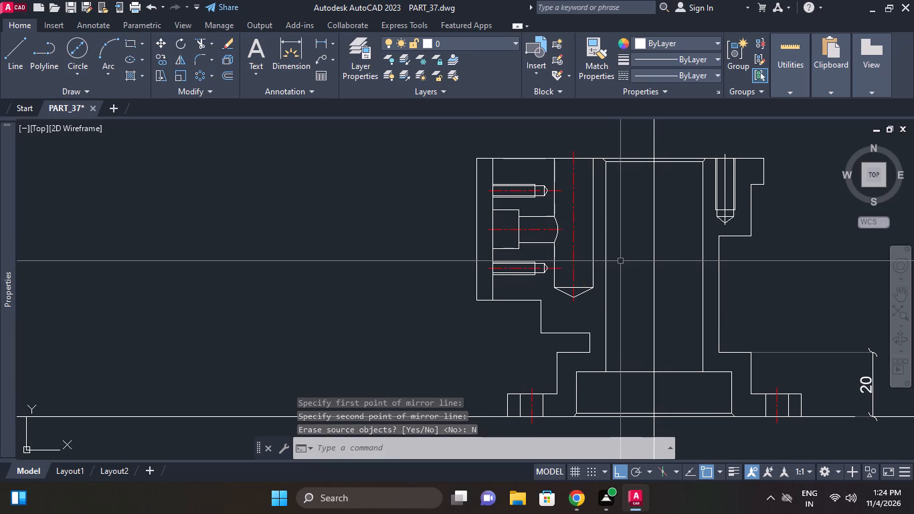
middle_drag(537, 316, 539, 307)
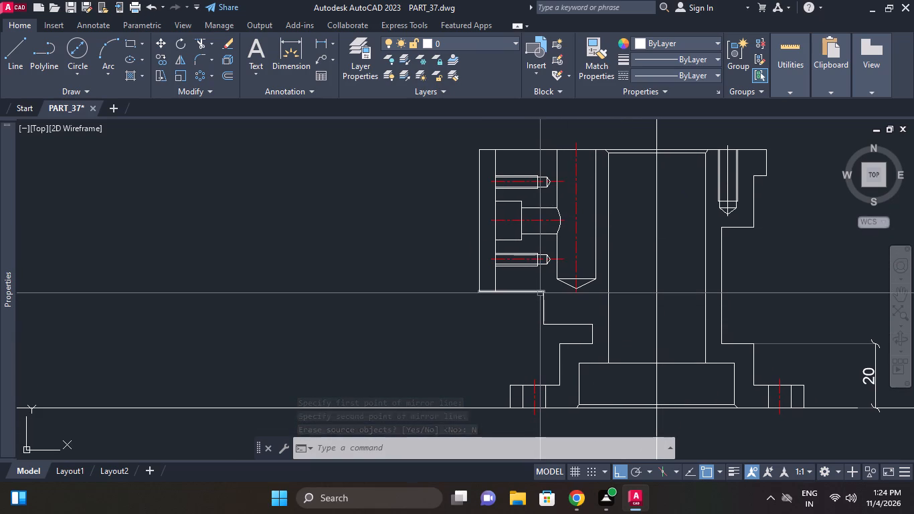
middle_drag(537, 275, 534, 271)
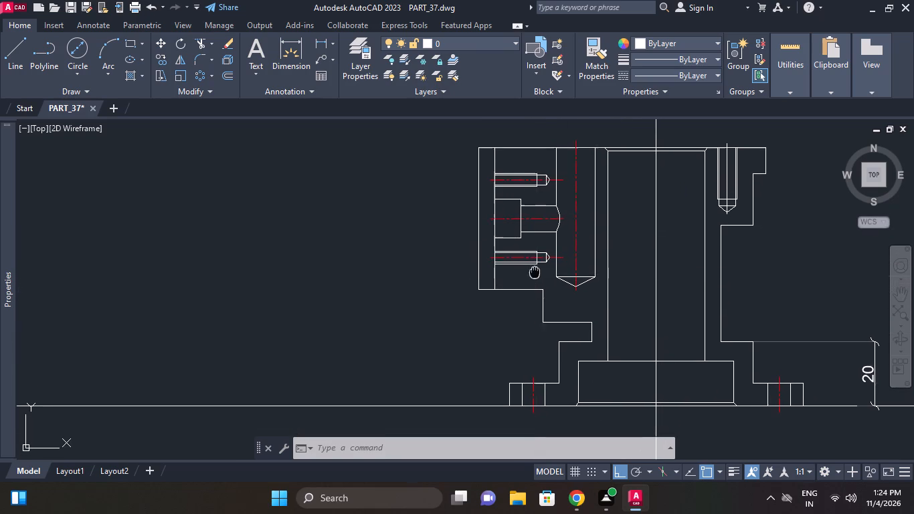
middle_drag(534, 271, 525, 253)
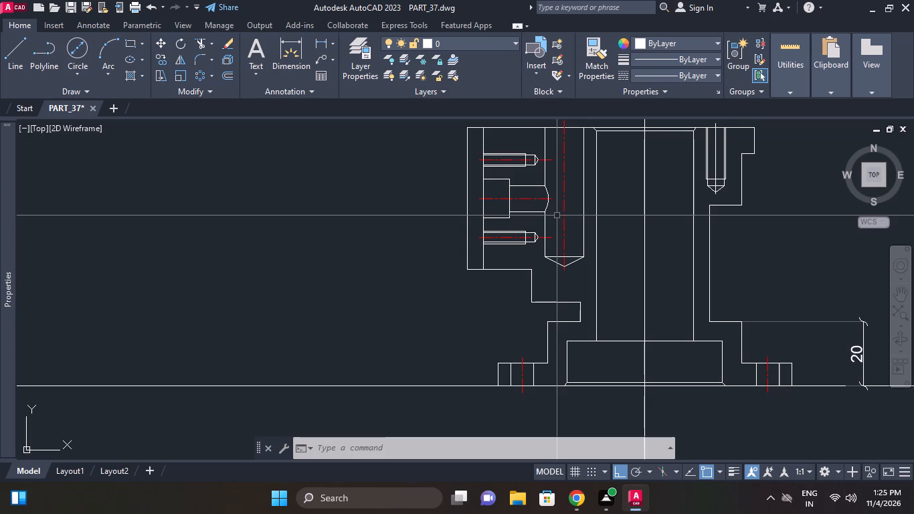
scroll(583, 174, down, 2)
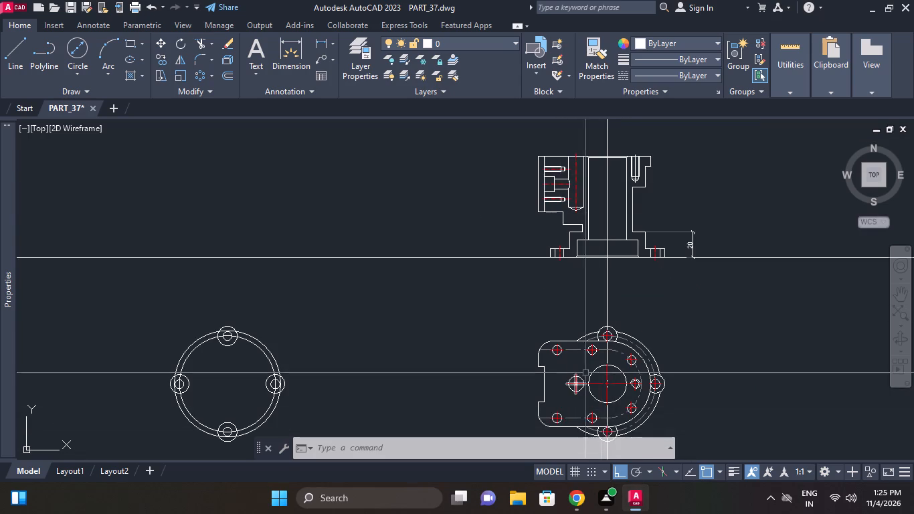
middle_drag(602, 374, 547, 353)
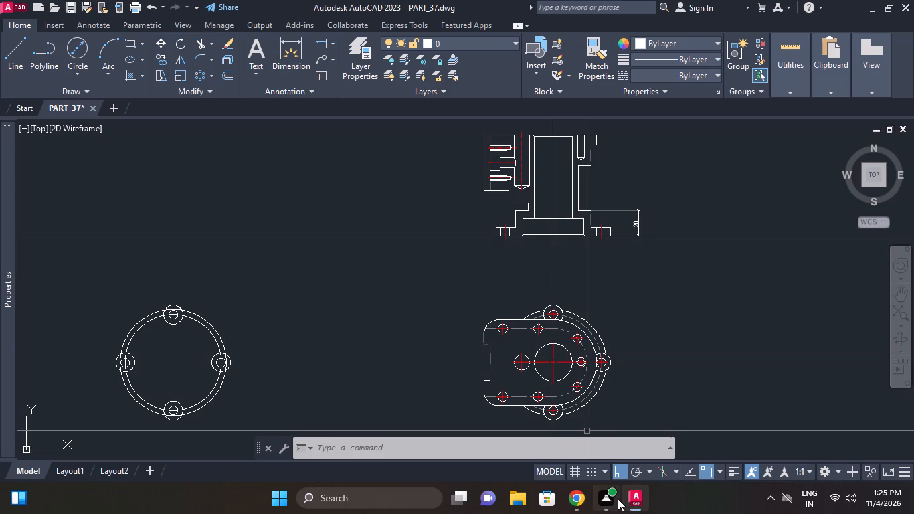
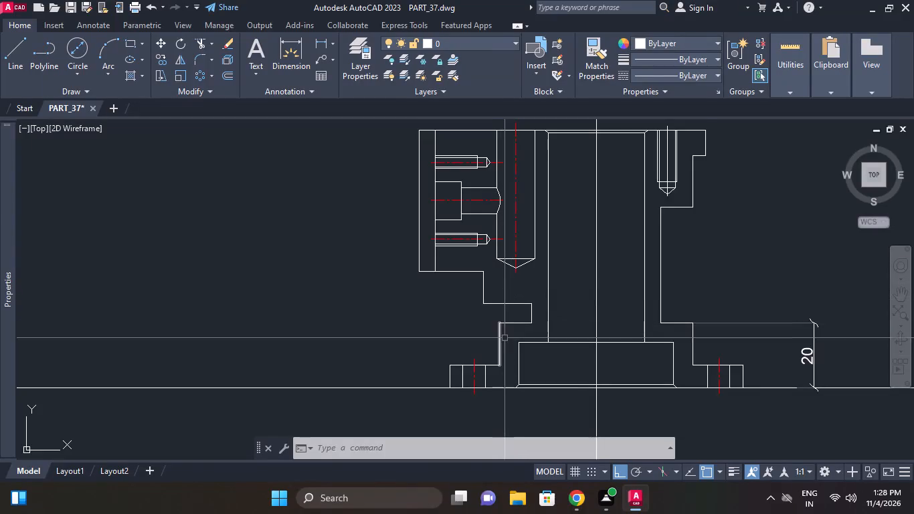
Offset the section view's horizontal base line upward by 8.
middle_drag(511, 345, 513, 311)
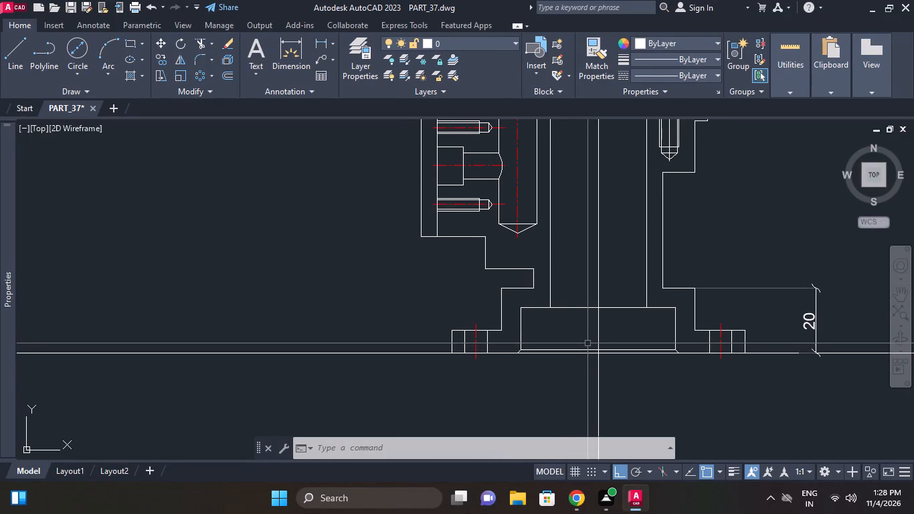
middle_drag(508, 365, 311, 355)
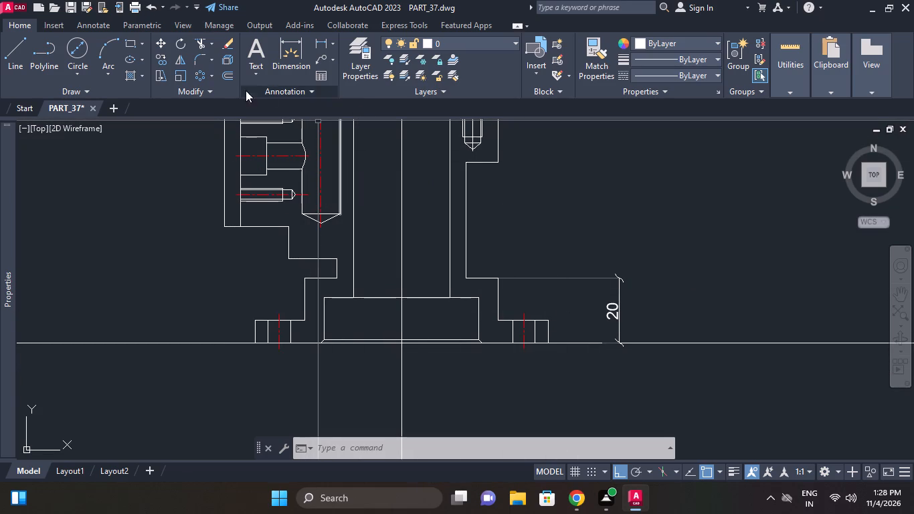
click(227, 75)
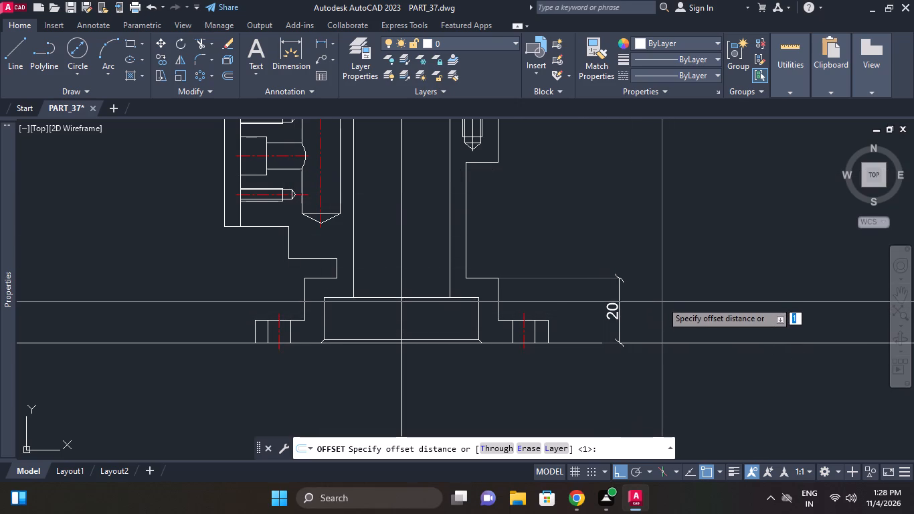
key(8)
key(Return)
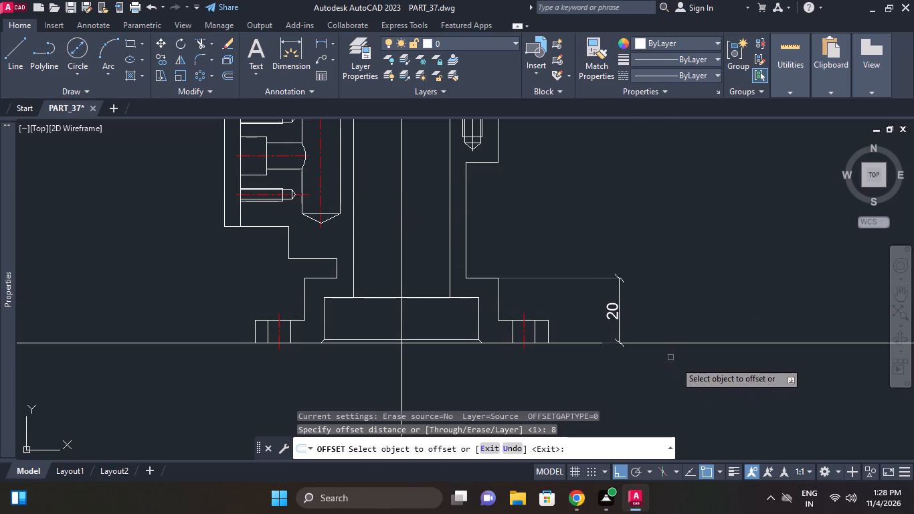
click(675, 339)
click(674, 343)
click(675, 307)
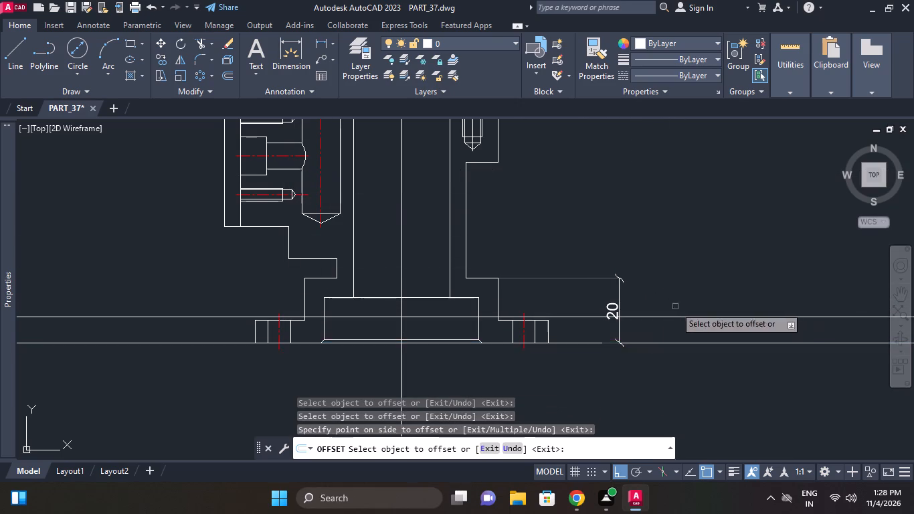
middle_drag(614, 298, 699, 264)
right_click(347, 224)
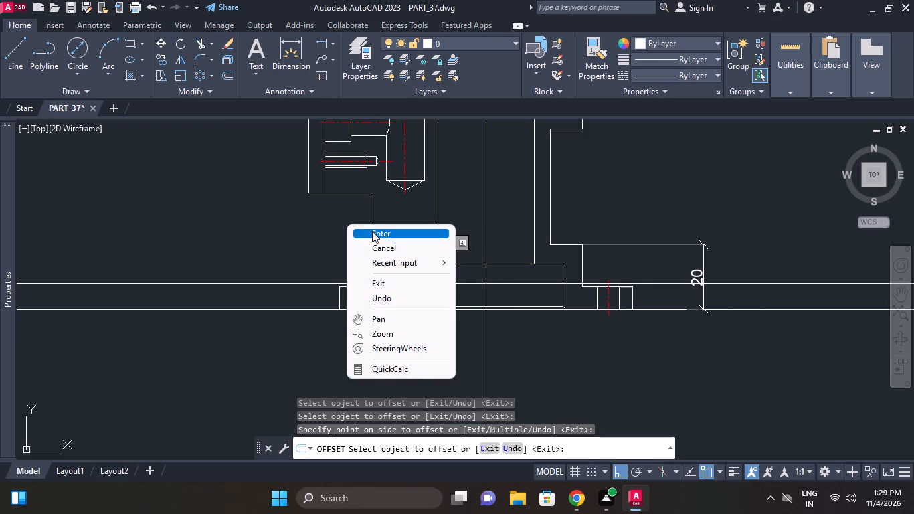
click(372, 231)
Draw a short vertical line on the left foot from the top of the hole's outer edge up to the 8-offset line.
scroll(330, 296, up, 2)
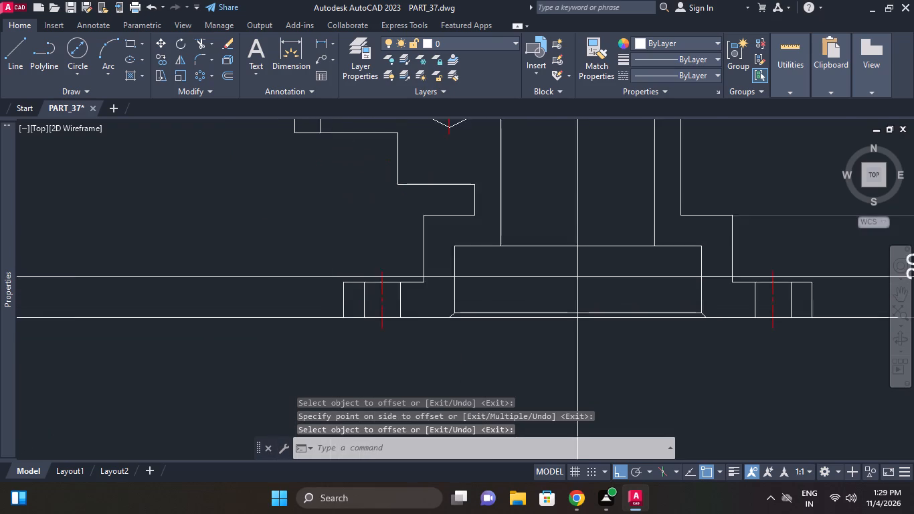
click(6, 41)
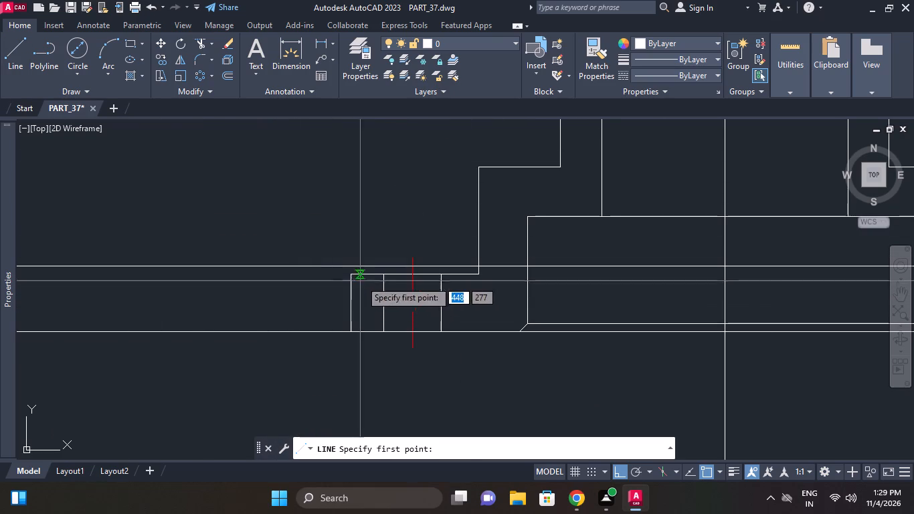
click(387, 273)
click(386, 266)
right_click(391, 246)
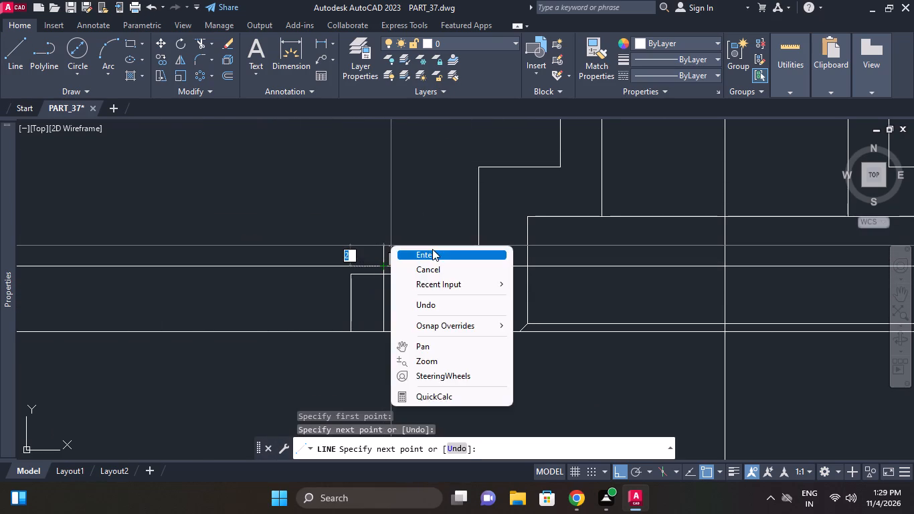
click(432, 249)
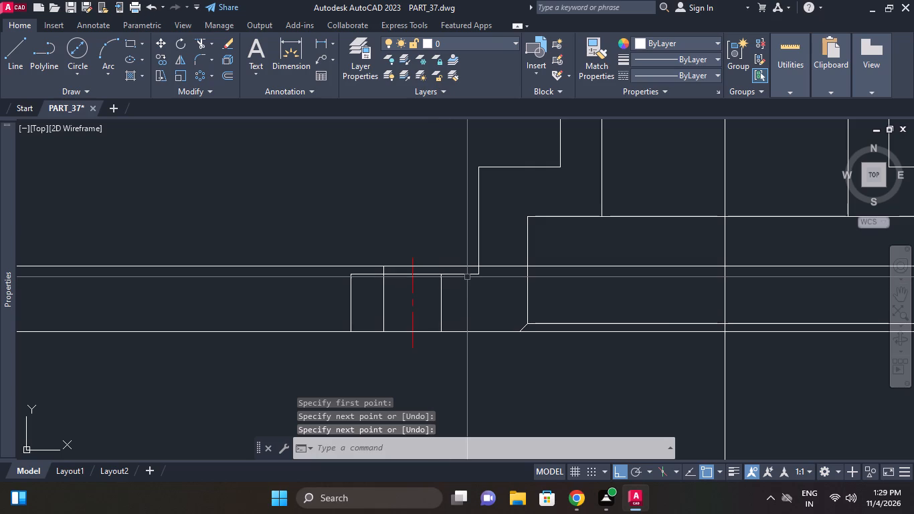
Trim the 8-offset line beyond both feet and across the body and central bore, leaving segments above the two foot holes.
scroll(485, 248, down, 1)
middle_drag(485, 248, 364, 258)
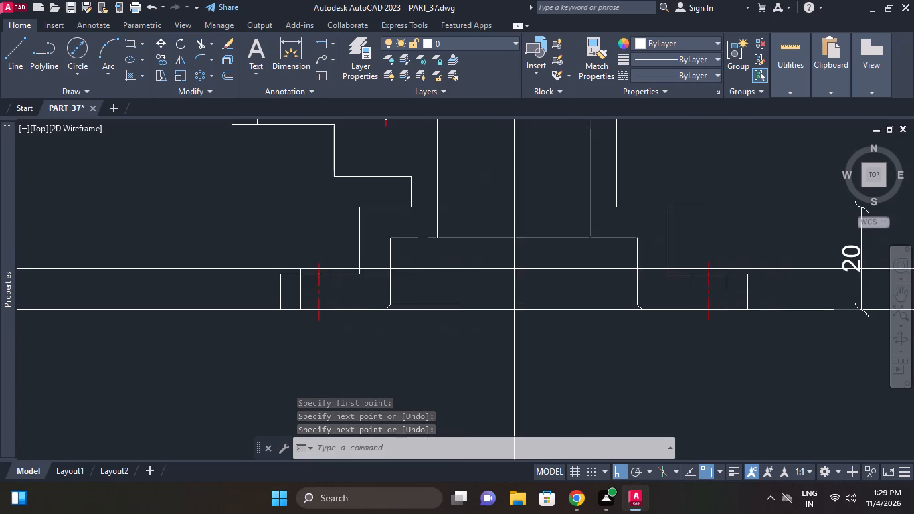
click(201, 39)
right_click(186, 192)
click(217, 209)
drag(230, 264, 230, 271)
click(226, 275)
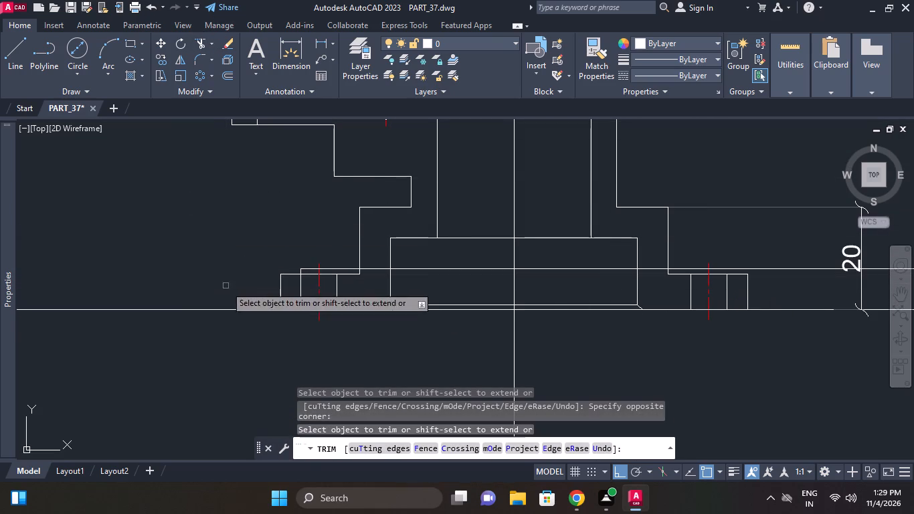
click(728, 266)
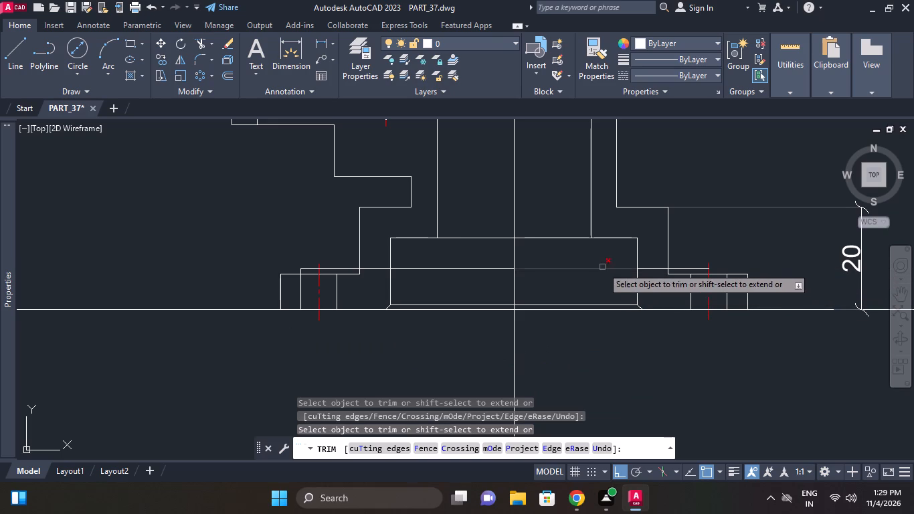
click(602, 267)
click(434, 264)
click(413, 276)
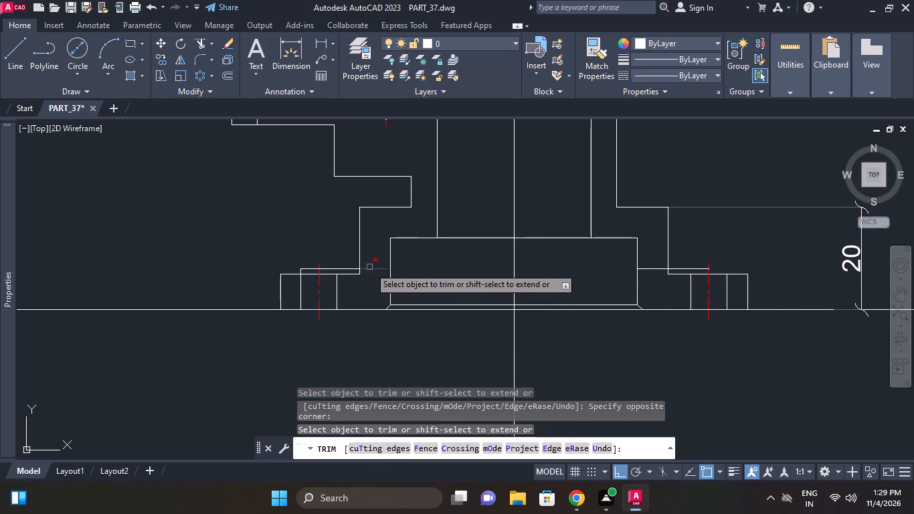
click(369, 267)
middle_drag(640, 307, 513, 318)
scroll(553, 303, up, 1)
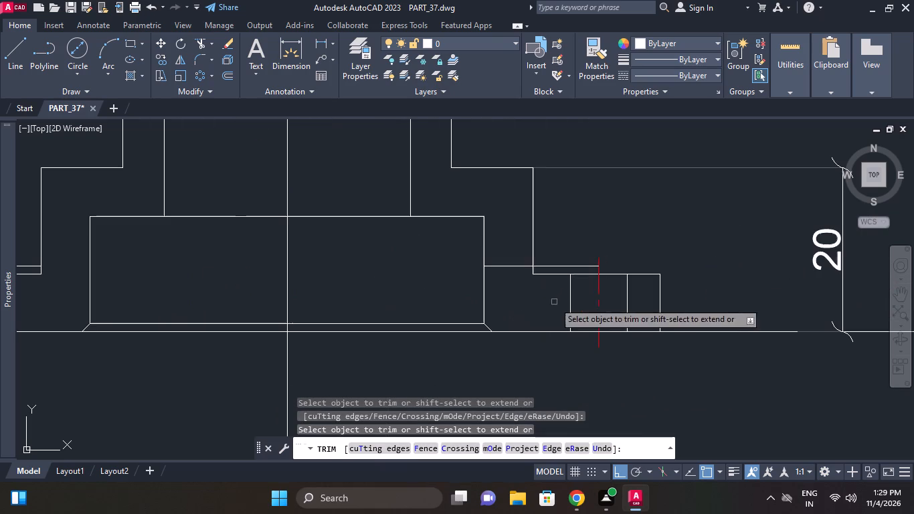
click(506, 266)
right_click(412, 256)
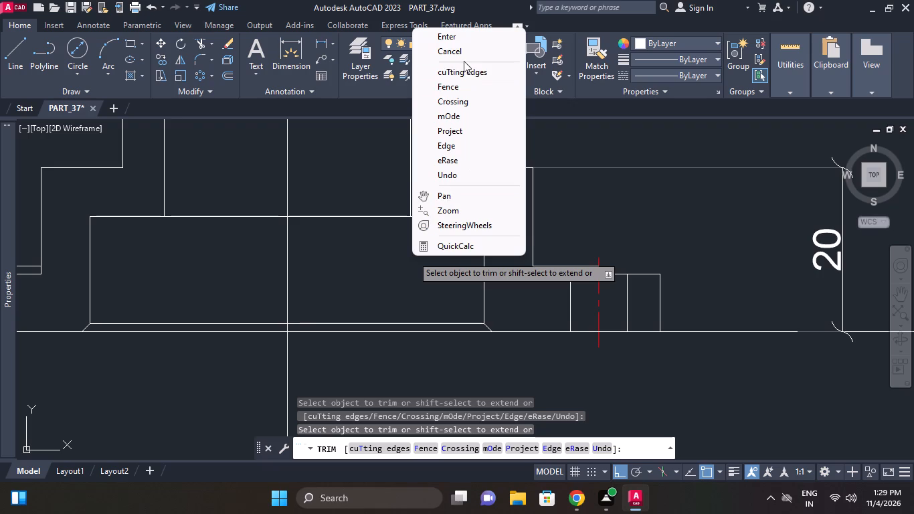
click(464, 61)
click(463, 53)
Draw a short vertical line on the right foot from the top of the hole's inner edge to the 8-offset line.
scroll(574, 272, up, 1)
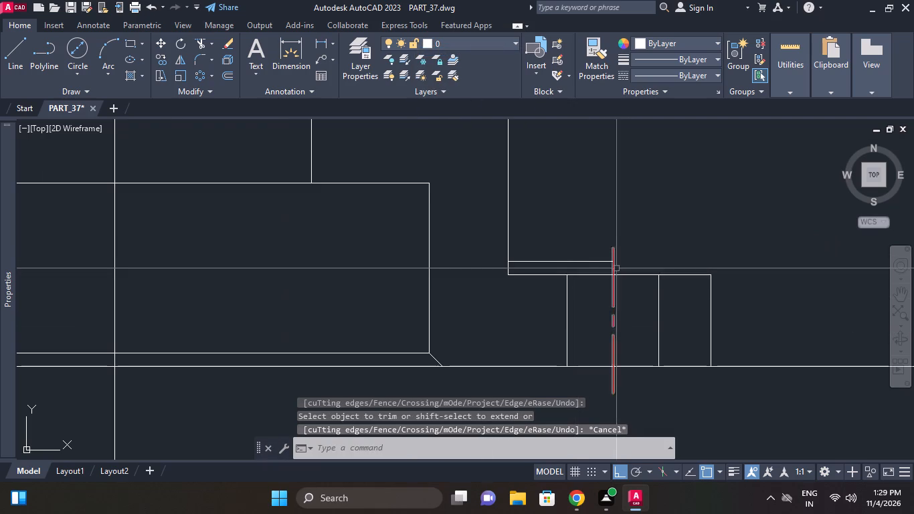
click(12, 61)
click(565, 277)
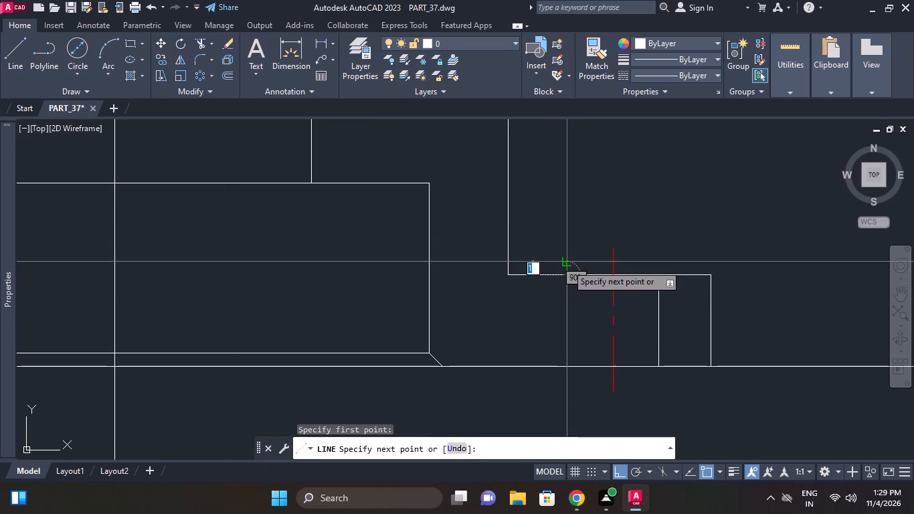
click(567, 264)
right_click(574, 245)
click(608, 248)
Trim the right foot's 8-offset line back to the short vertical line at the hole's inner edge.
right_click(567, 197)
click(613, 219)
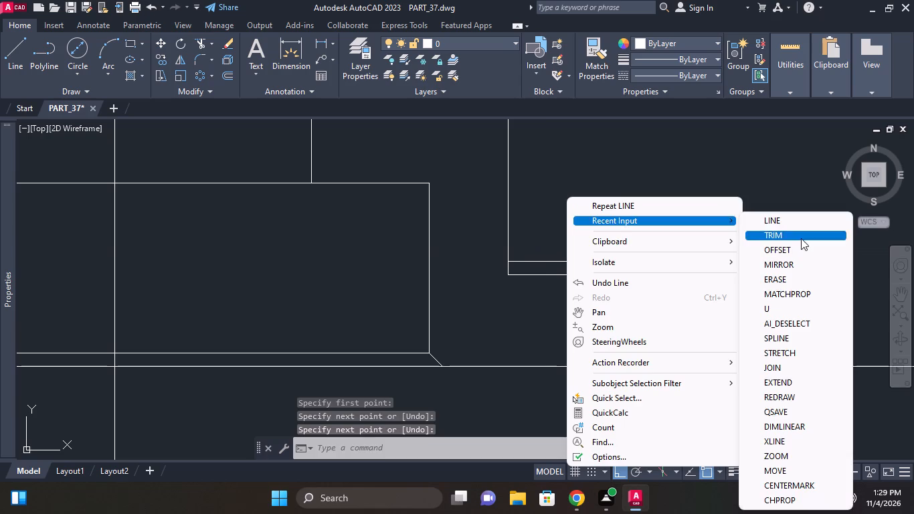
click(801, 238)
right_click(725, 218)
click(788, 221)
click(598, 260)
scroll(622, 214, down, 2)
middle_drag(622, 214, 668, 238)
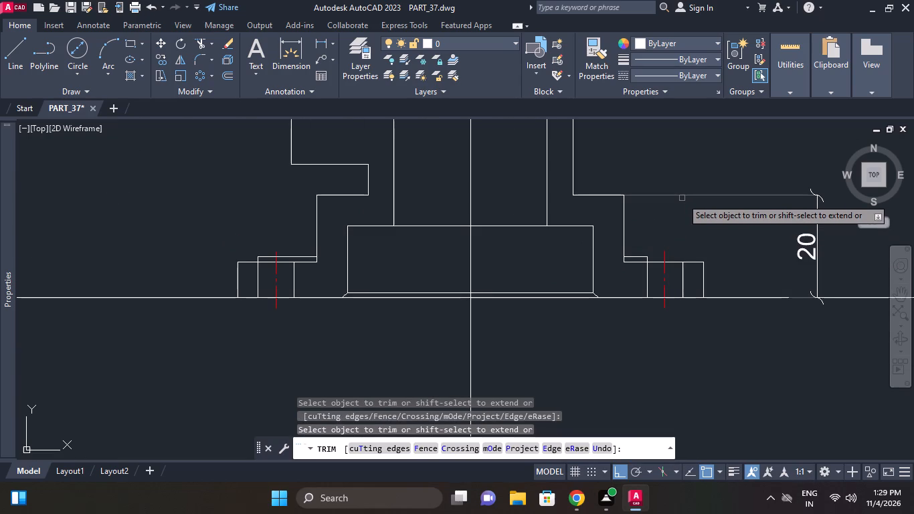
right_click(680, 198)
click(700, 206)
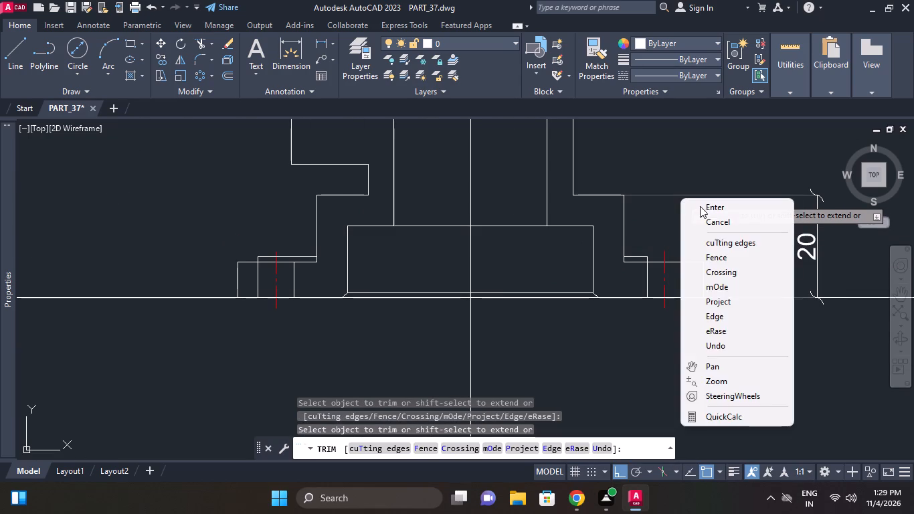
Draw a vertical line upward from the top of the right foot hole's outer edge, past the 8-offset level.
scroll(617, 260, up, 1)
click(17, 54)
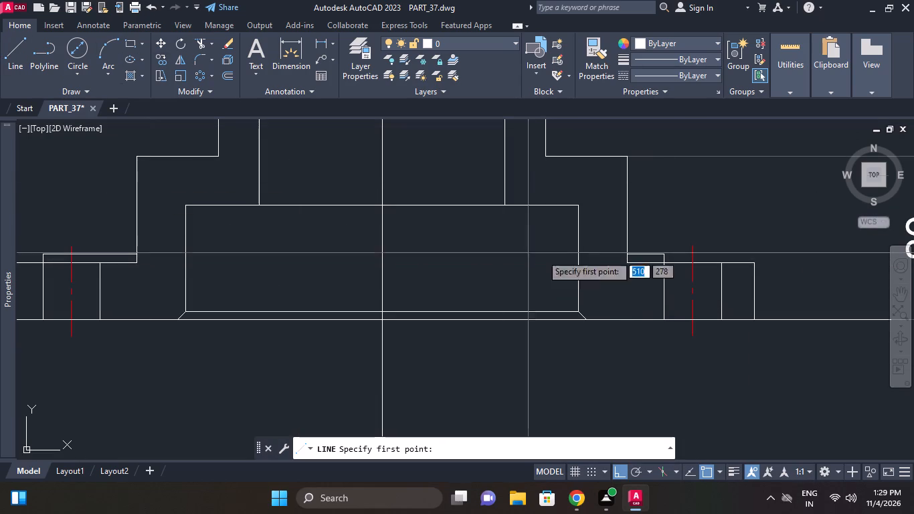
click(724, 264)
click(720, 234)
right_click(719, 222)
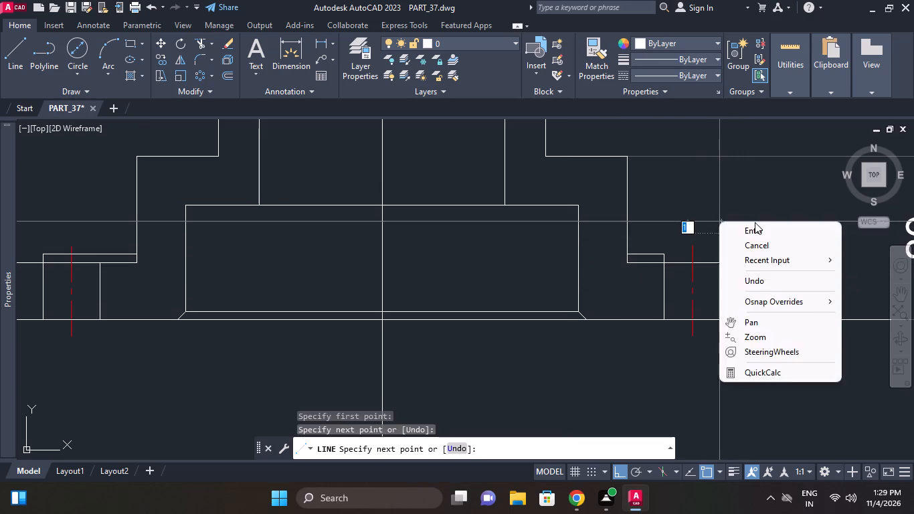
click(755, 222)
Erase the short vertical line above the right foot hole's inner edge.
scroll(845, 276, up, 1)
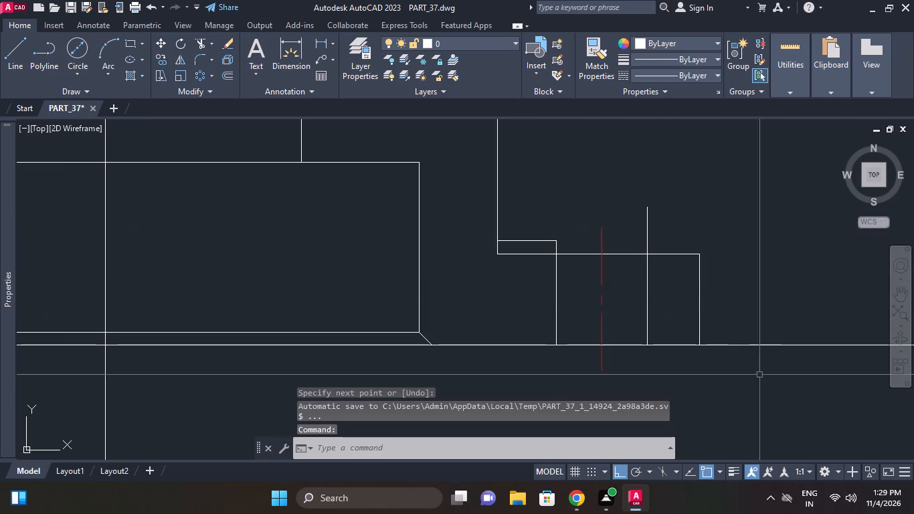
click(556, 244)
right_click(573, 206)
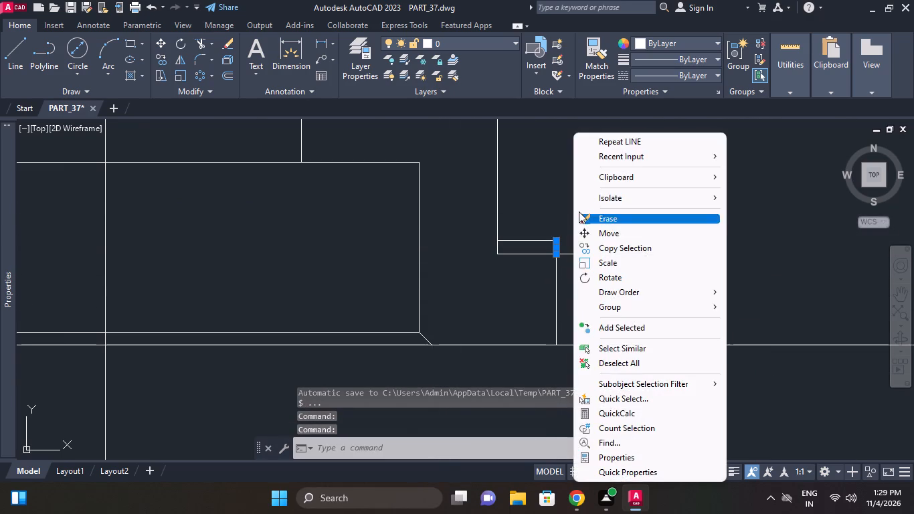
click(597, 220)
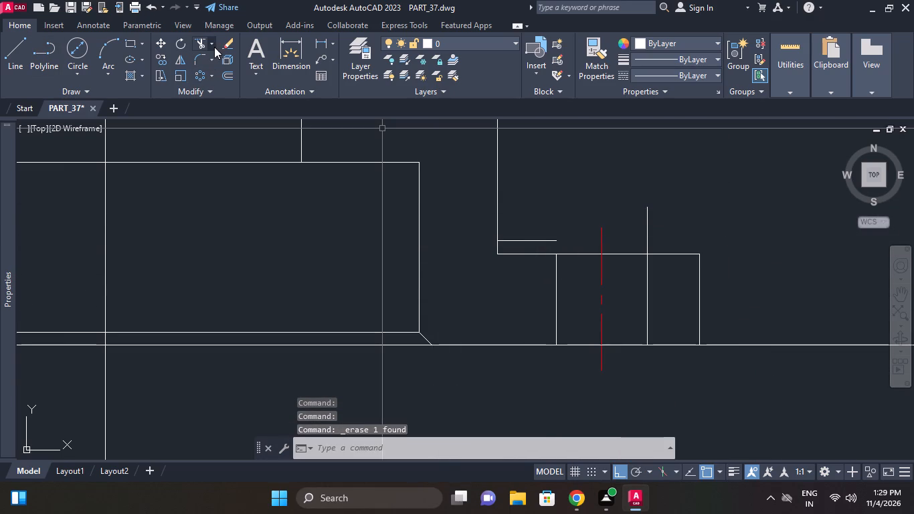
Extend the right foot's 8-offset line outward to the vertical line above the hole's outer edge.
click(214, 47)
click(213, 86)
click(656, 231)
click(644, 216)
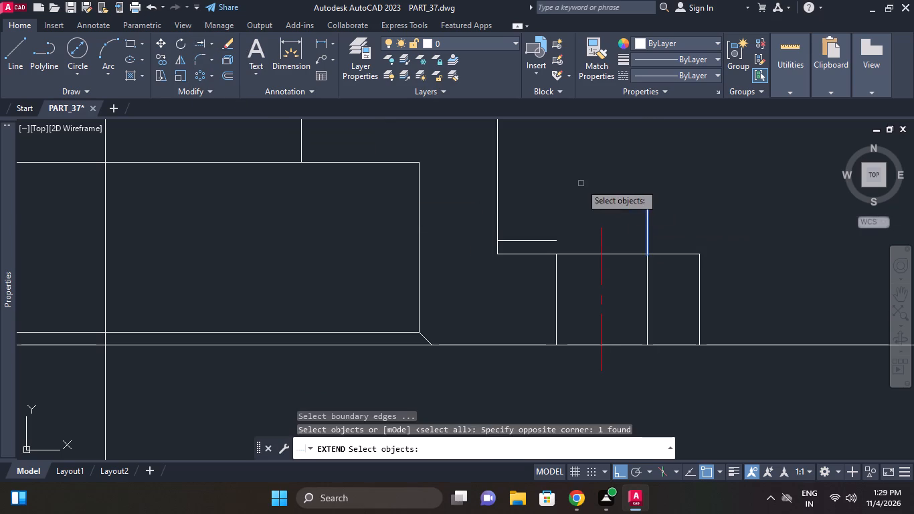
right_click(581, 183)
click(550, 238)
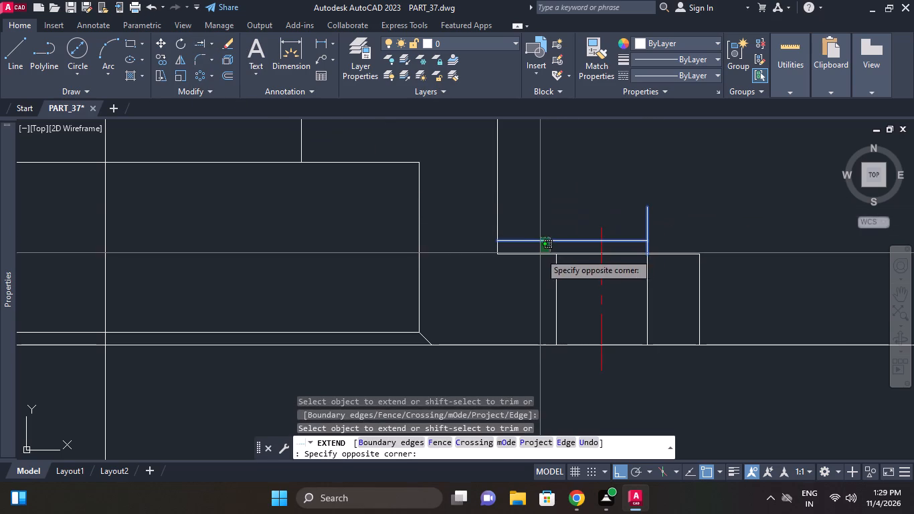
drag(540, 250, 546, 242)
right_click(588, 185)
click(612, 195)
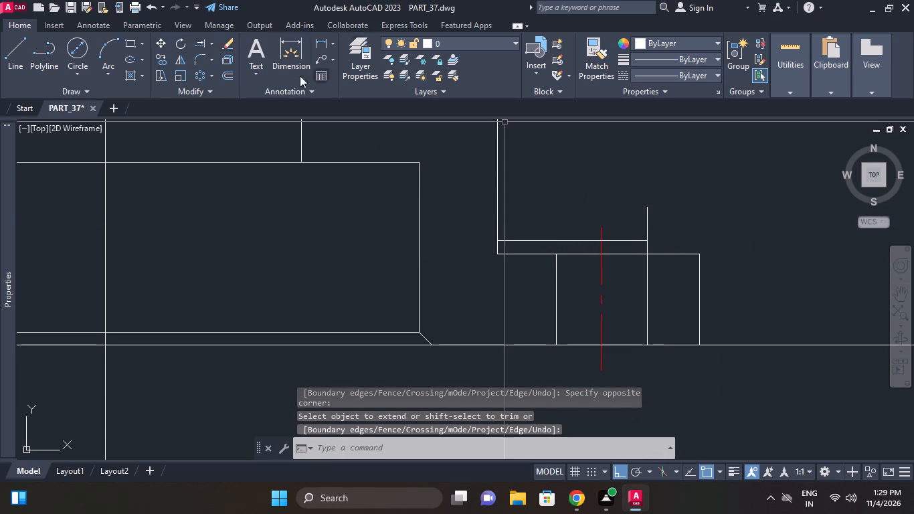
Trim the part of the right foot's outer vertical line that projects above the 8-offset line.
click(213, 41)
click(211, 70)
right_click(244, 213)
click(296, 228)
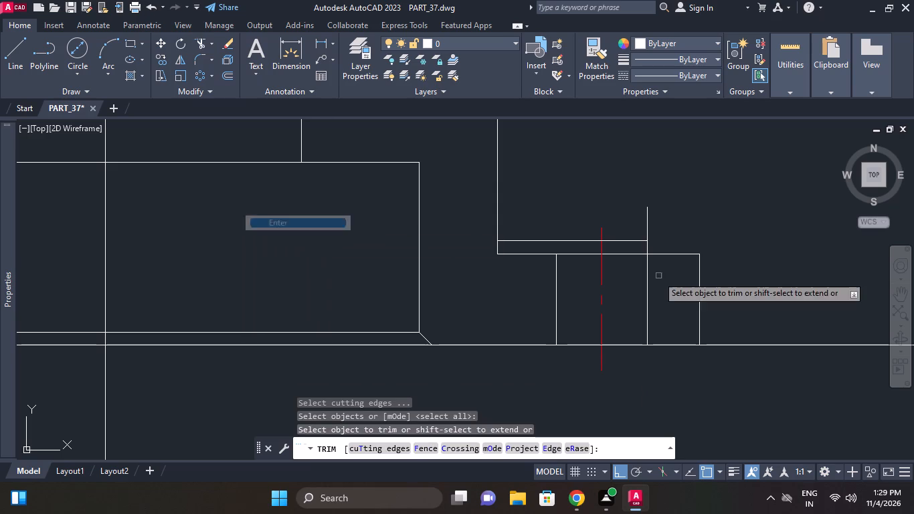
click(649, 224)
right_click(654, 200)
click(689, 206)
Draw a radius 2 circle tangent to the vertical and top lines at the left foot's raised outer corner.
scroll(679, 205, down, 2)
middle_drag(679, 211, 680, 224)
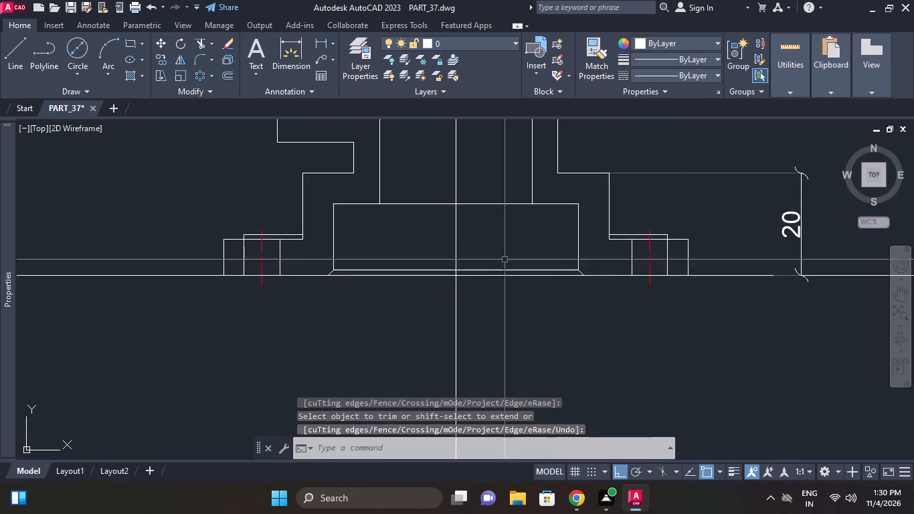
scroll(238, 237, up, 3)
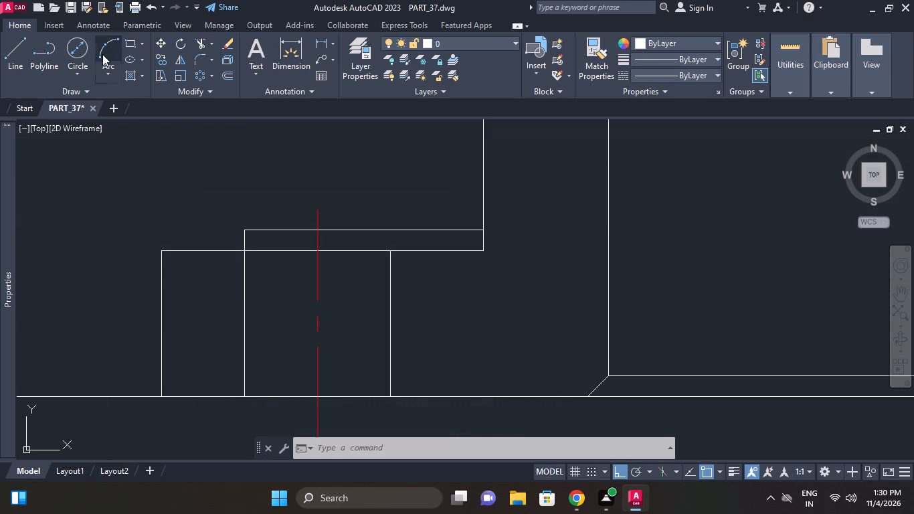
click(62, 69)
click(102, 211)
scroll(266, 274, up, 1)
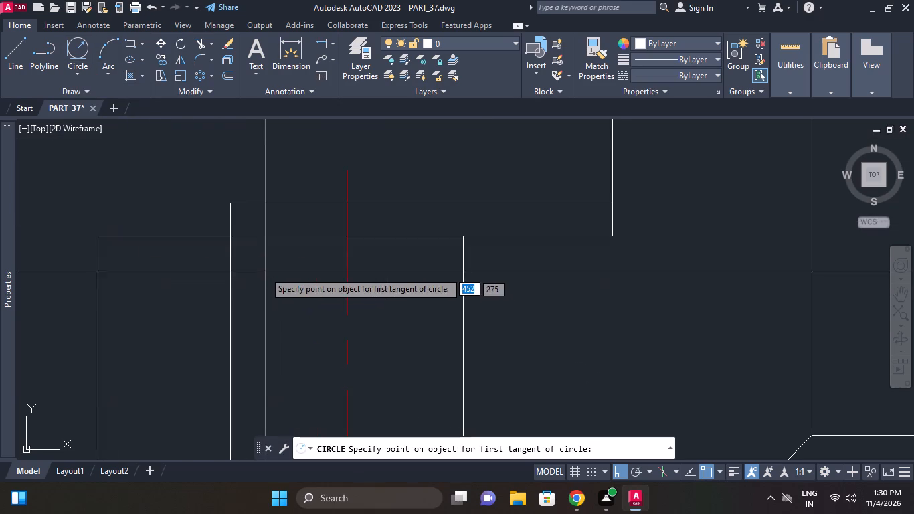
click(232, 226)
click(250, 207)
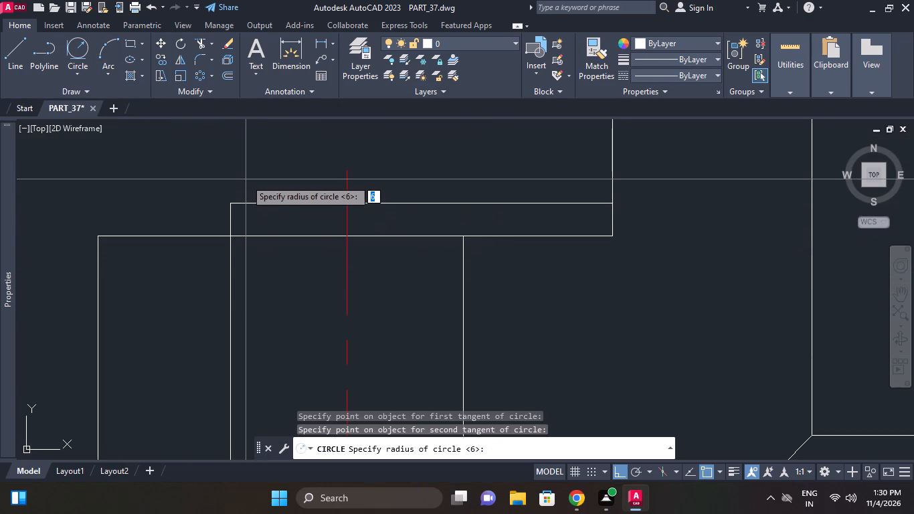
text(2)
key(space)
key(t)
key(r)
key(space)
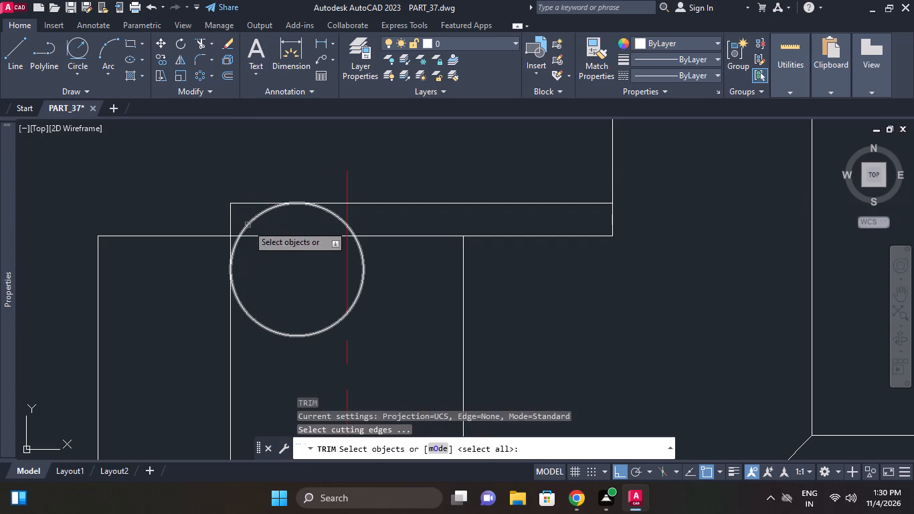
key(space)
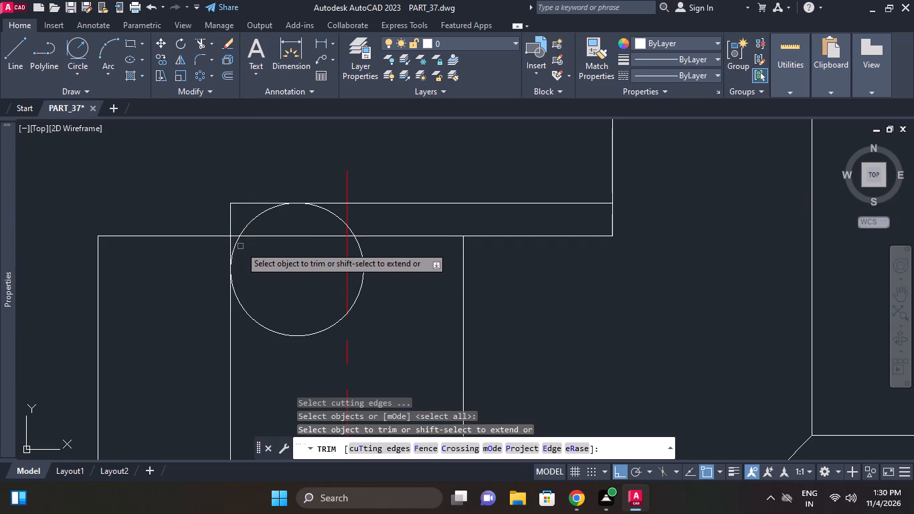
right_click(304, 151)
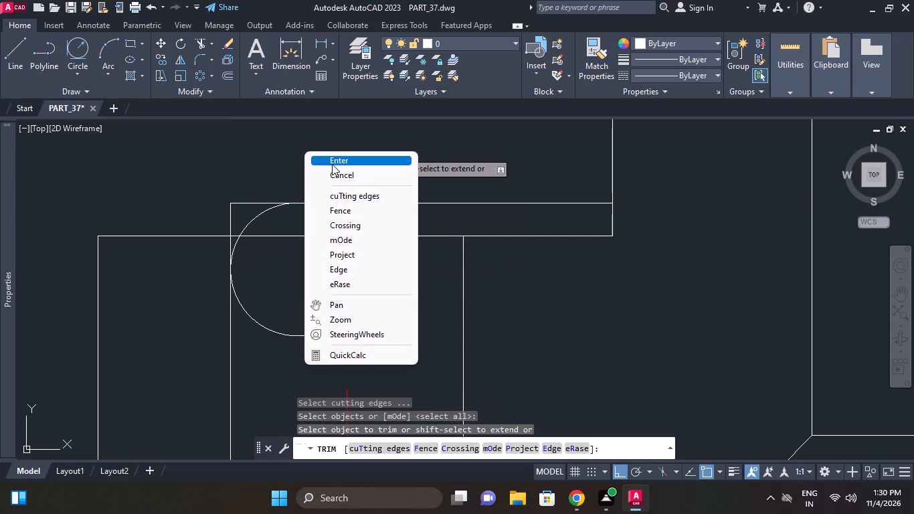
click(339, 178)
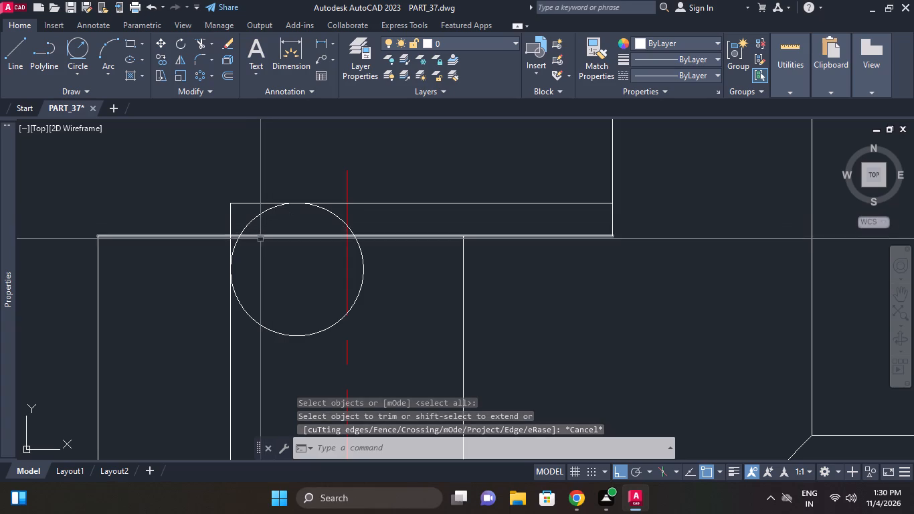
Trim the tangent circle and the excess top line to leave a rounded outer corner on the left foot's boss.
right_click(252, 160)
click(287, 172)
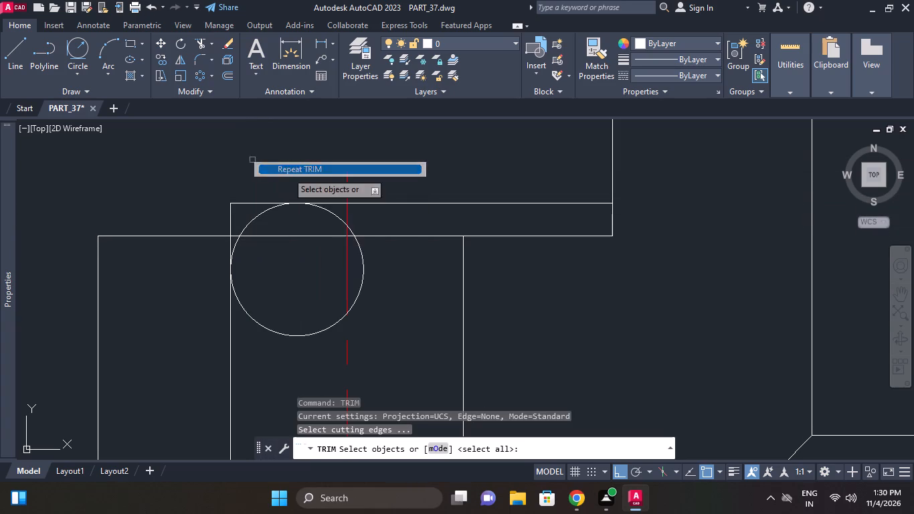
right_click(248, 174)
click(273, 178)
click(236, 201)
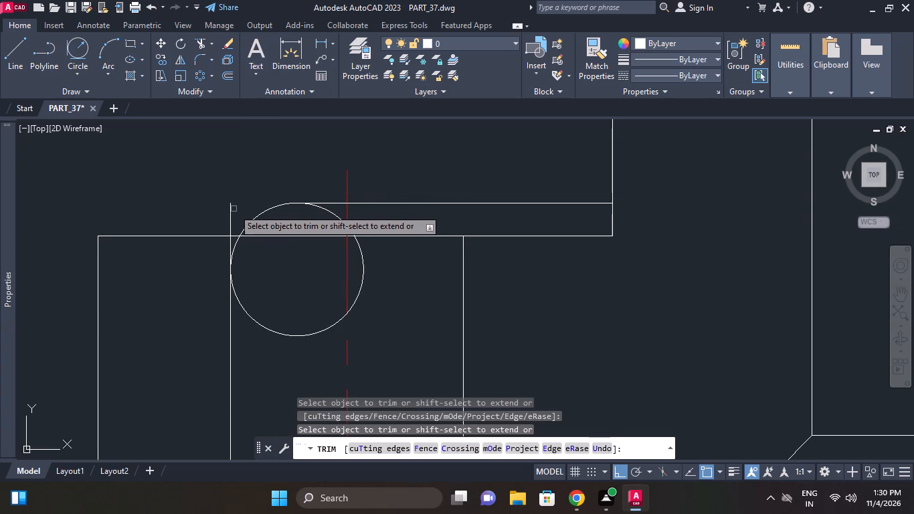
click(229, 207)
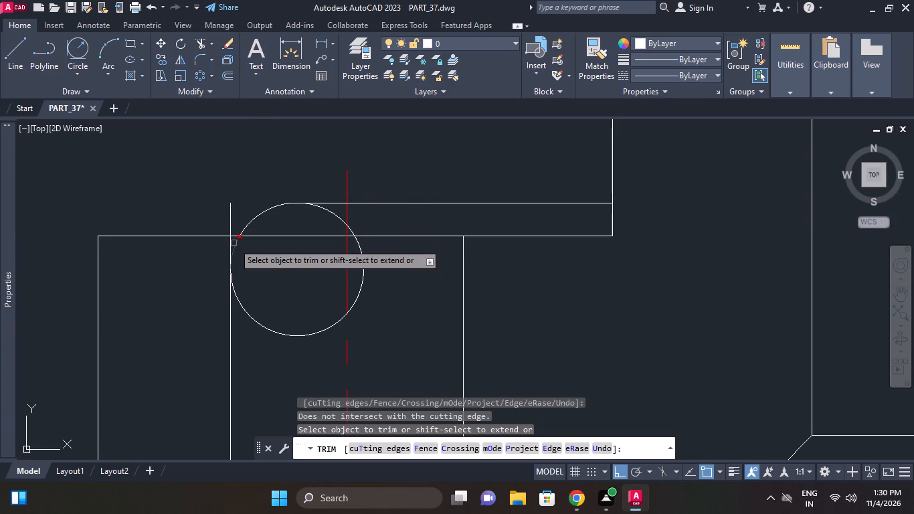
click(234, 243)
scroll(253, 284, down, 3)
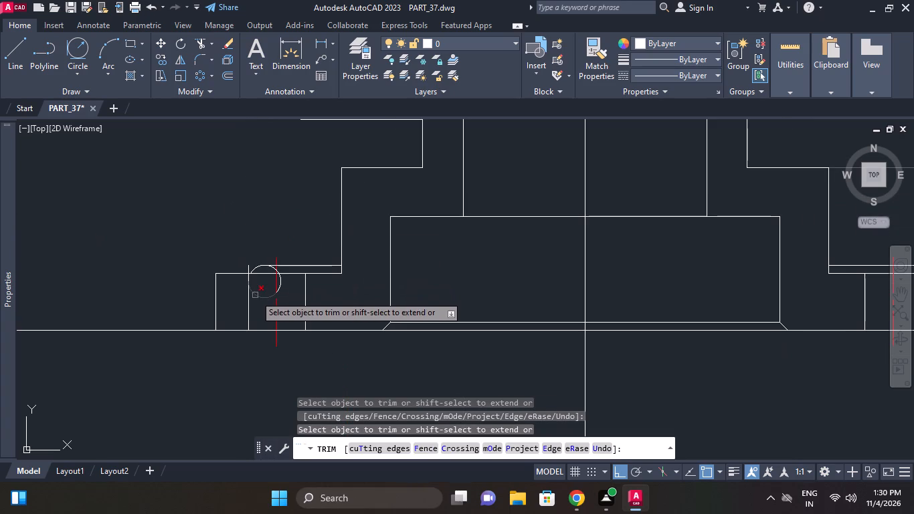
click(260, 297)
scroll(296, 286, up, 1)
click(271, 277)
click(260, 260)
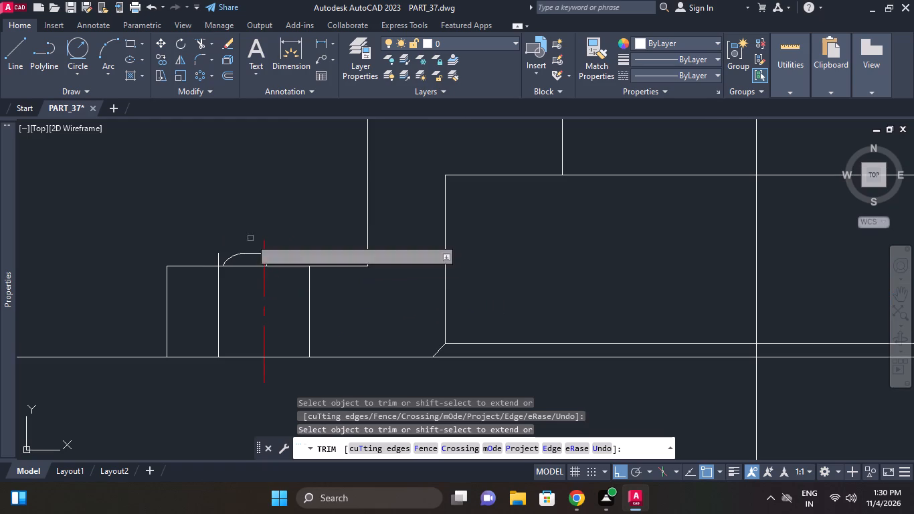
scroll(196, 230, up, 1)
scroll(304, 282, up, 2)
click(306, 288)
right_click(312, 209)
click(323, 211)
Erase the leftover short vertical line outside the rounded corner and the arc fragment beside the hole's centerline.
click(157, 258)
click(118, 242)
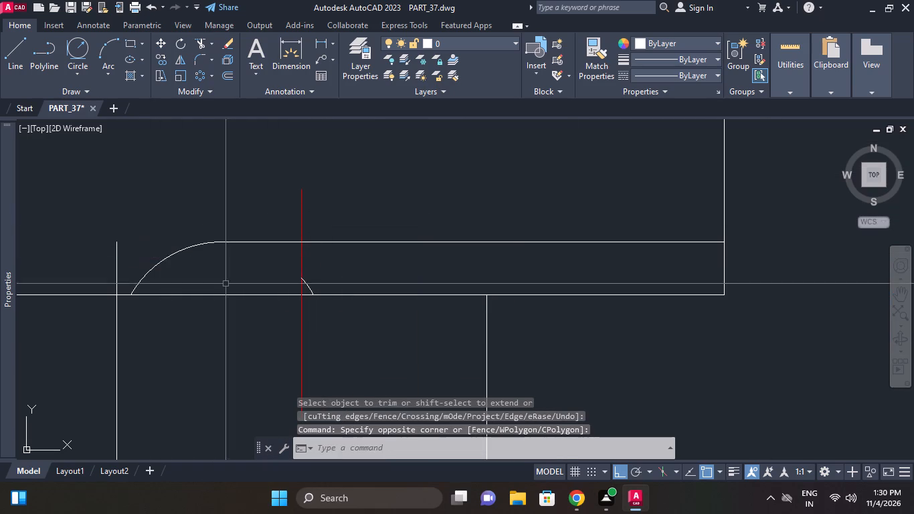
click(119, 253)
click(108, 252)
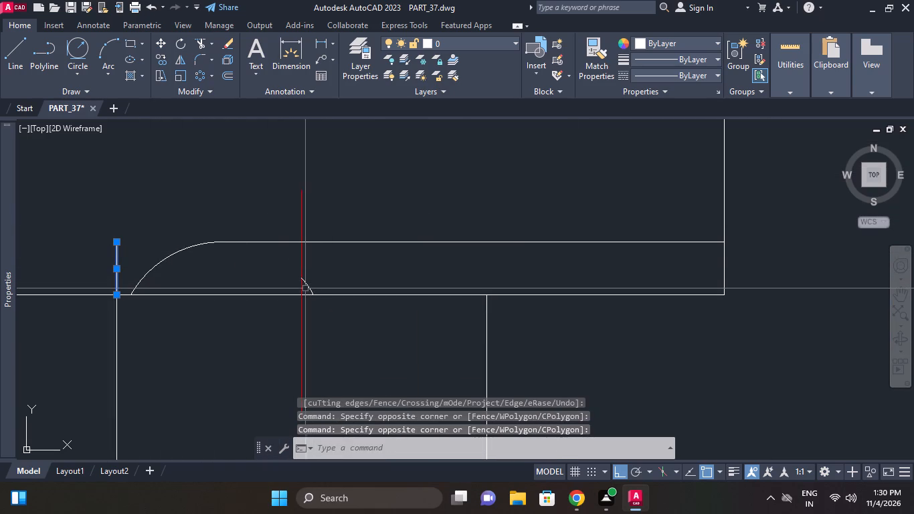
click(307, 288)
right_click(330, 218)
click(361, 246)
Draw a radius 2 circle tangent to the left boss's top line and the vertical body wall at its inner end.
middle_drag(458, 245, 430, 272)
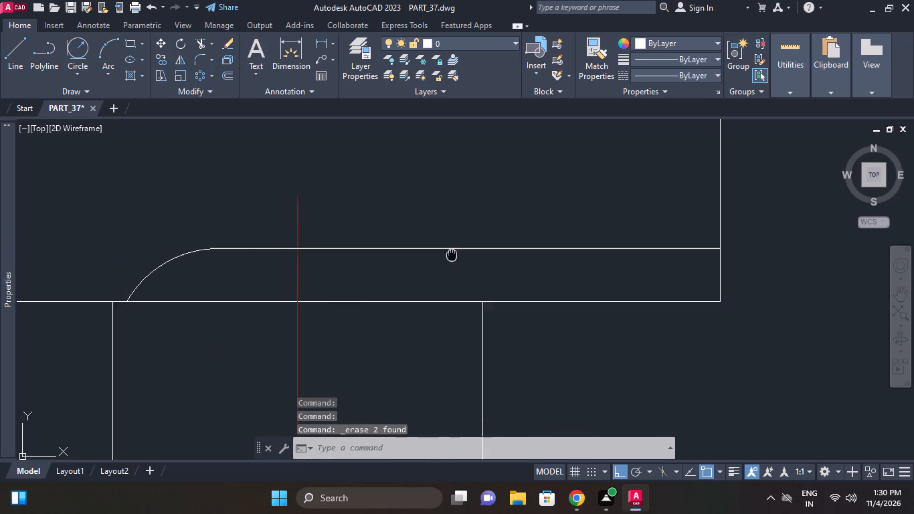
middle_drag(430, 272, 377, 285)
middle_click(397, 290)
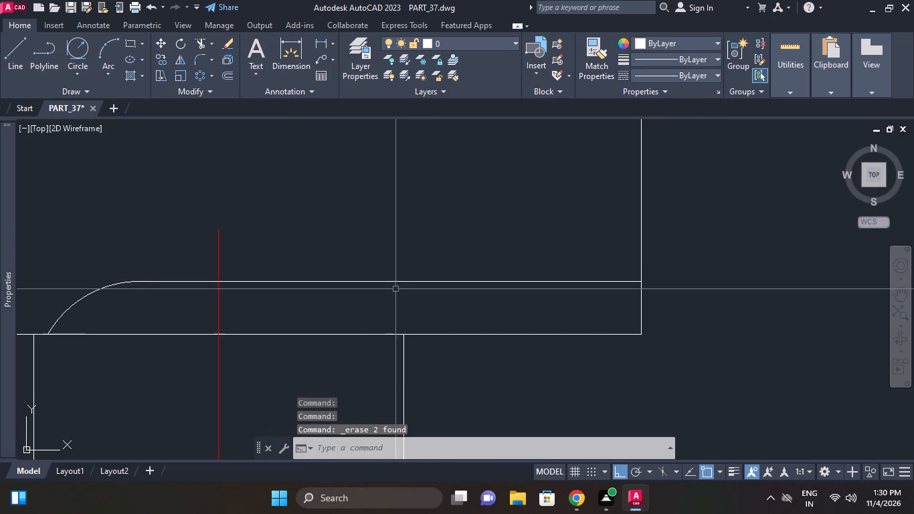
middle_drag(397, 287, 374, 303)
scroll(374, 303, down, 1)
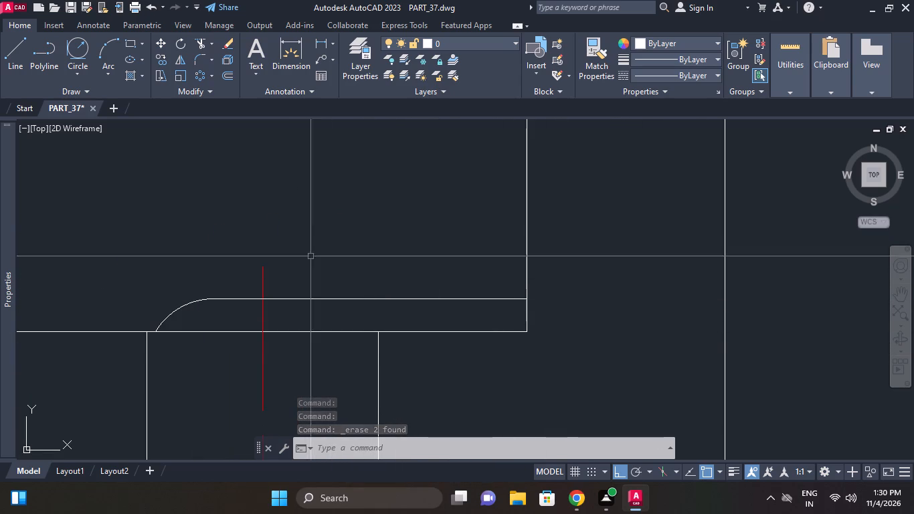
click(96, 59)
click(74, 58)
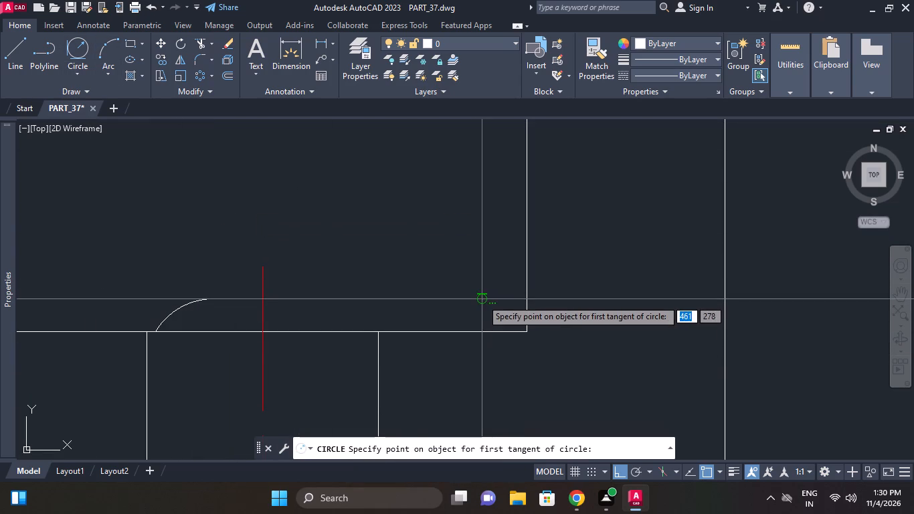
click(496, 299)
click(527, 263)
right_click(476, 240)
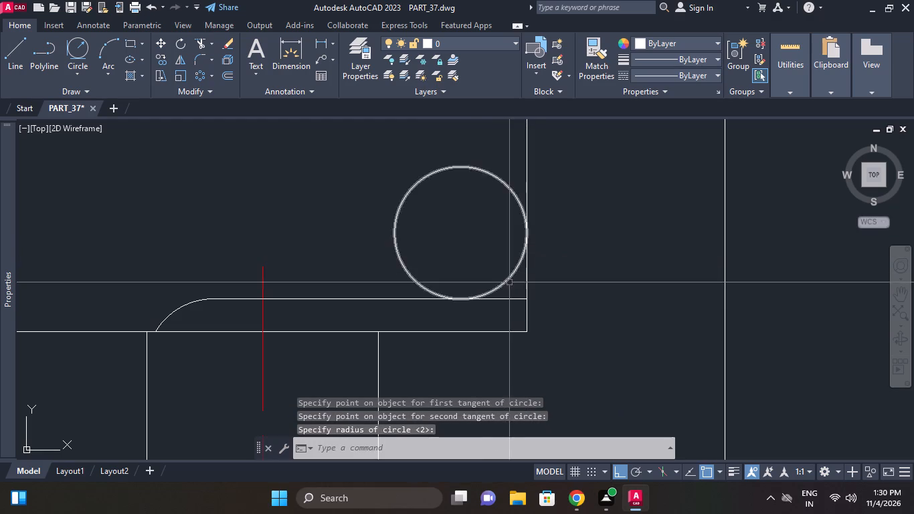
Trim the circle and the boss's top line to leave only the concave arc blending into the vertical body wall.
click(203, 44)
right_click(257, 212)
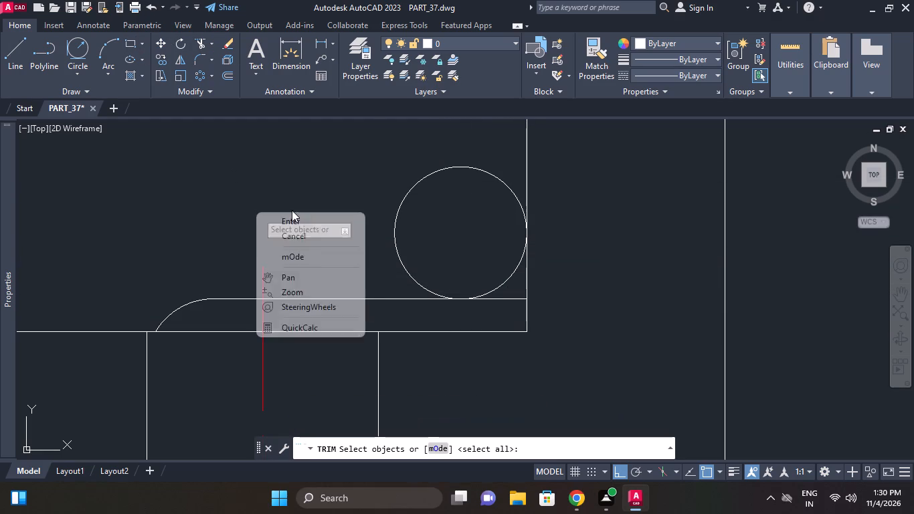
click(292, 215)
drag(418, 227, 414, 220)
click(380, 171)
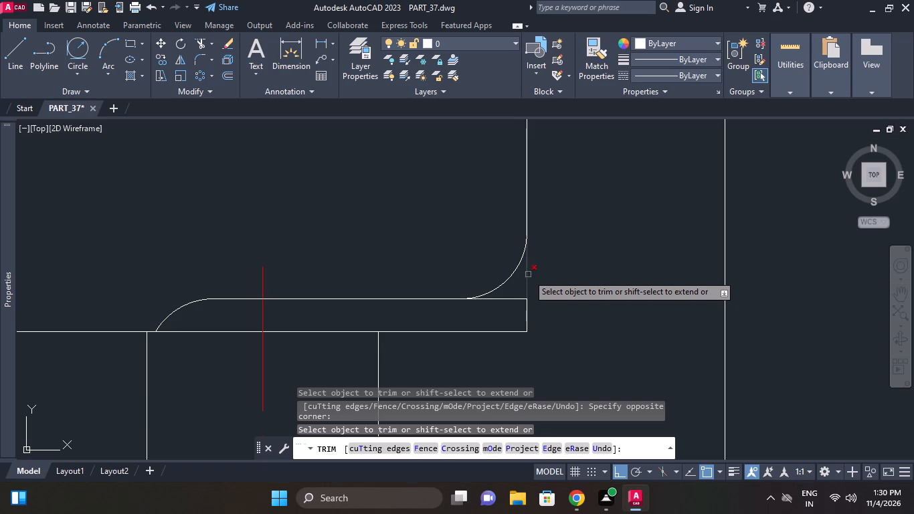
click(519, 299)
scroll(557, 276, down, 3)
middle_drag(556, 277, 552, 285)
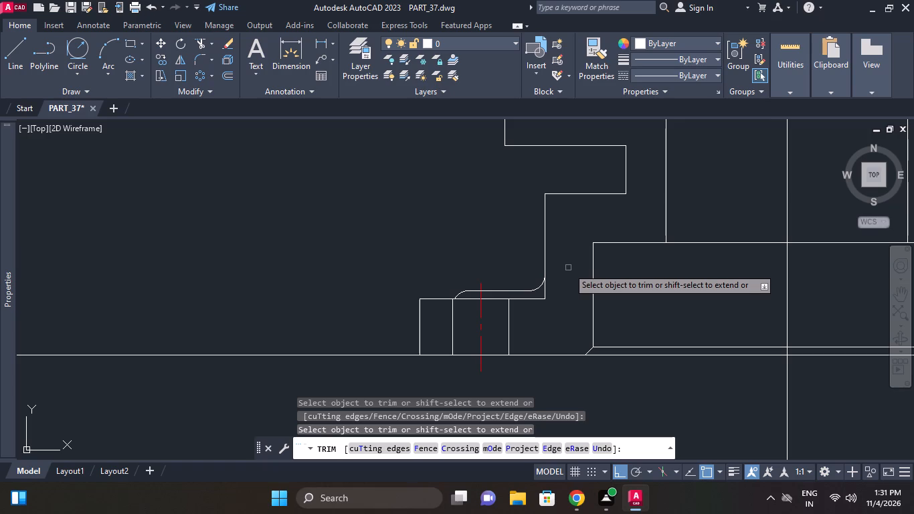
scroll(559, 282, up, 1)
right_click(563, 260)
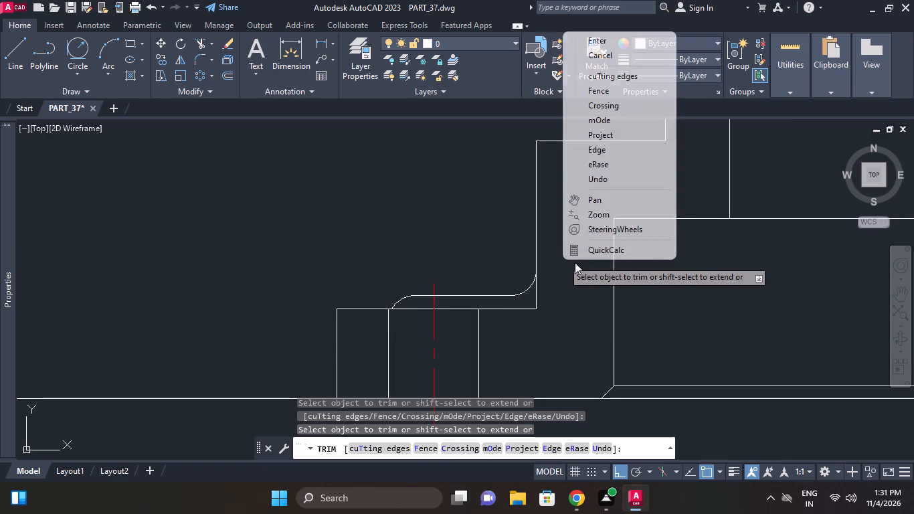
click(606, 60)
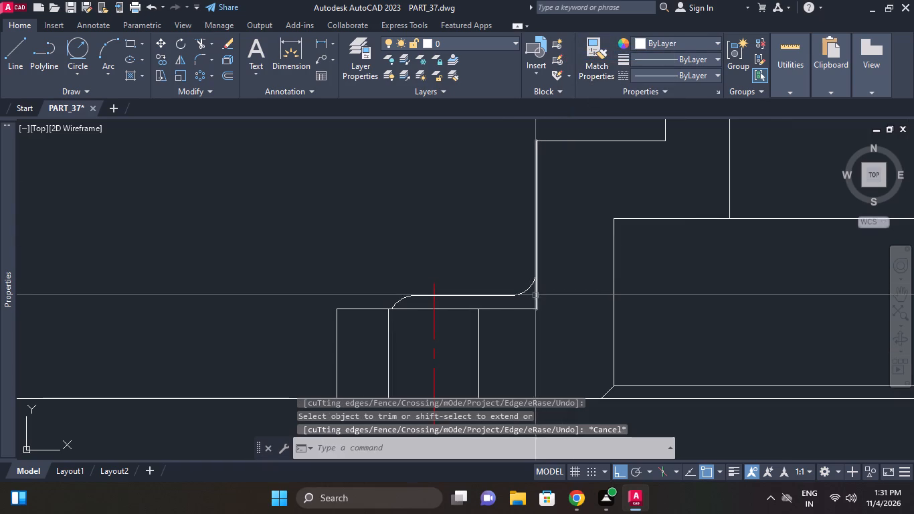
Draw a short vertical line from the inner arc's lower end down to the left foot's top line.
click(17, 42)
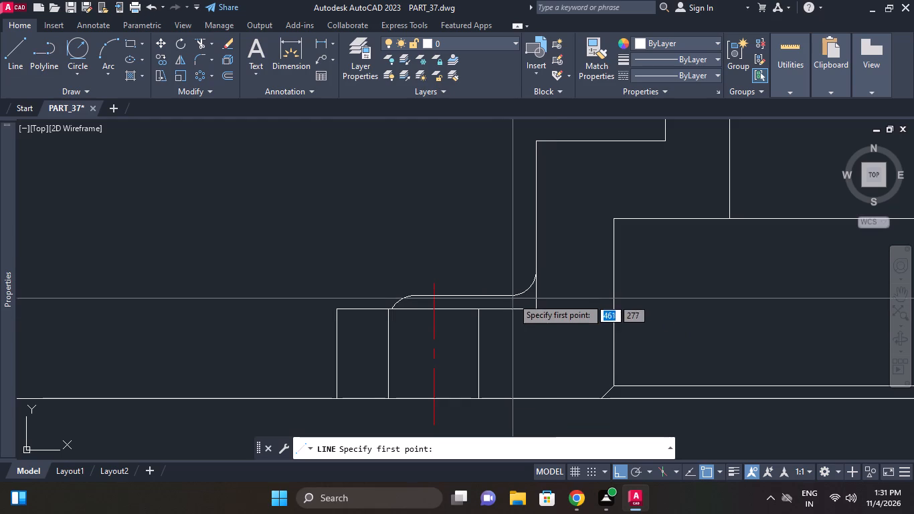
click(515, 294)
click(517, 311)
right_click(575, 287)
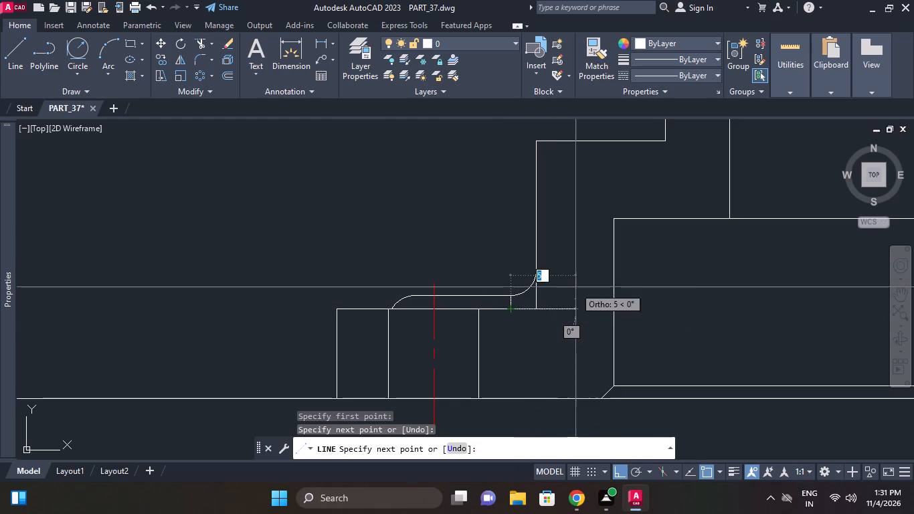
click(596, 305)
Move the short vertical line so its upper end sits at the midpoint of the inner arc.
scroll(533, 295, down, 1)
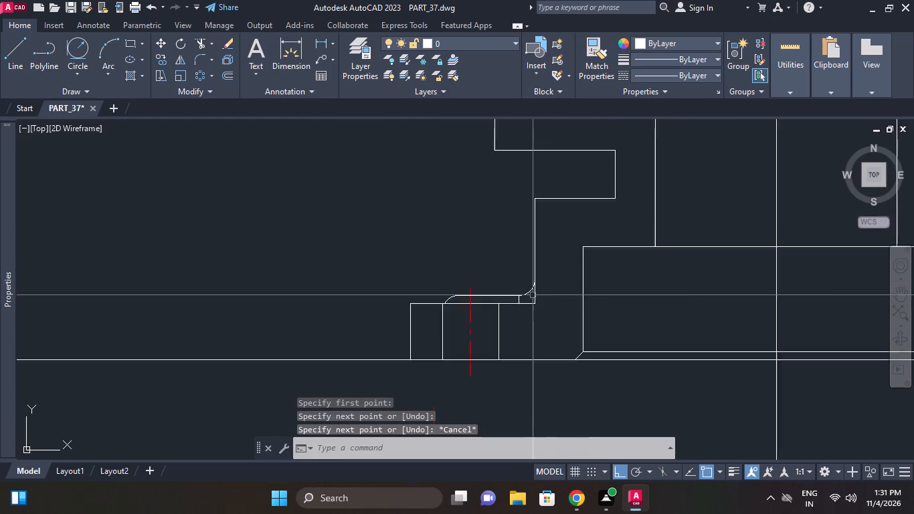
scroll(533, 296, down, 1)
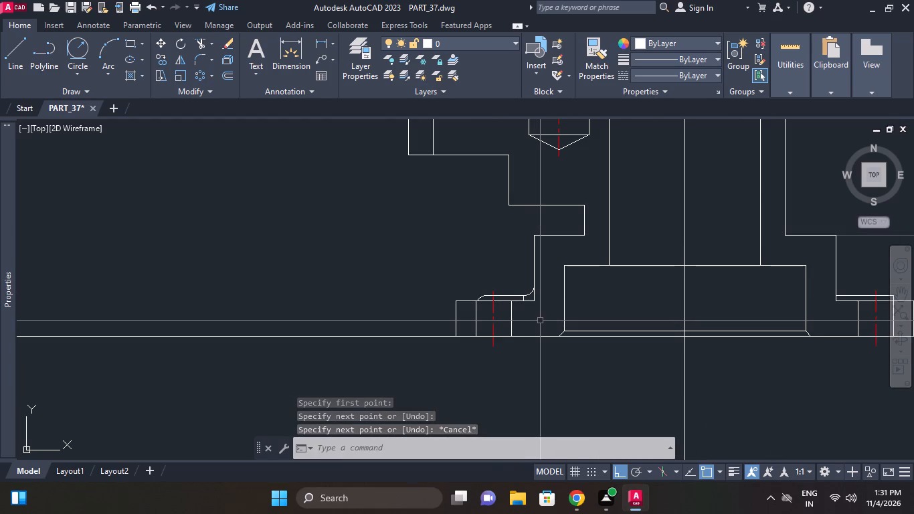
scroll(540, 314, up, 2)
click(500, 275)
right_click(494, 228)
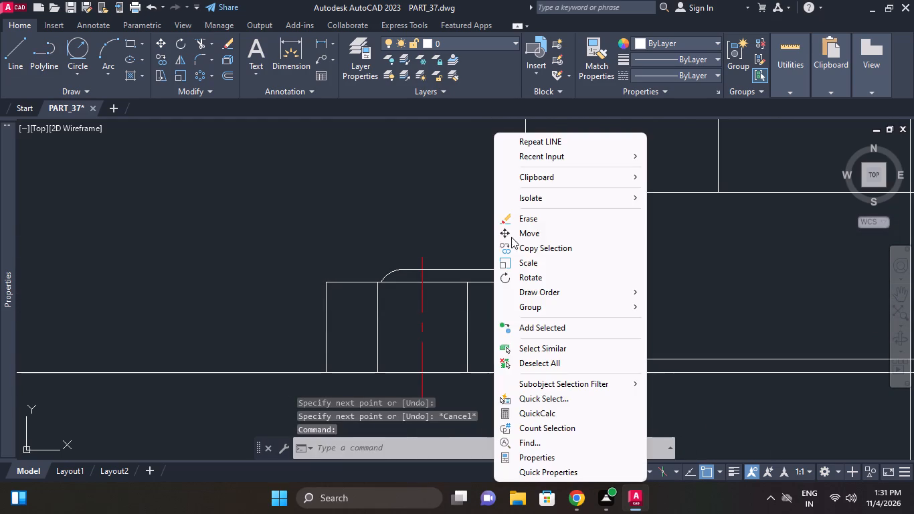
click(524, 236)
scroll(502, 265, up, 3)
click(491, 280)
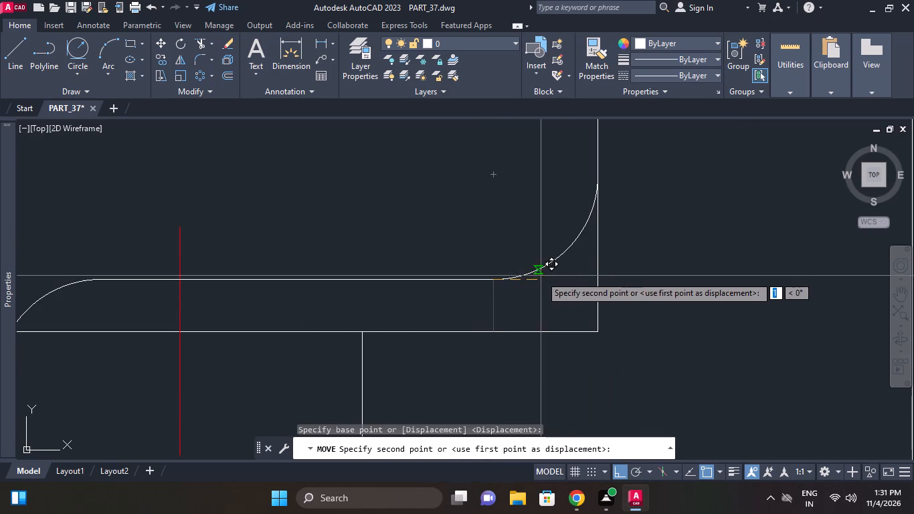
click(565, 252)
key(Escape)
Extend the moved short vertical line down to the left foot's top line.
text(ex)
key(space)
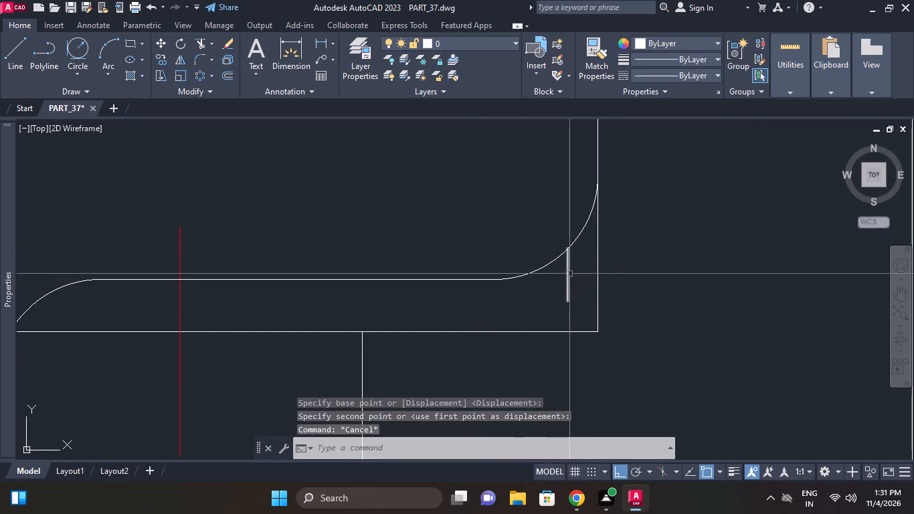
key(space)
click(565, 289)
key(Escape)
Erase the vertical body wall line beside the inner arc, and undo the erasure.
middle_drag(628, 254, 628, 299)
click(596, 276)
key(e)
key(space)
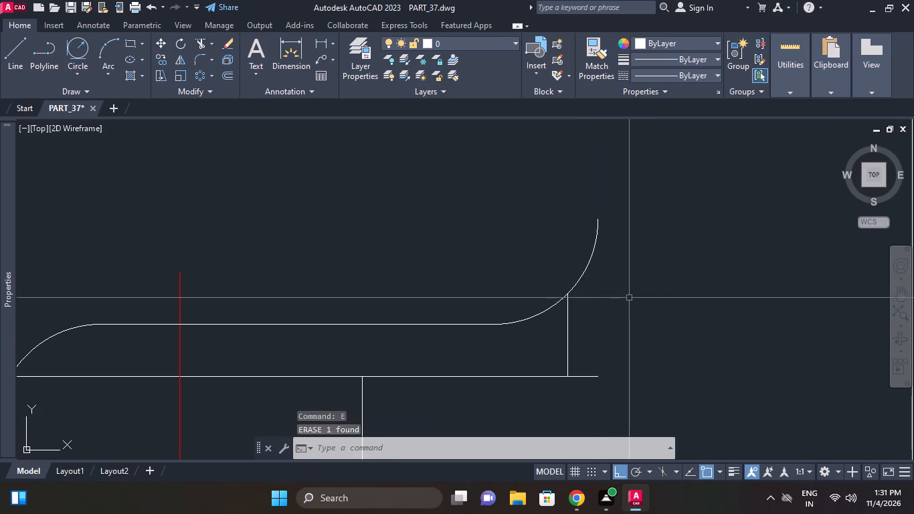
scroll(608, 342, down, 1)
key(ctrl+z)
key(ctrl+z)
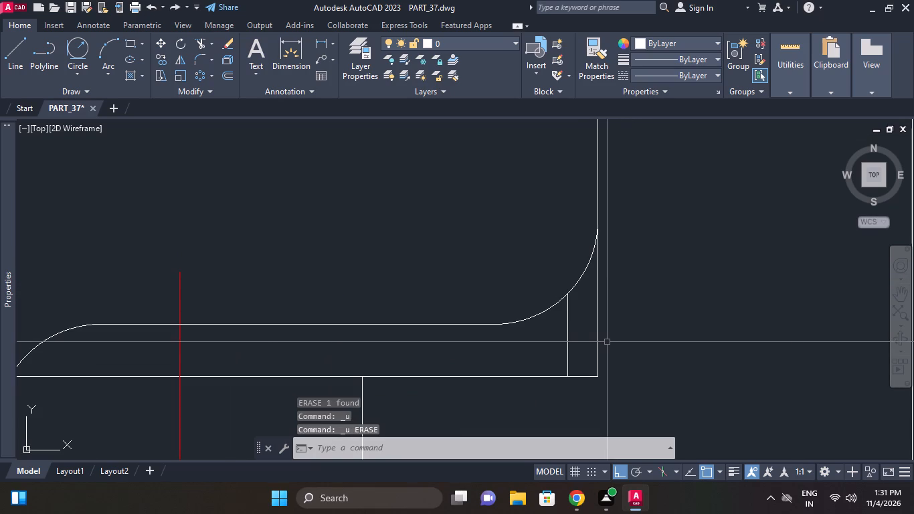
Trim the body wall line below the inner arc and the foot's top line beyond the short vertical line.
key(t)
key(r)
key(space)
key(space)
click(594, 337)
click(598, 353)
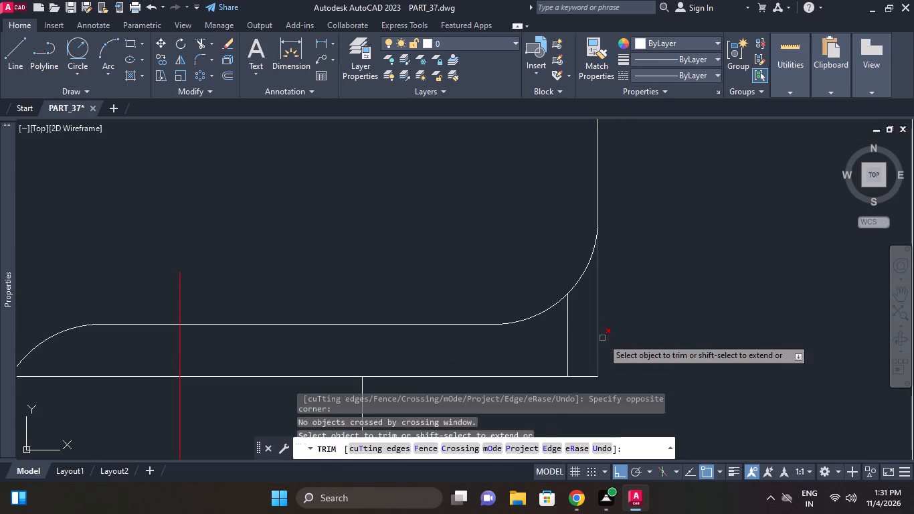
click(602, 337)
drag(584, 345, 584, 351)
click(589, 371)
drag(587, 377, 580, 387)
key(Escape)
Erase the old straight top line of the raised boss on the right foot.
scroll(641, 337, down, 4)
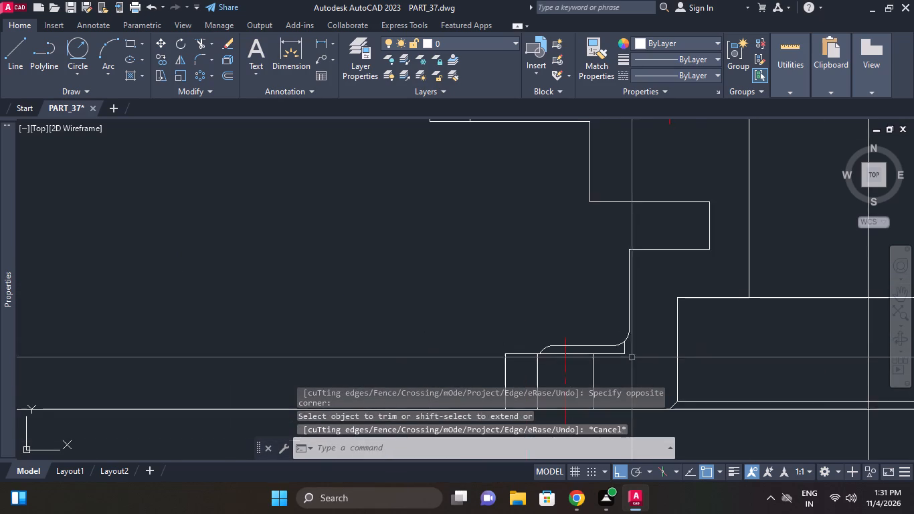
scroll(654, 362, down, 1)
middle_drag(648, 362, 526, 380)
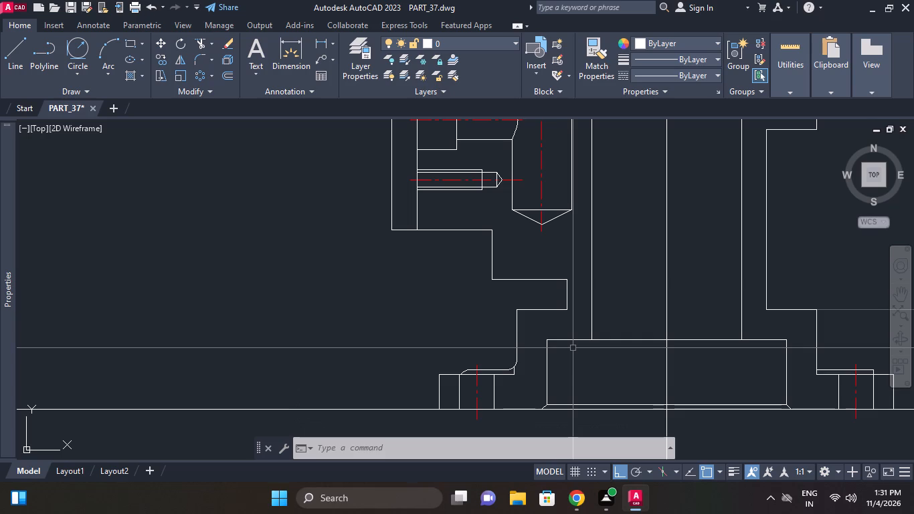
scroll(512, 323, down, 2)
scroll(526, 347, up, 2)
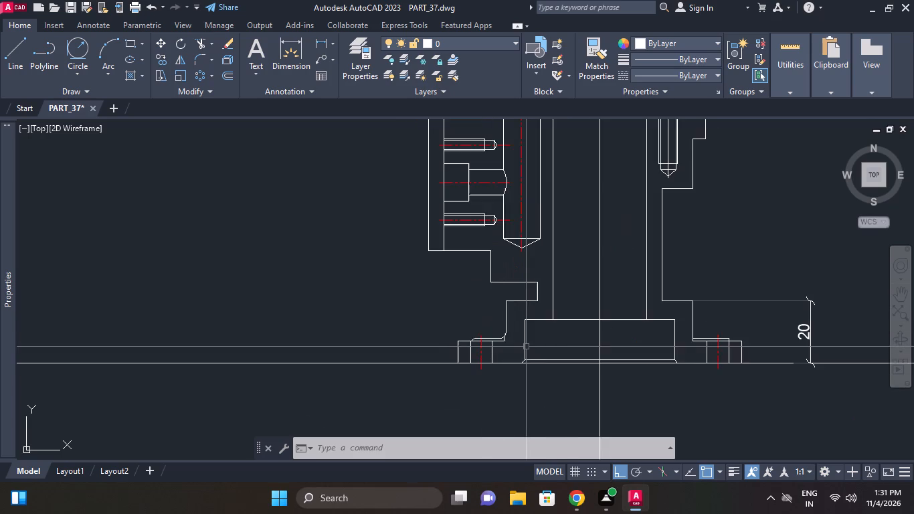
scroll(526, 347, up, 1)
click(367, 310)
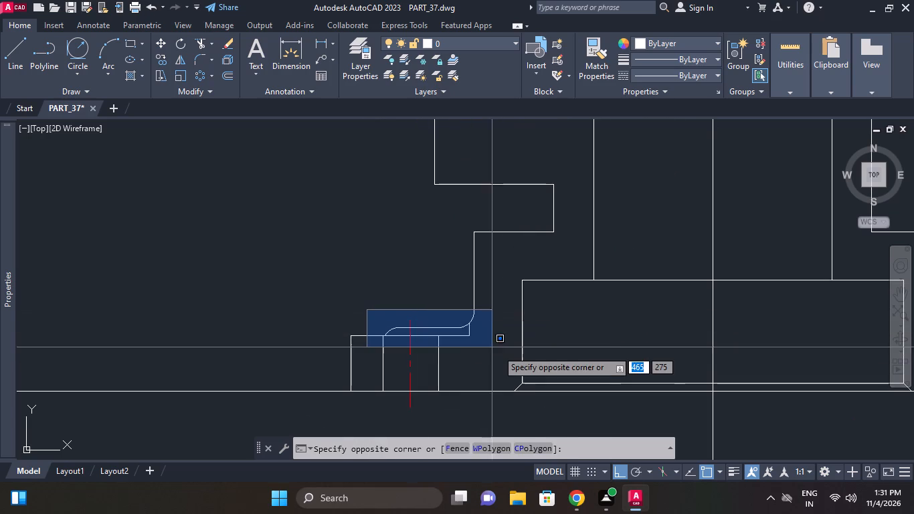
click(339, 271)
scroll(418, 283, down, 2)
middle_drag(373, 286, 201, 283)
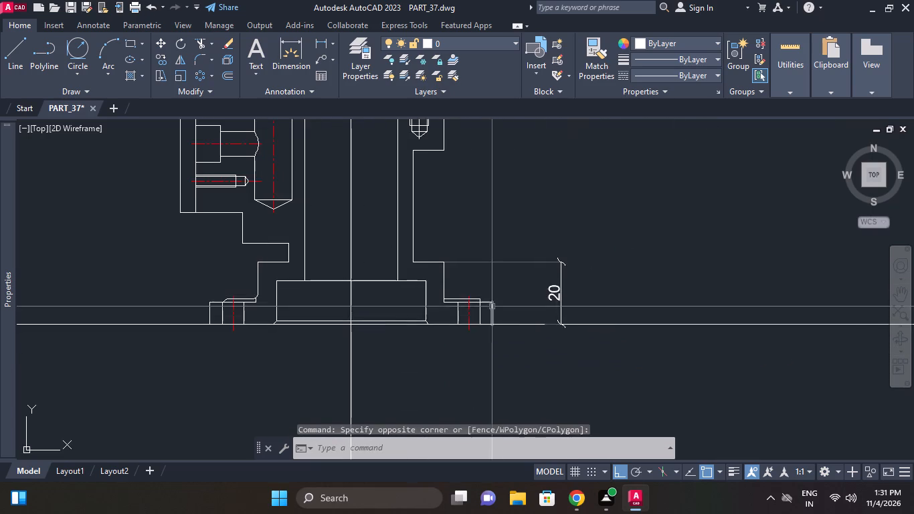
scroll(492, 307, up, 2)
click(405, 284)
click(394, 294)
right_click(407, 266)
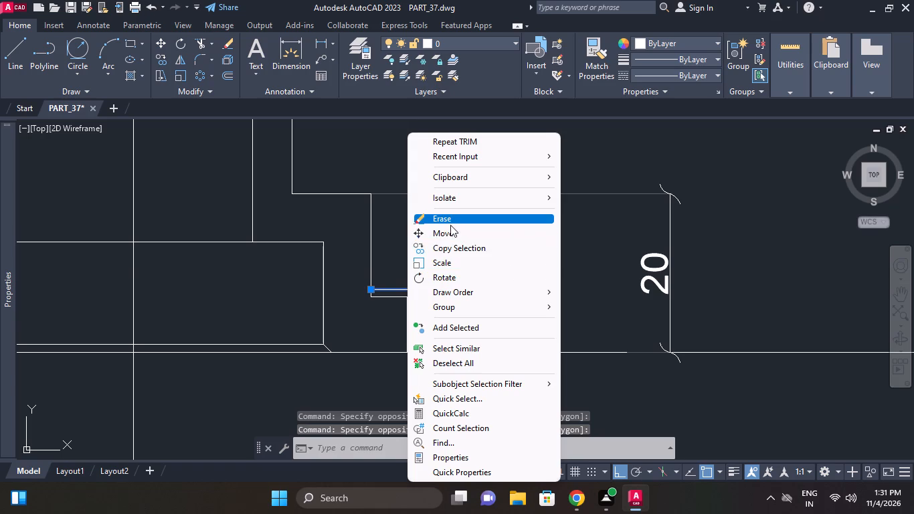
click(450, 220)
Mirror the left foot's boss top line, both arcs and short vertical line about the vertical centre line onto the right foot, keeping the originals.
middle_drag(333, 275, 601, 318)
scroll(333, 275, down, 2)
scroll(382, 322, up, 1)
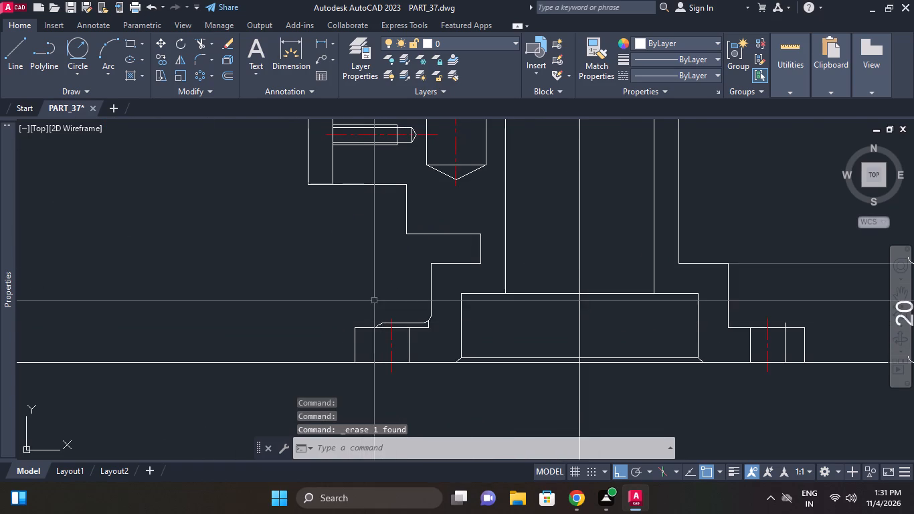
scroll(372, 305, up, 1)
click(359, 305)
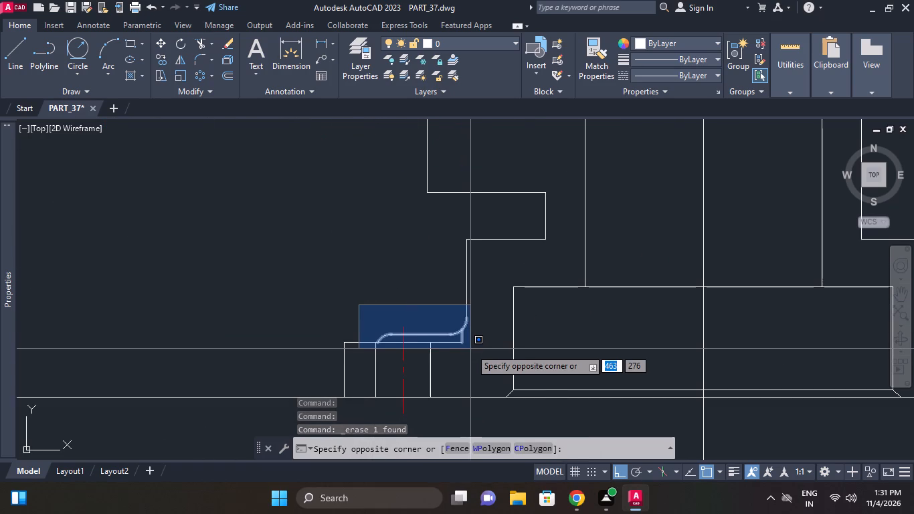
click(470, 349)
right_click(422, 305)
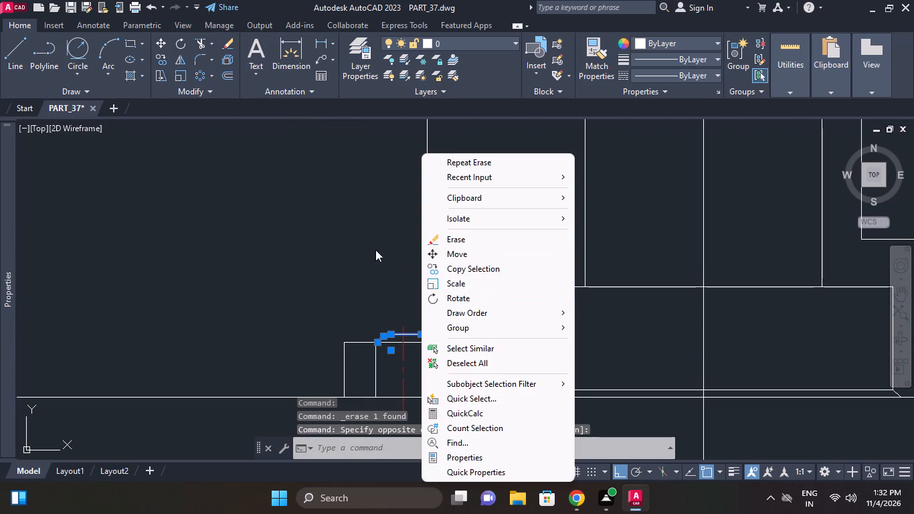
click(375, 250)
click(339, 232)
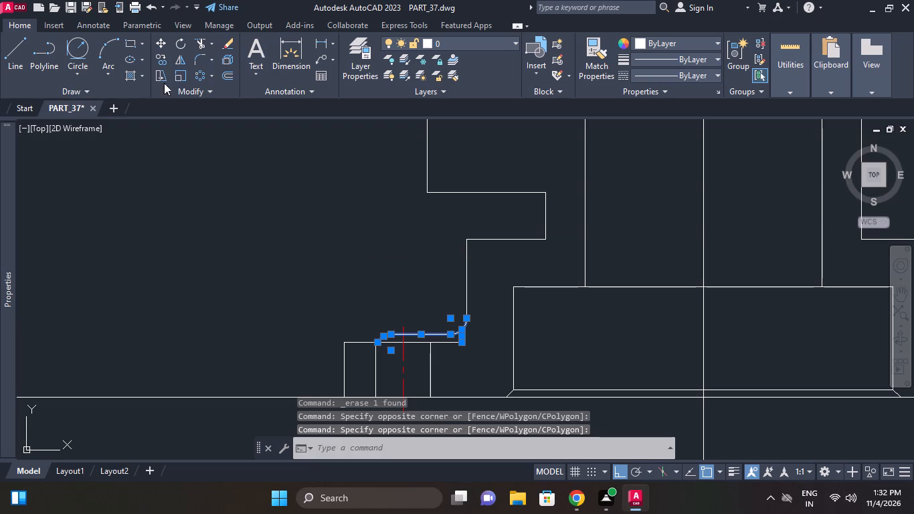
click(181, 61)
middle_drag(371, 262, 299, 269)
scroll(335, 268, down, 1)
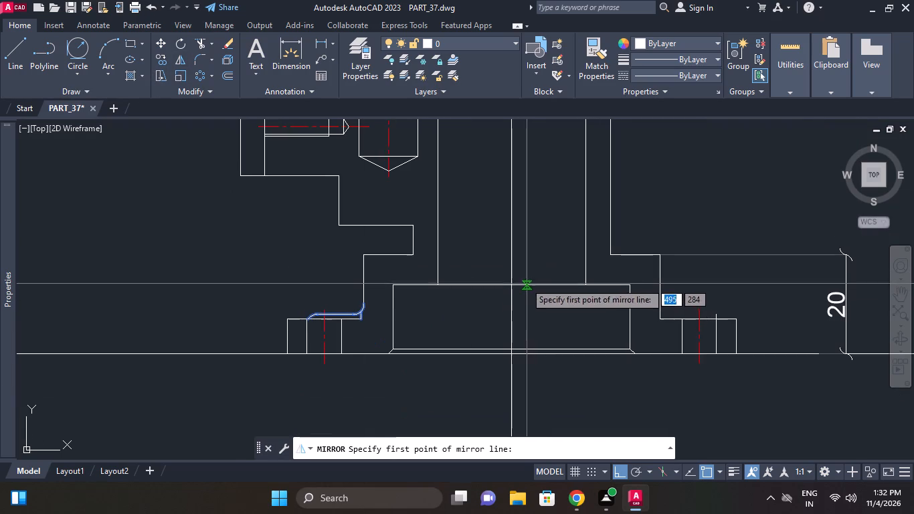
click(509, 284)
click(506, 242)
drag(536, 289, 506, 242)
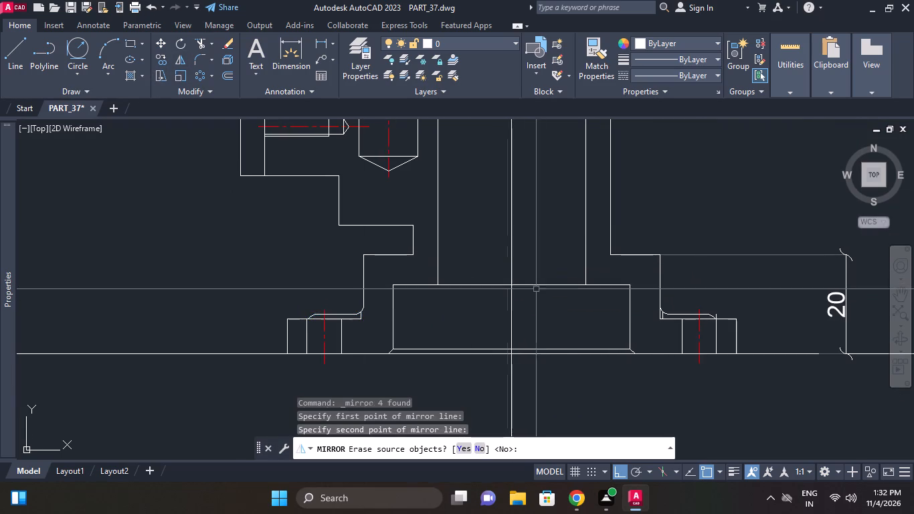
Trim the right body wall line below the mirrored inner arc and the foot's top line beyond the short vertical line.
scroll(652, 298, up, 2)
scroll(684, 354, up, 1)
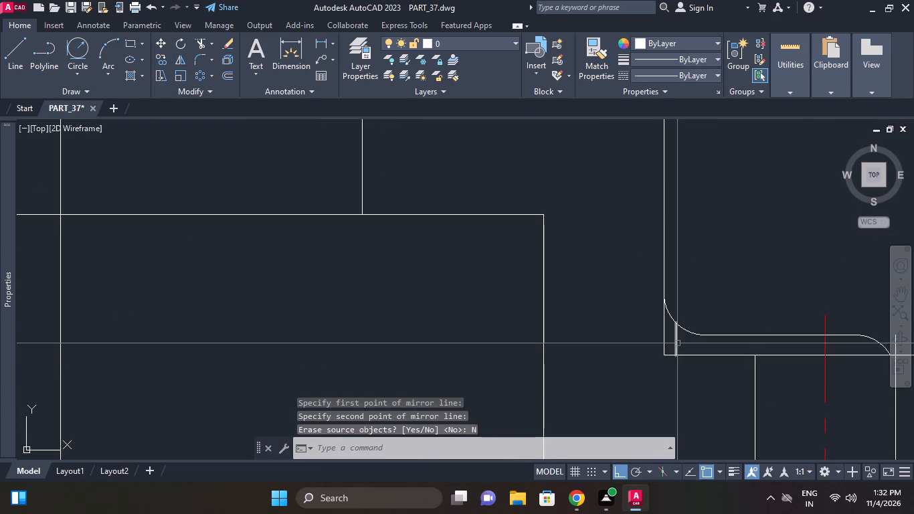
right_click(704, 242)
click(764, 243)
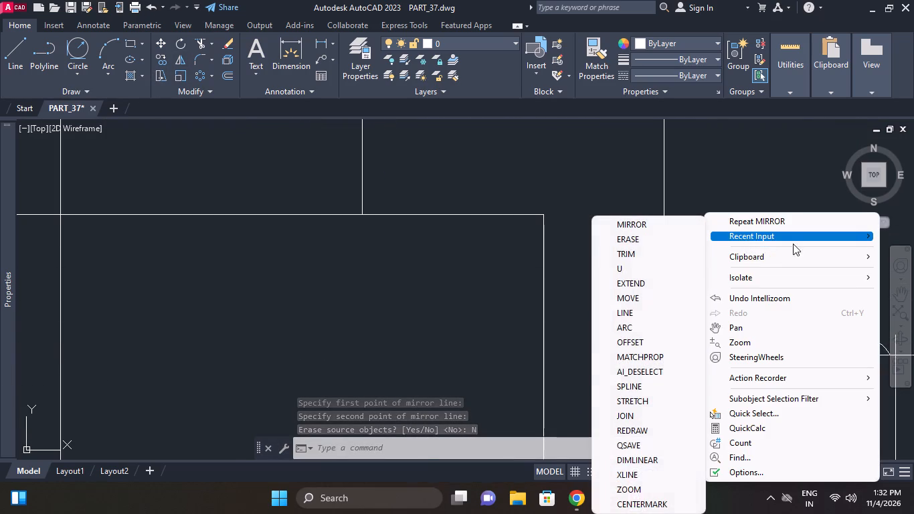
click(667, 253)
right_click(736, 245)
click(756, 246)
click(756, 254)
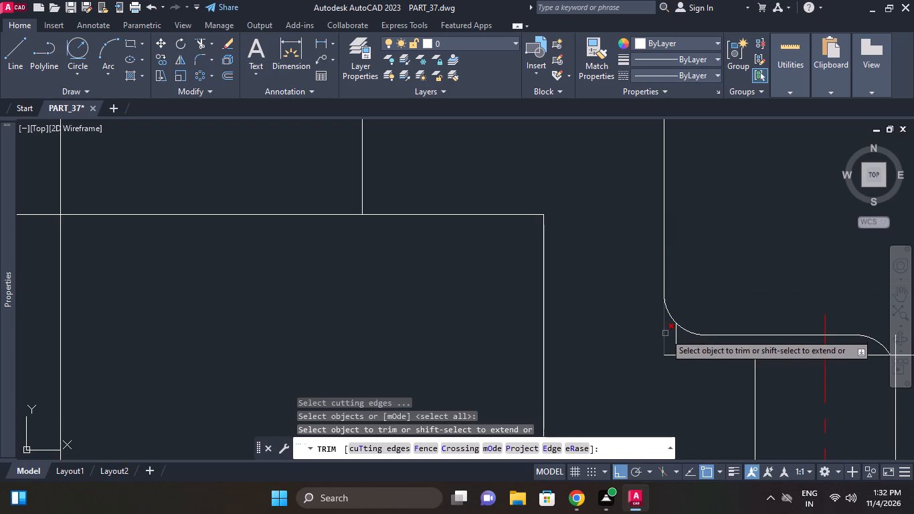
click(665, 333)
click(666, 356)
right_click(703, 277)
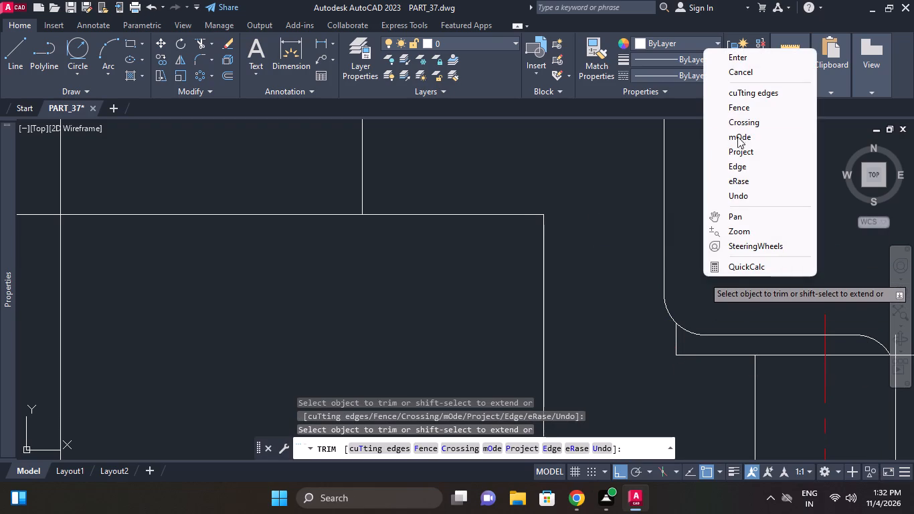
click(749, 76)
Erase the leftover short vertical line above the right foot beside the boss's outer arc.
middle_drag(756, 248, 529, 266)
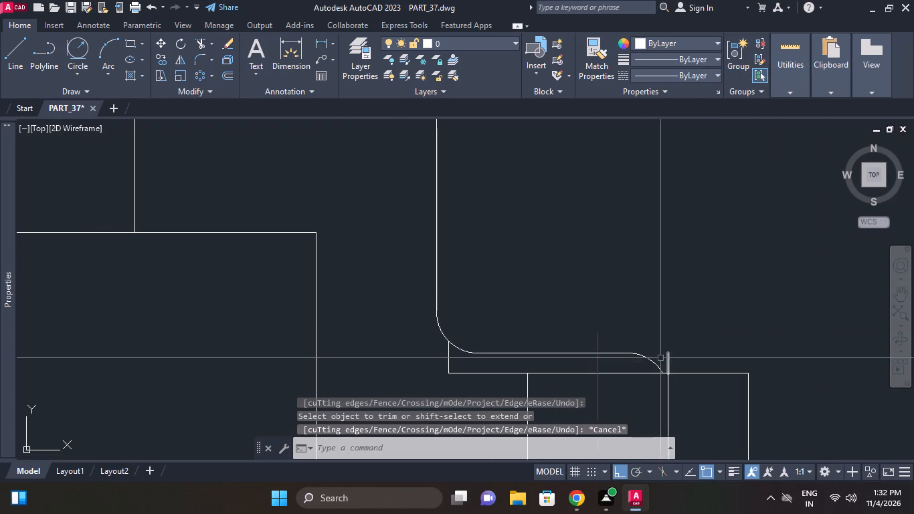
click(670, 357)
right_click(673, 324)
click(719, 216)
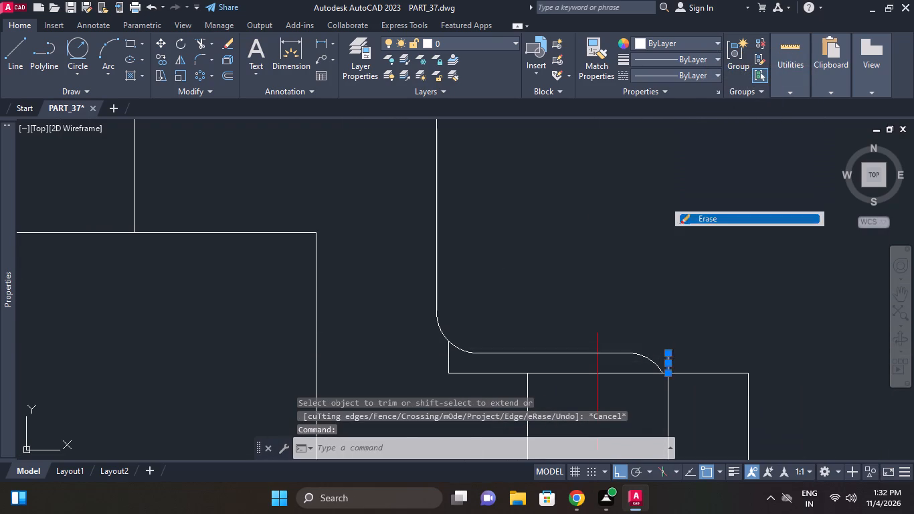
scroll(675, 311, down, 3)
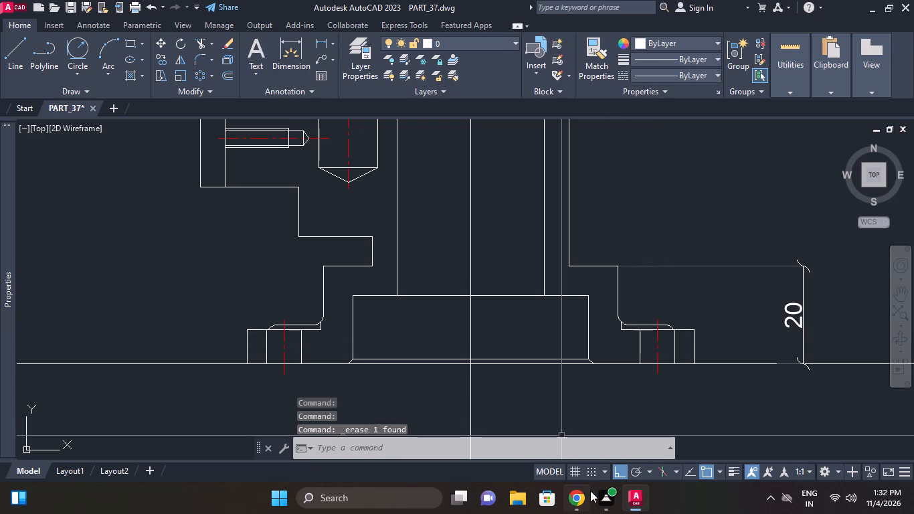
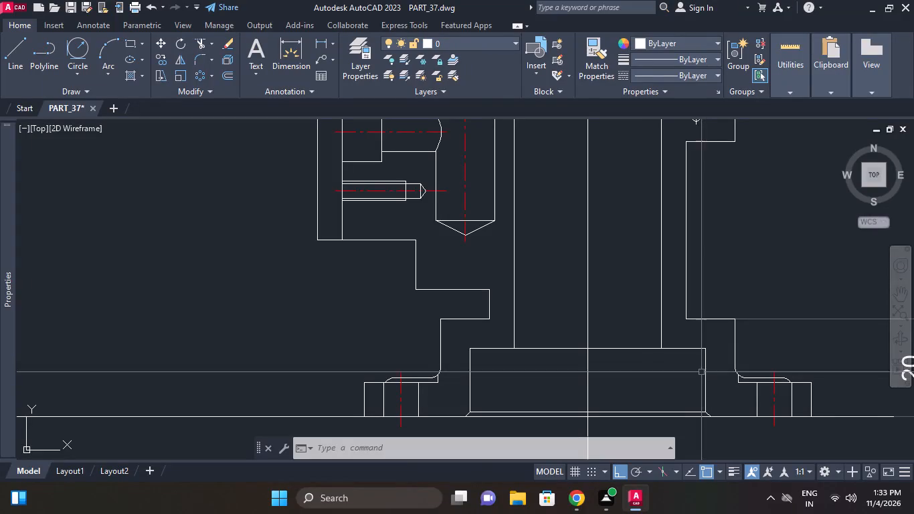
Fillet the left recess above the foot with radius 2 at its lower mouth corner and both inner end corners.
text(f r 2)
key(space)
scroll(462, 347, up, 1)
click(424, 313)
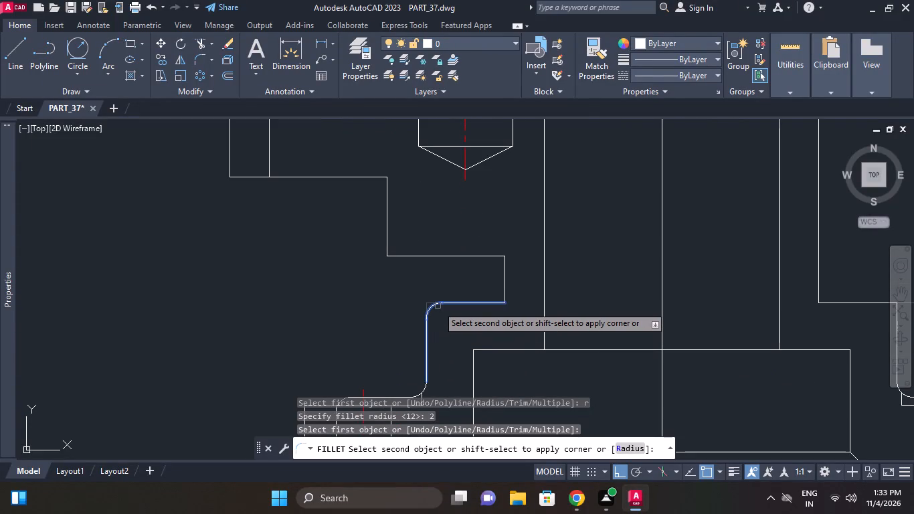
click(438, 306)
right_click(462, 271)
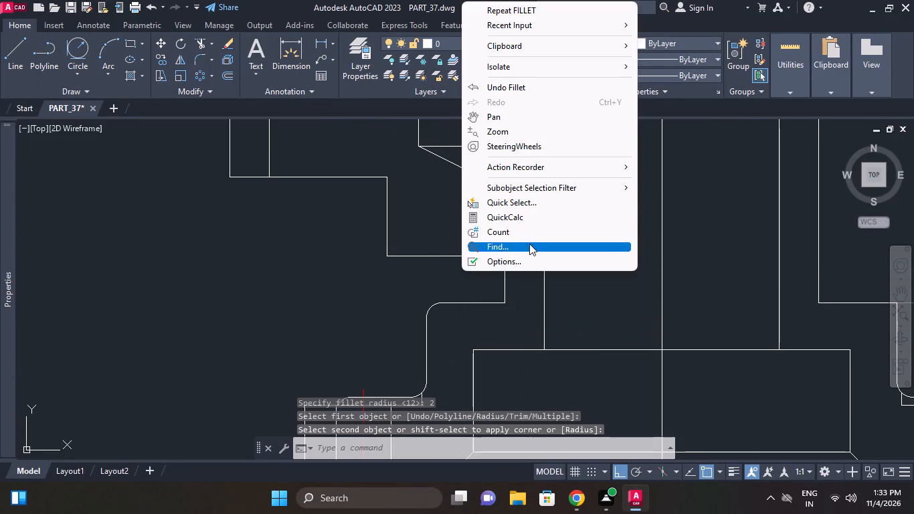
click(526, 13)
click(489, 298)
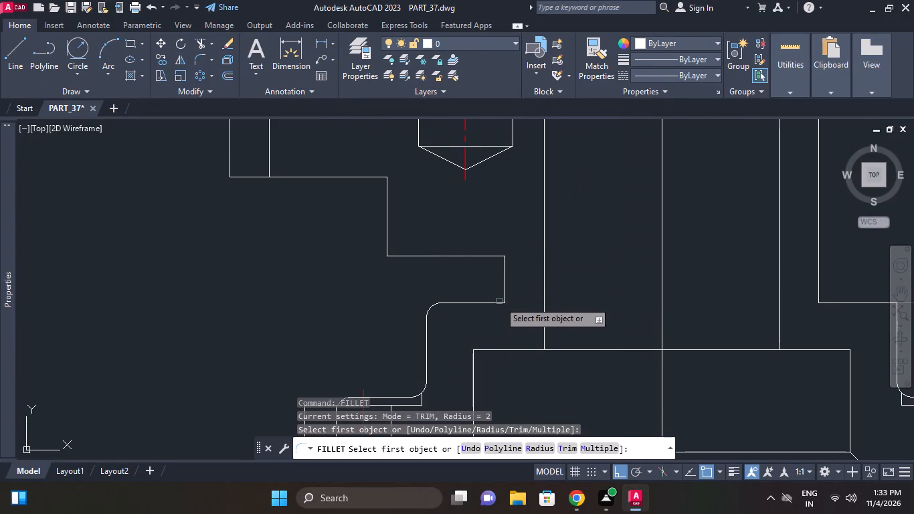
click(499, 301)
click(504, 292)
right_click(532, 258)
click(596, 225)
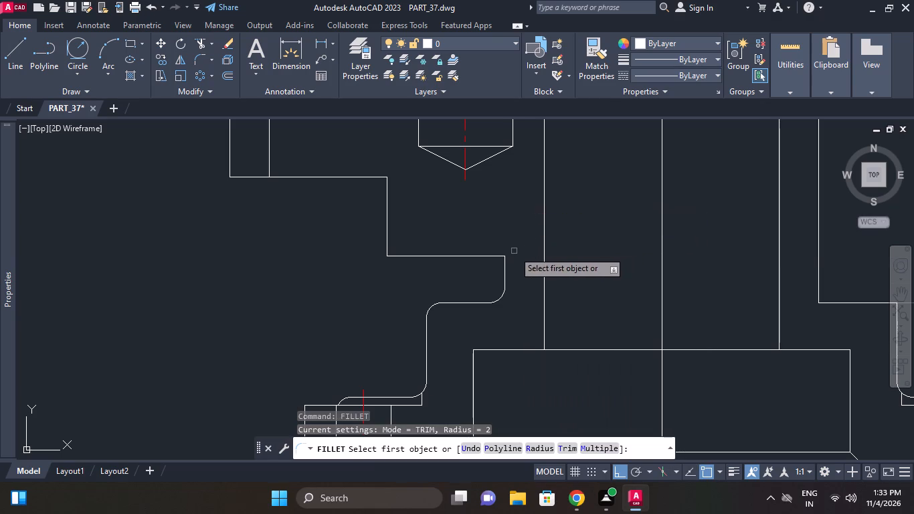
click(494, 258)
click(505, 264)
Fillet both corners of the vertical step between the left recess and the flange's underside with radius 2.
right_click(498, 228)
click(537, 221)
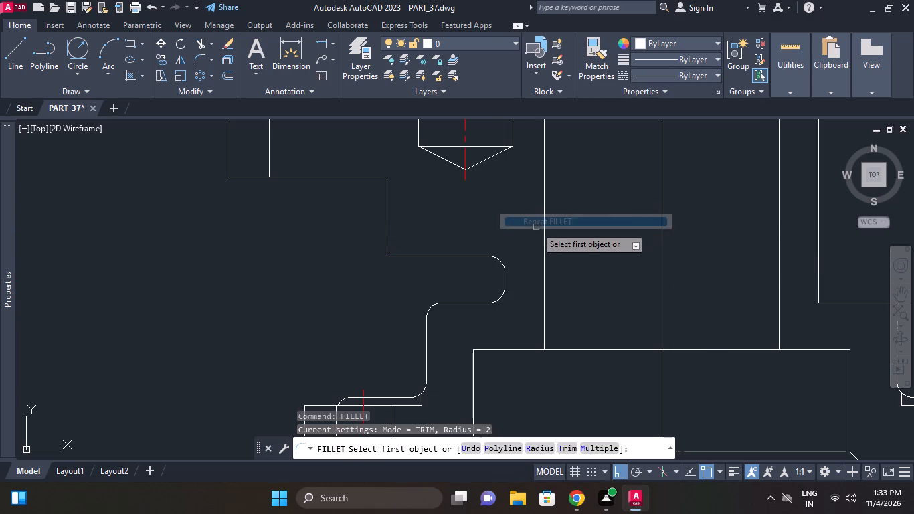
scroll(490, 223, up, 1)
middle_drag(507, 260, 611, 298)
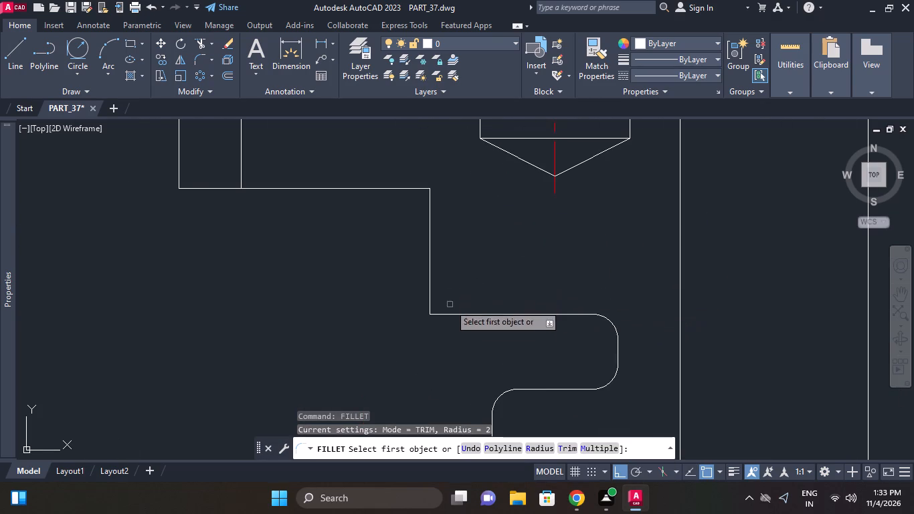
drag(450, 308, 445, 317)
click(442, 316)
click(430, 302)
middle_drag(538, 280, 583, 317)
middle_drag(574, 303, 585, 327)
right_click(579, 303)
click(612, 39)
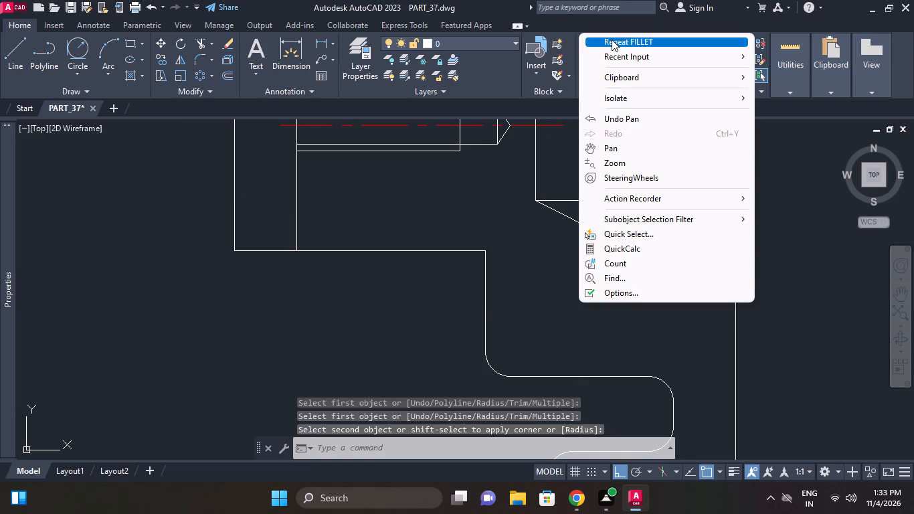
click(478, 252)
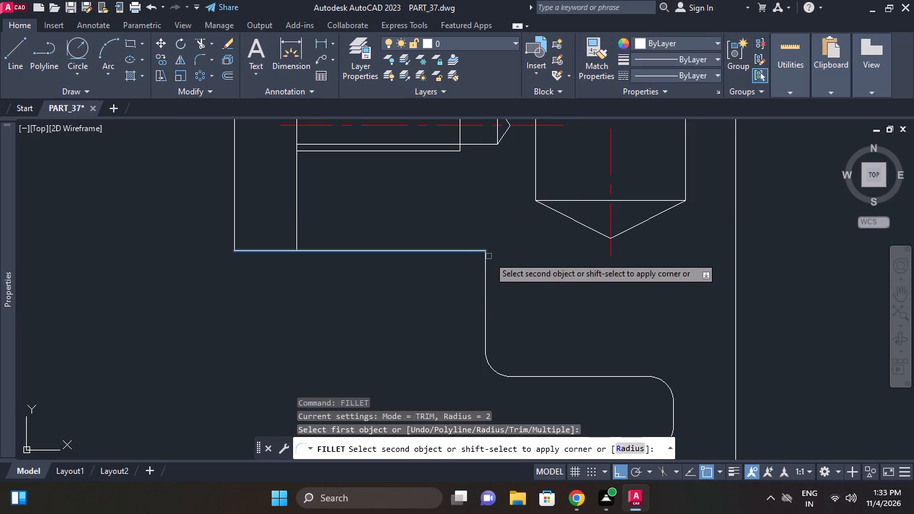
click(486, 264)
Fillet the bottom outer corner of the left flange with radius 2.
middle_drag(406, 211, 502, 245)
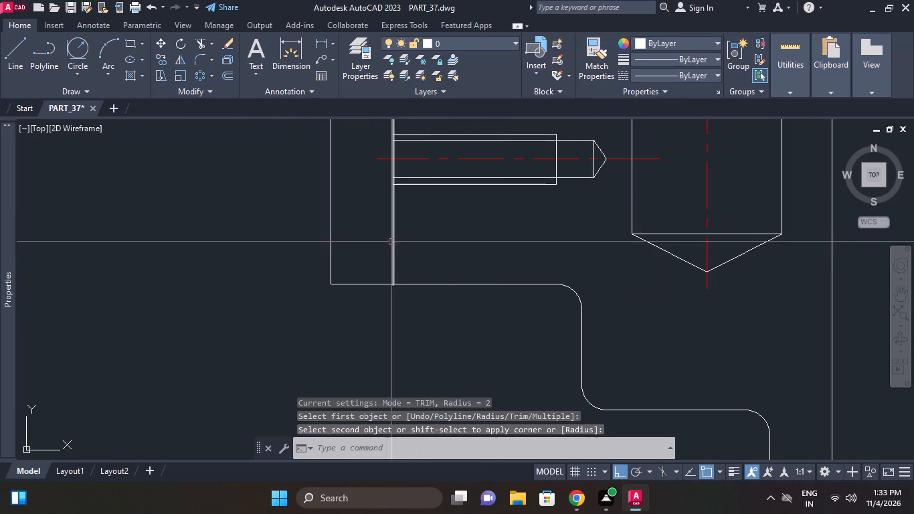
right_click(379, 240)
click(412, 226)
click(346, 287)
click(329, 269)
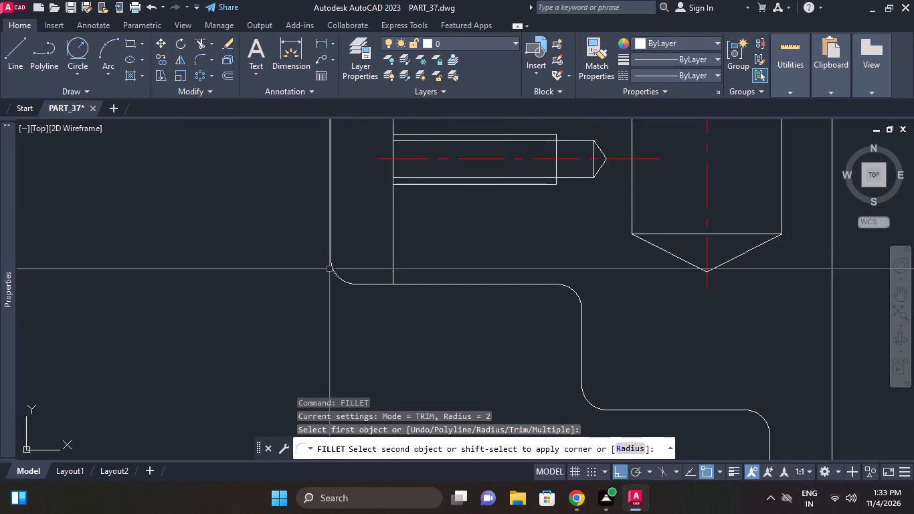
Fillet the lower outer corner and adjoining inner corner of the lip at the body's upper right with radius 2.
scroll(430, 244, down, 1)
middle_drag(430, 248, 424, 301)
middle_drag(385, 232, 390, 321)
middle_drag(395, 262, 385, 298)
middle_drag(371, 258, 336, 248)
middle_drag(535, 278, 450, 274)
middle_drag(591, 330, 497, 359)
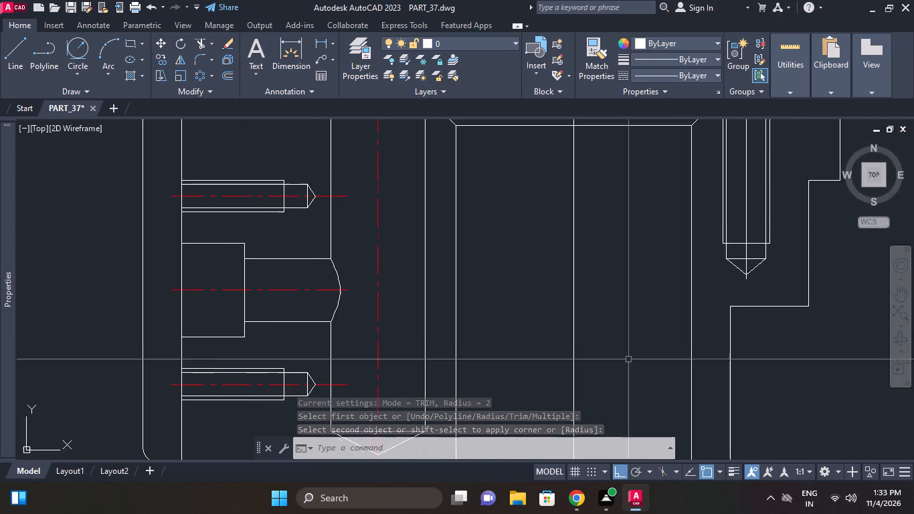
middle_drag(666, 377, 652, 394)
scroll(652, 392, down, 2)
middle_drag(650, 376, 598, 248)
middle_drag(581, 299, 526, 260)
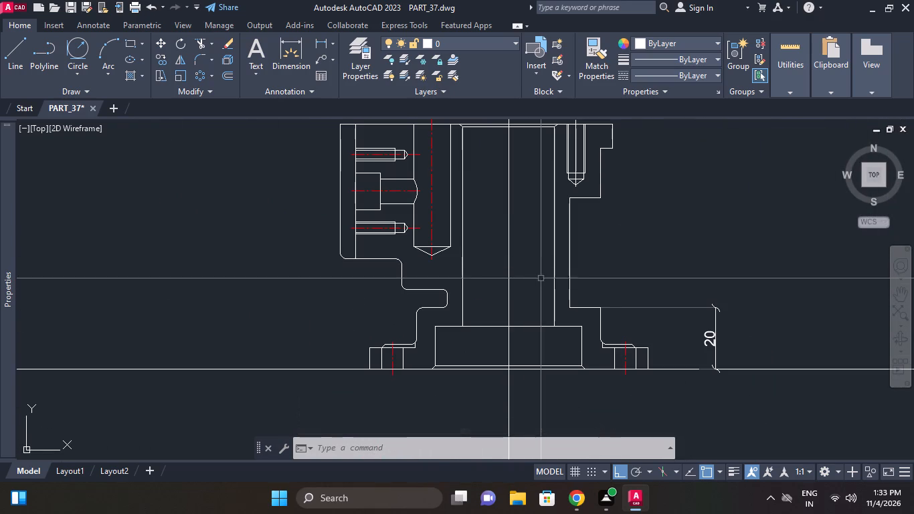
middle_drag(654, 210, 572, 276)
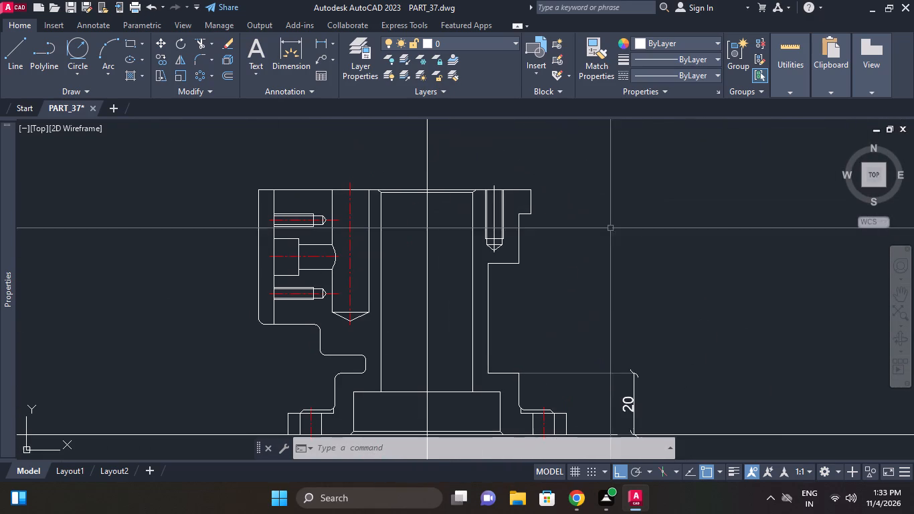
right_click(610, 228)
click(650, 226)
scroll(549, 206, up, 1)
double_click(523, 207)
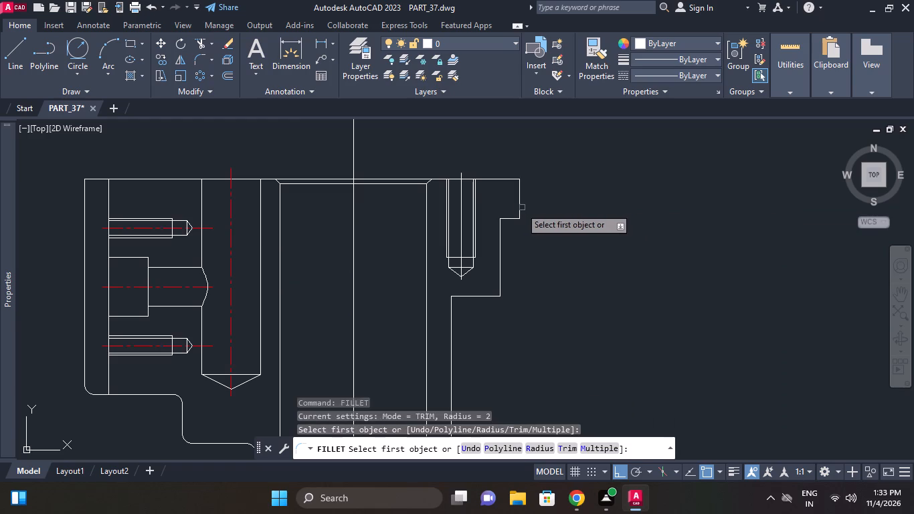
click(513, 217)
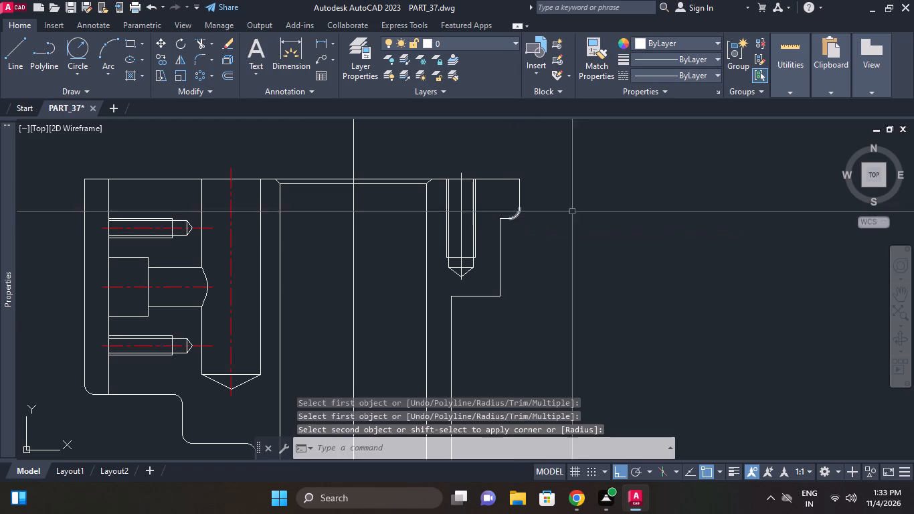
right_click(557, 213)
click(598, 216)
scroll(525, 226, up, 1)
click(484, 226)
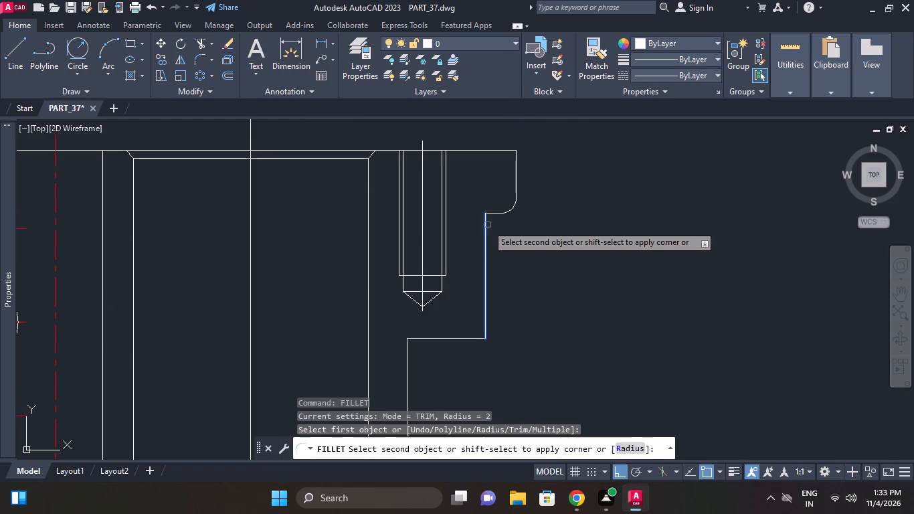
click(489, 214)
Fillet both corners of the horizontal ledge below the threaded hole on the body's right side with radius 2.
middle_drag(577, 226, 577, 199)
right_click(573, 195)
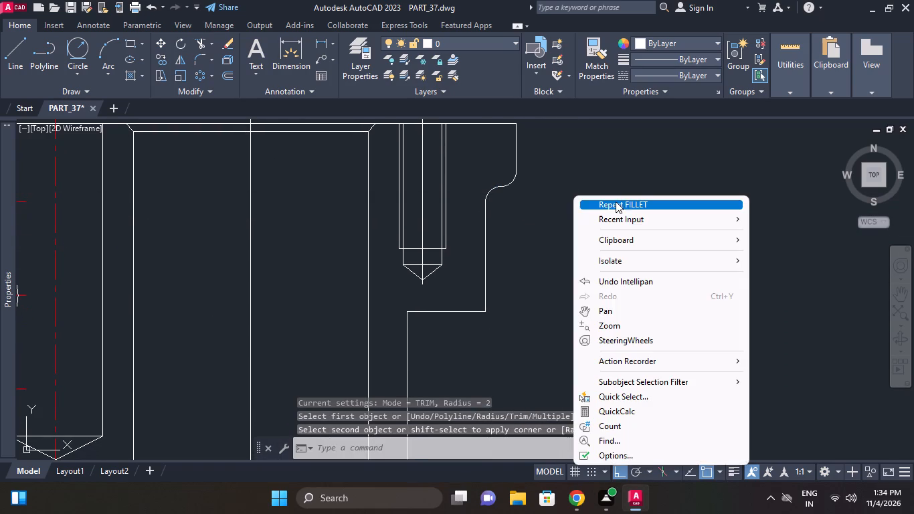
click(620, 206)
middle_drag(535, 240, 547, 199)
click(499, 231)
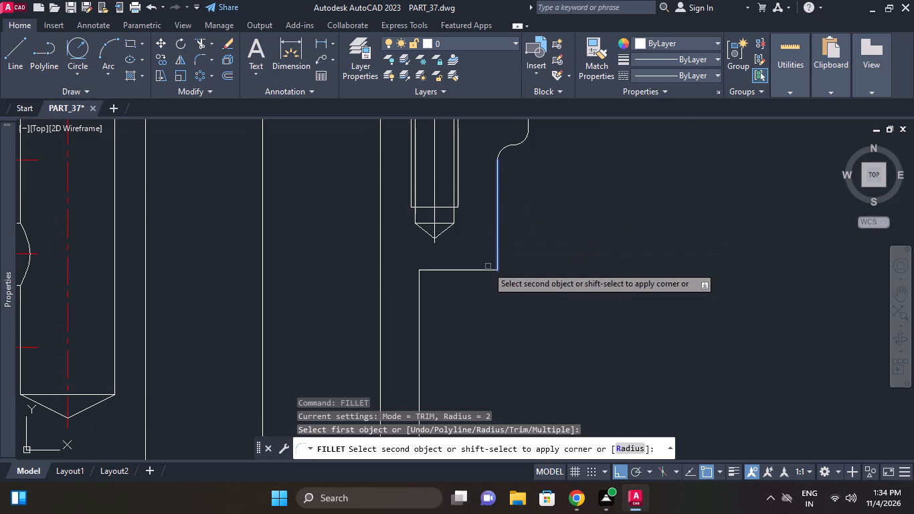
click(485, 268)
right_click(549, 230)
click(575, 225)
click(434, 275)
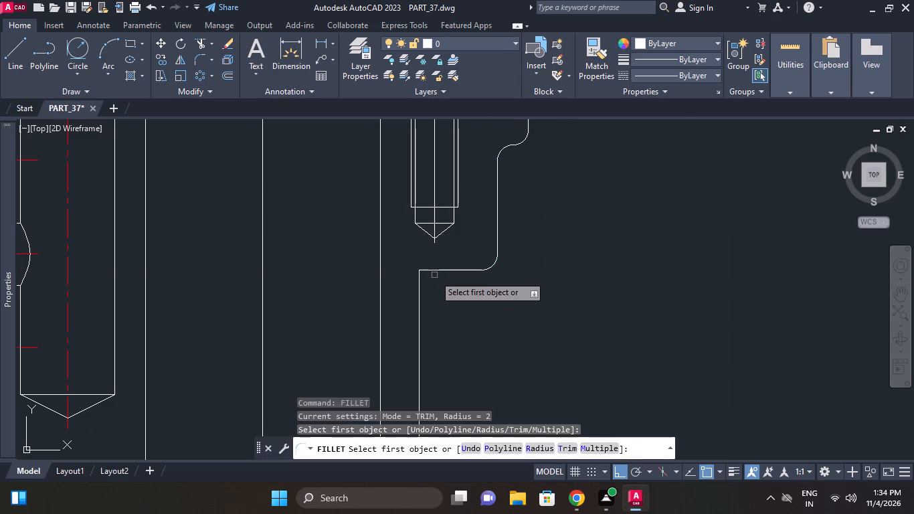
click(428, 272)
click(417, 277)
Fillet both corners of the horizontal ledge above the right foot with radius 2.
middle_drag(465, 302, 531, 153)
middle_drag(505, 220, 533, 126)
middle_drag(530, 194, 540, 157)
right_click(556, 204)
click(584, 204)
click(521, 256)
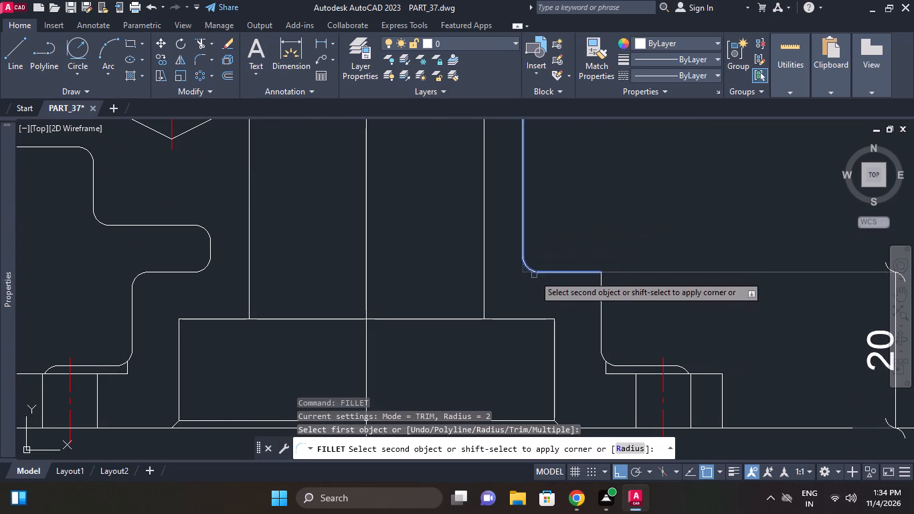
click(534, 275)
click(549, 274)
right_click(561, 244)
click(606, 224)
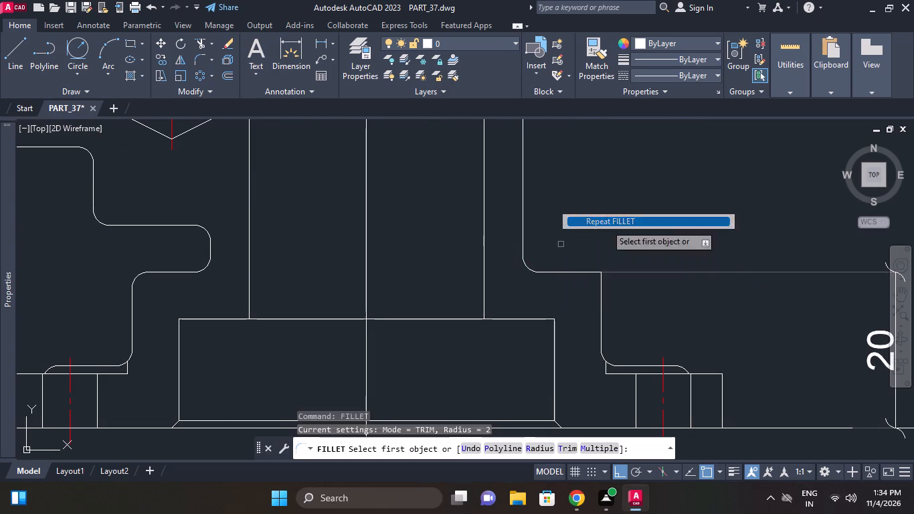
click(593, 275)
click(591, 276)
click(597, 274)
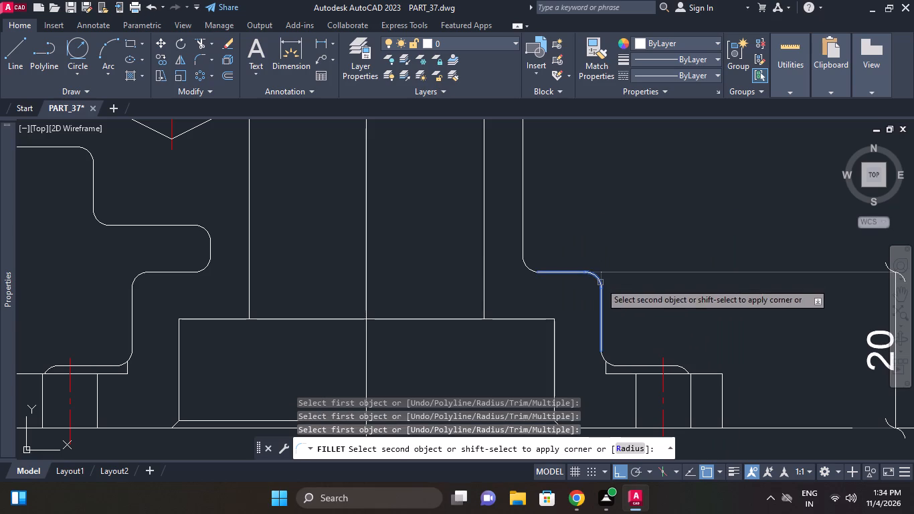
click(600, 282)
Examine the outline of the whole section view, including the filleted corners on both sides.
middle_drag(629, 272, 629, 222)
scroll(631, 219, down, 1)
middle_drag(646, 235, 656, 285)
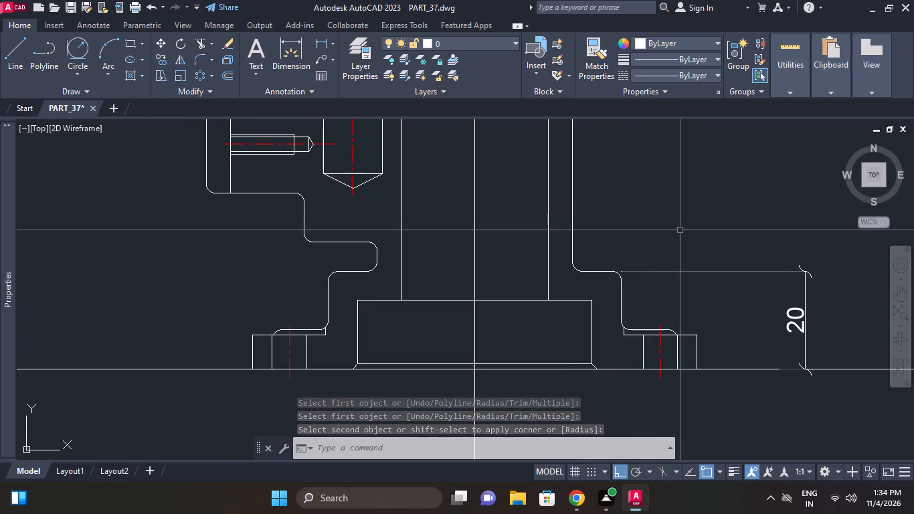
scroll(680, 230, down, 1)
middle_drag(680, 230, 682, 244)
scroll(717, 213, down, 1)
middle_drag(717, 213, 717, 262)
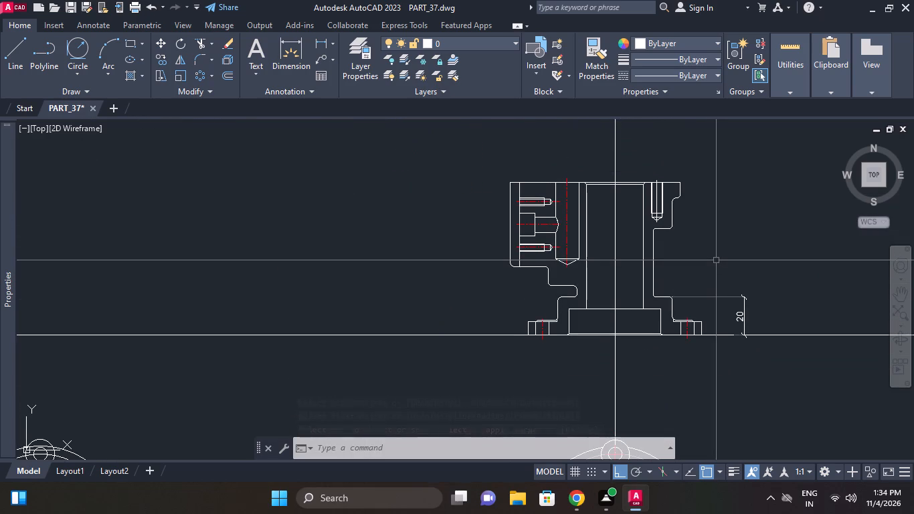
middle_drag(709, 292, 687, 291)
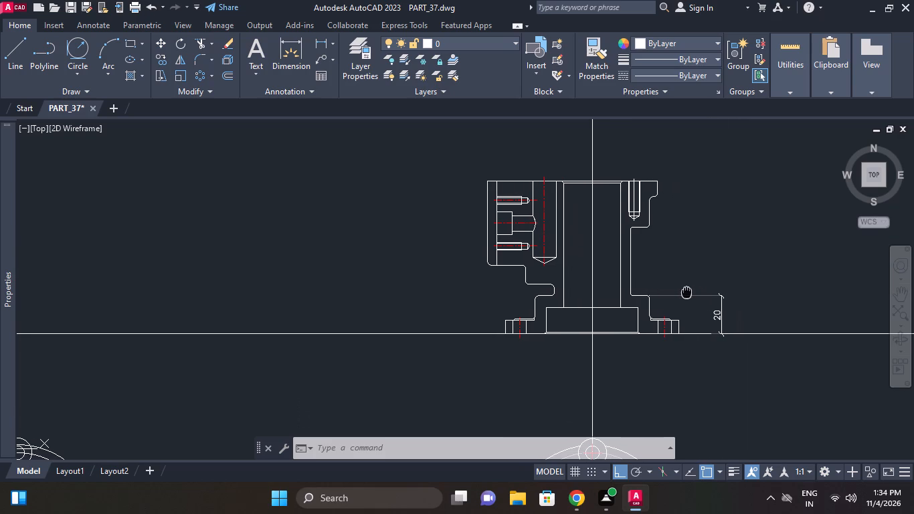
middle_drag(687, 291, 689, 292)
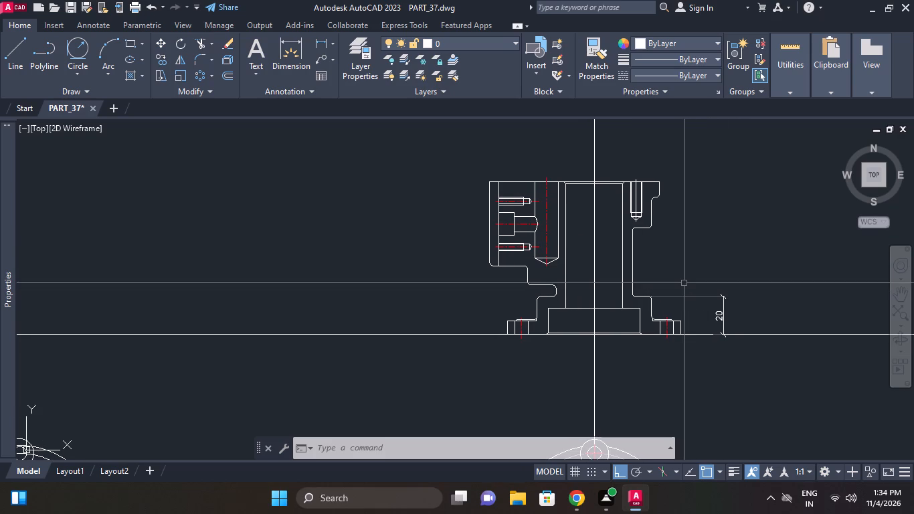
middle_drag(684, 283, 681, 274)
middle_click(648, 223)
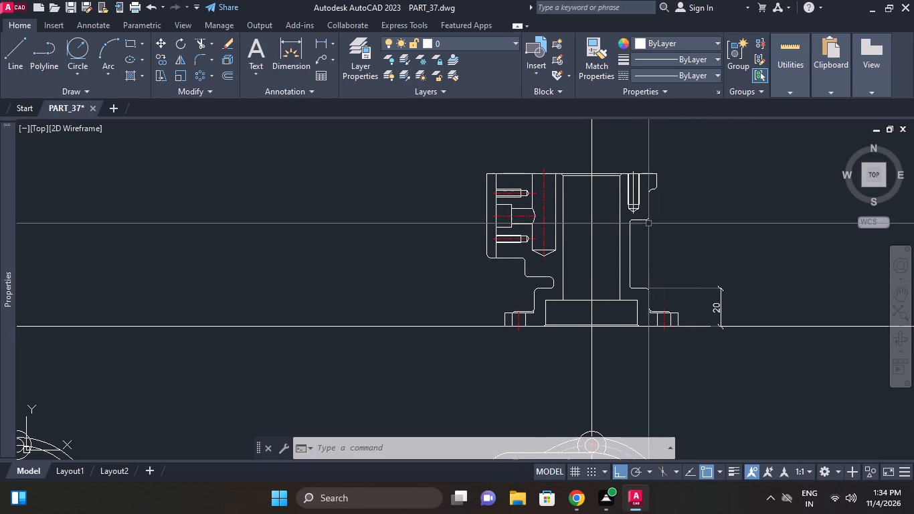
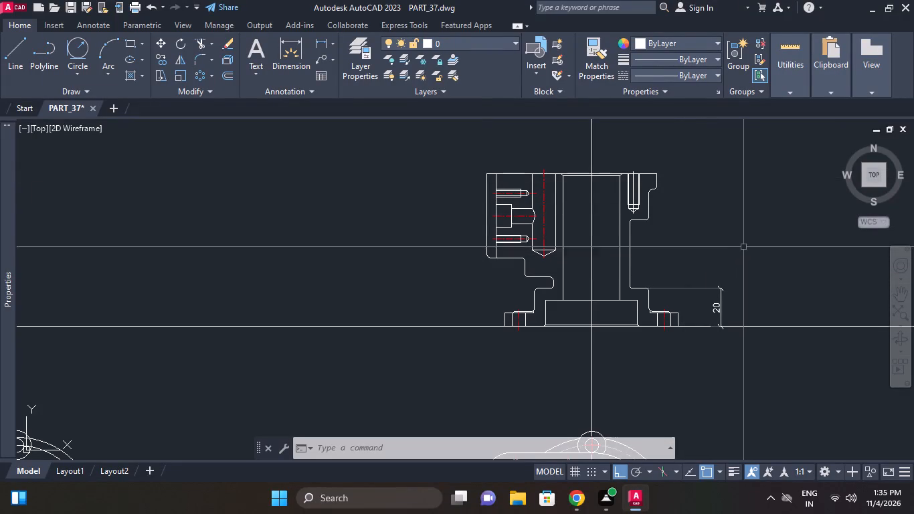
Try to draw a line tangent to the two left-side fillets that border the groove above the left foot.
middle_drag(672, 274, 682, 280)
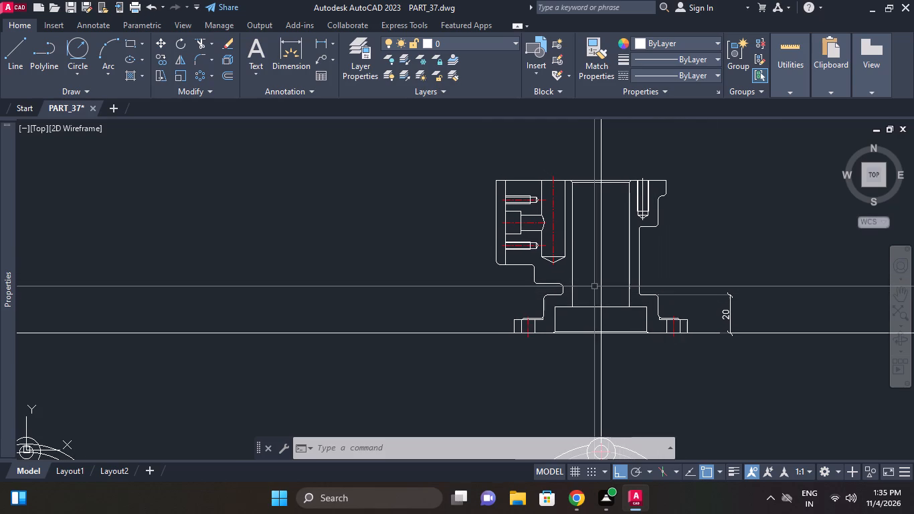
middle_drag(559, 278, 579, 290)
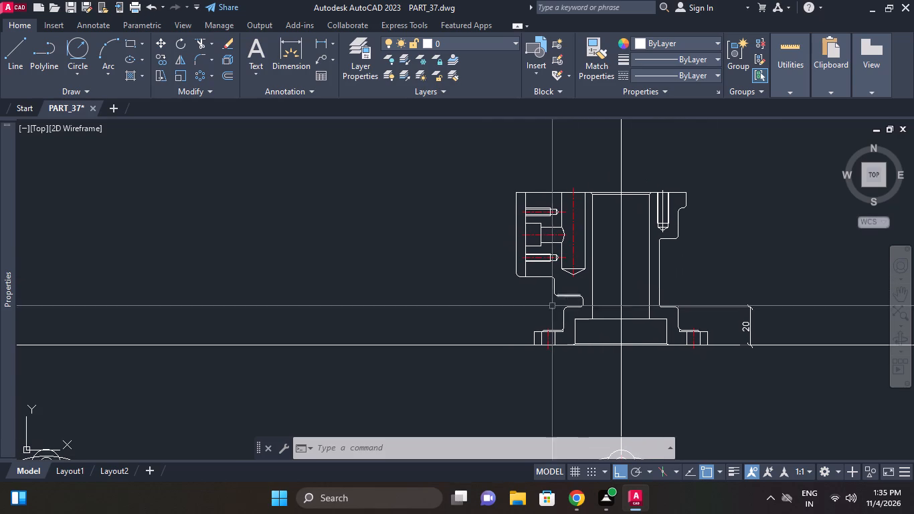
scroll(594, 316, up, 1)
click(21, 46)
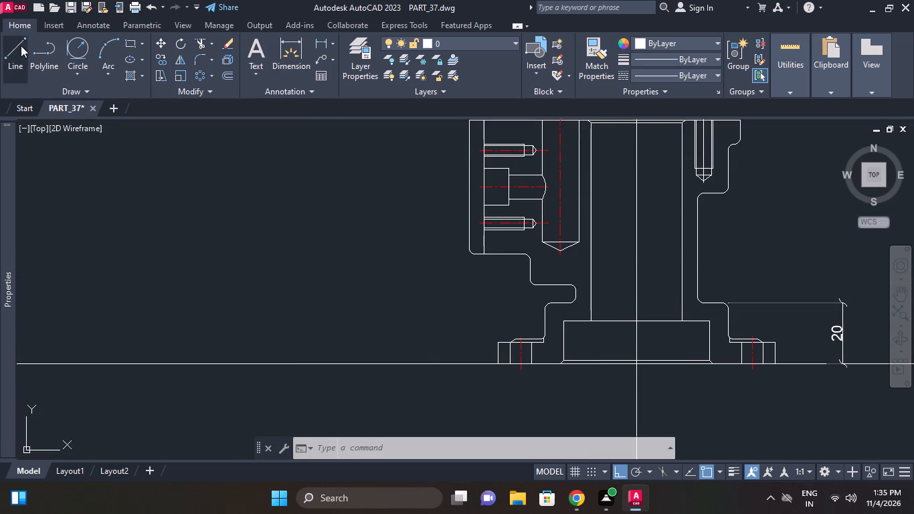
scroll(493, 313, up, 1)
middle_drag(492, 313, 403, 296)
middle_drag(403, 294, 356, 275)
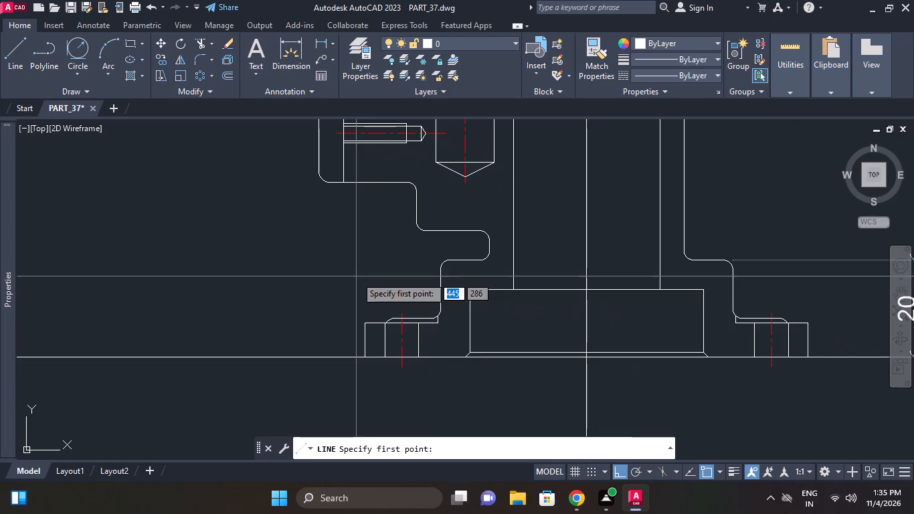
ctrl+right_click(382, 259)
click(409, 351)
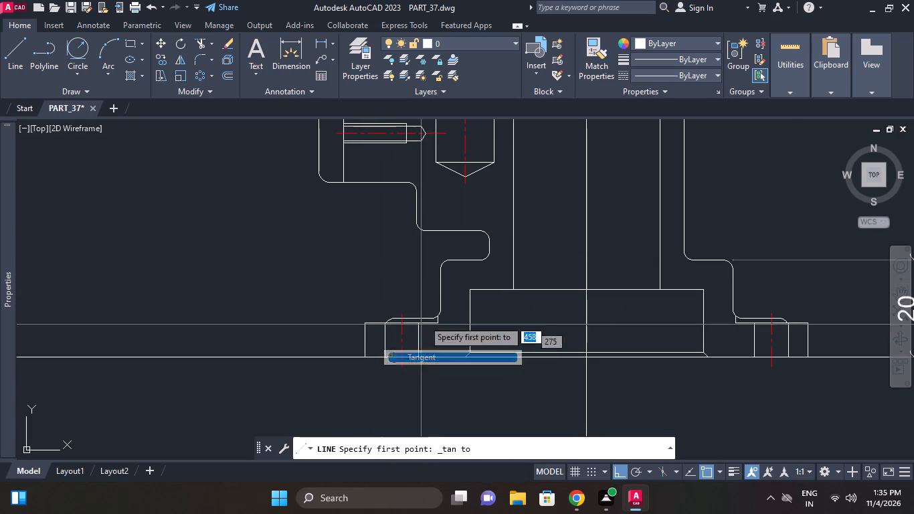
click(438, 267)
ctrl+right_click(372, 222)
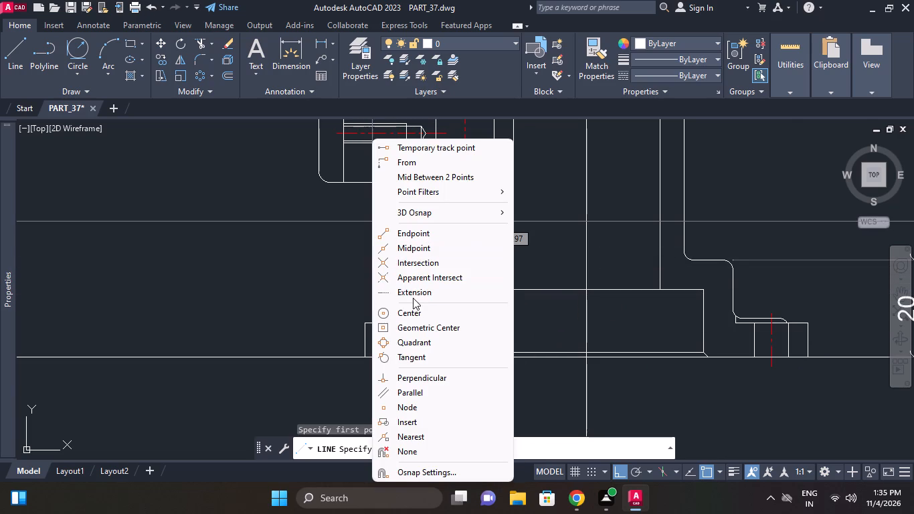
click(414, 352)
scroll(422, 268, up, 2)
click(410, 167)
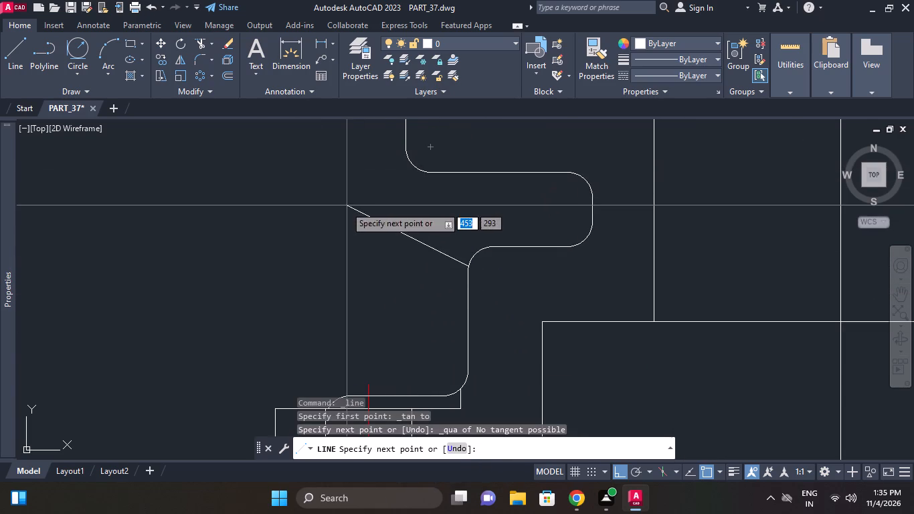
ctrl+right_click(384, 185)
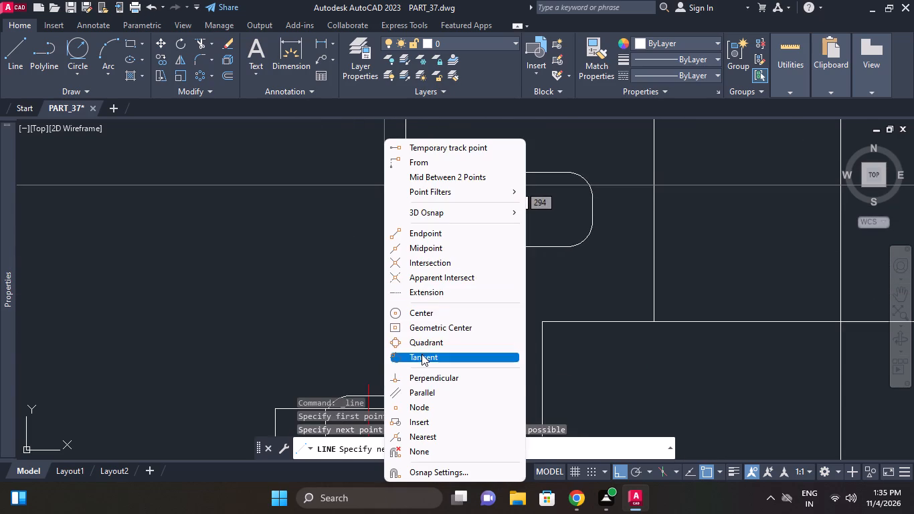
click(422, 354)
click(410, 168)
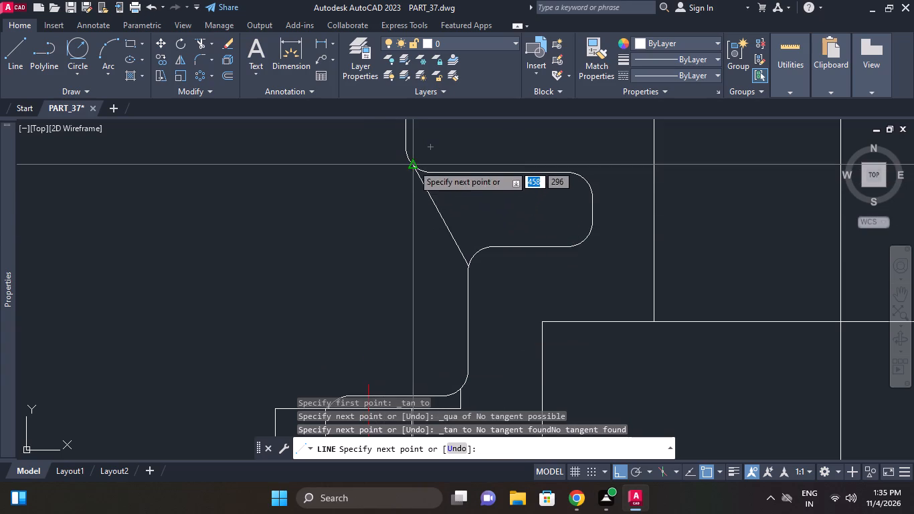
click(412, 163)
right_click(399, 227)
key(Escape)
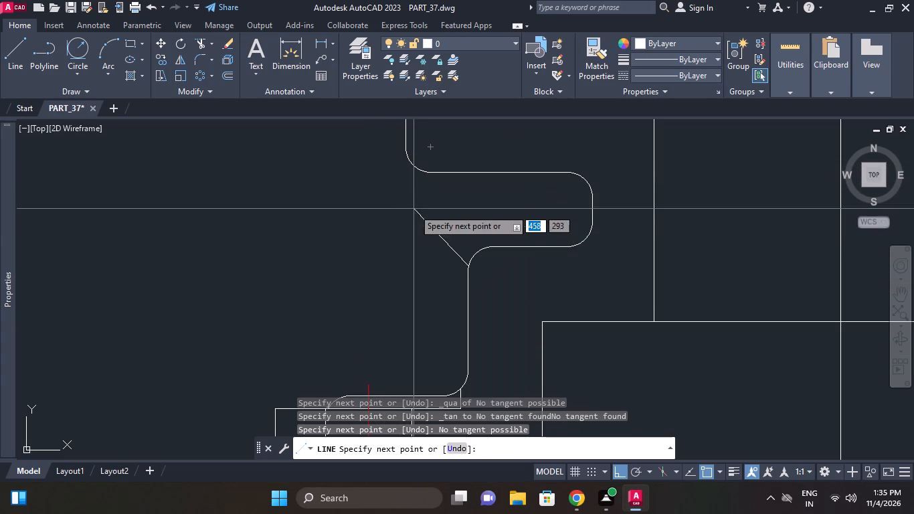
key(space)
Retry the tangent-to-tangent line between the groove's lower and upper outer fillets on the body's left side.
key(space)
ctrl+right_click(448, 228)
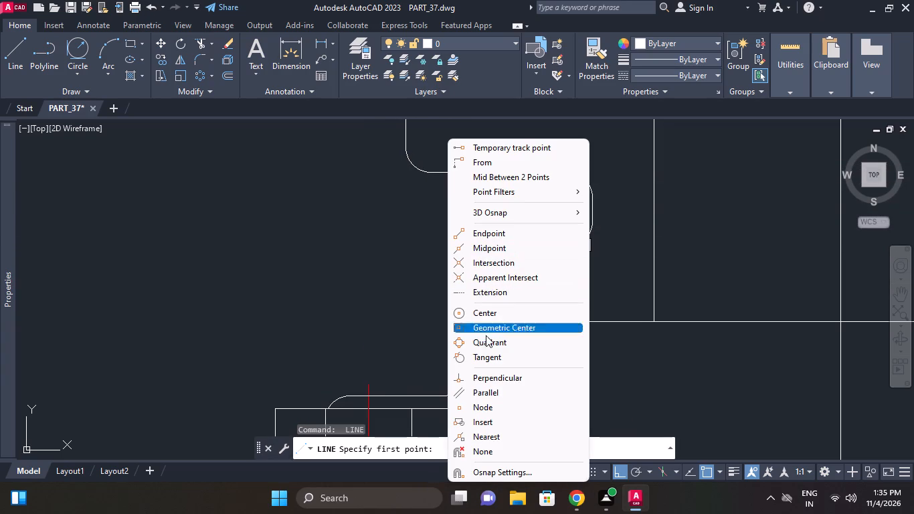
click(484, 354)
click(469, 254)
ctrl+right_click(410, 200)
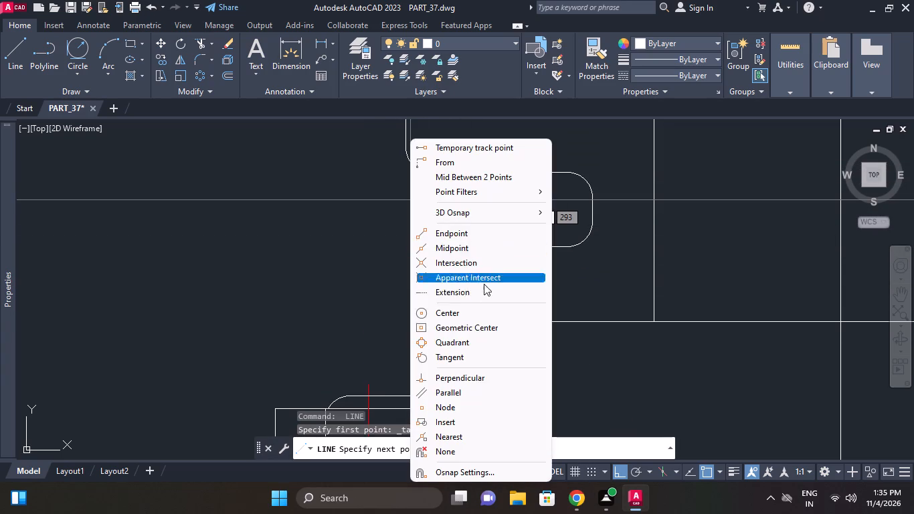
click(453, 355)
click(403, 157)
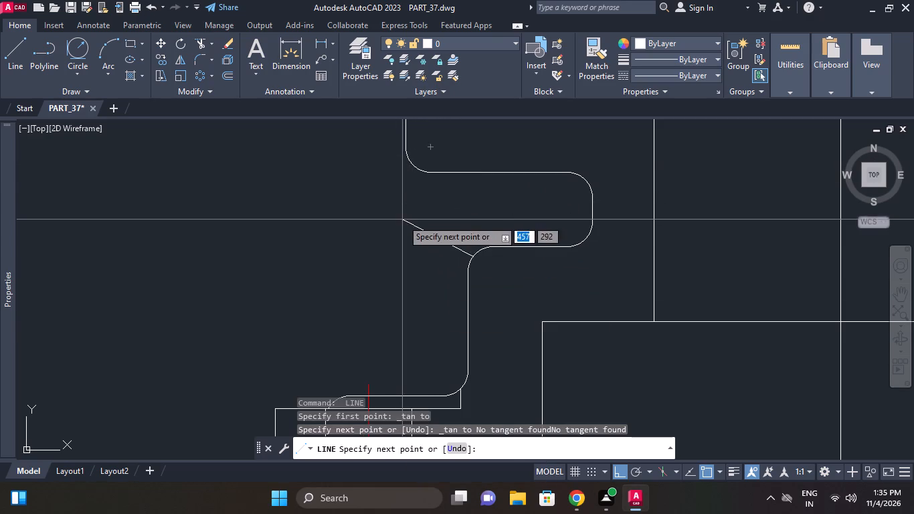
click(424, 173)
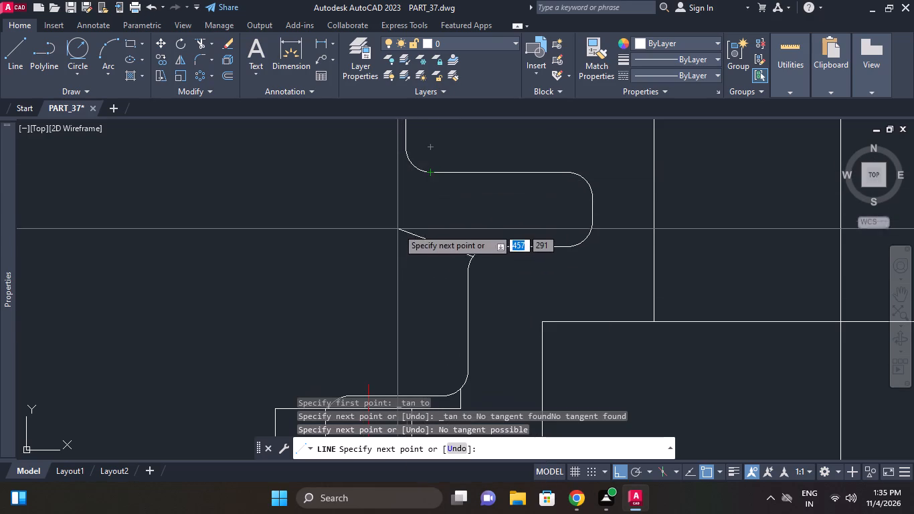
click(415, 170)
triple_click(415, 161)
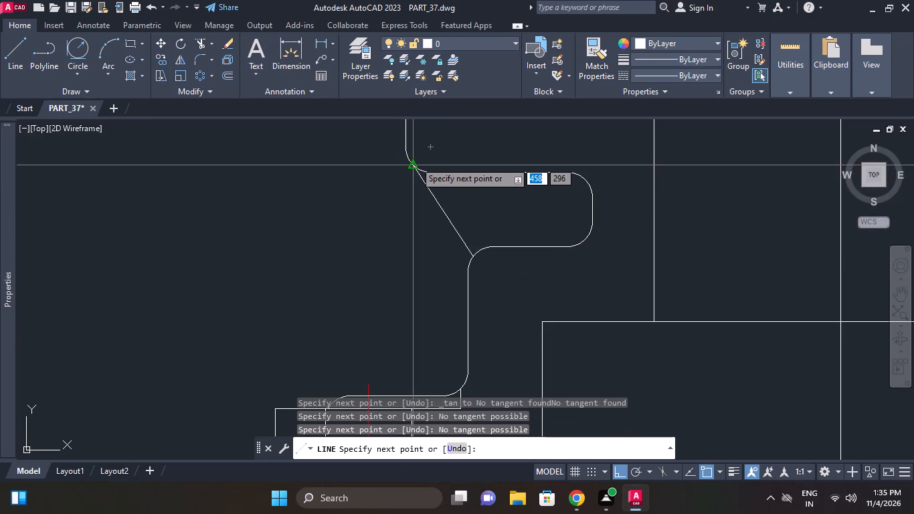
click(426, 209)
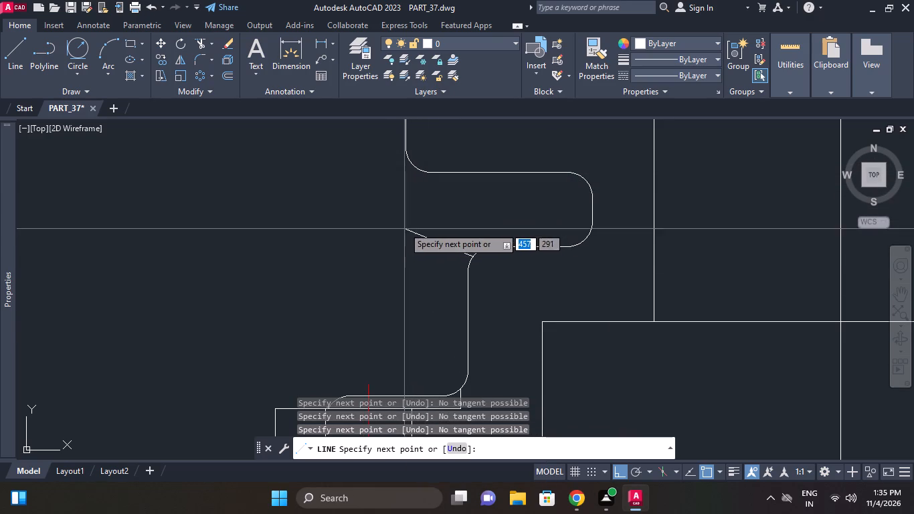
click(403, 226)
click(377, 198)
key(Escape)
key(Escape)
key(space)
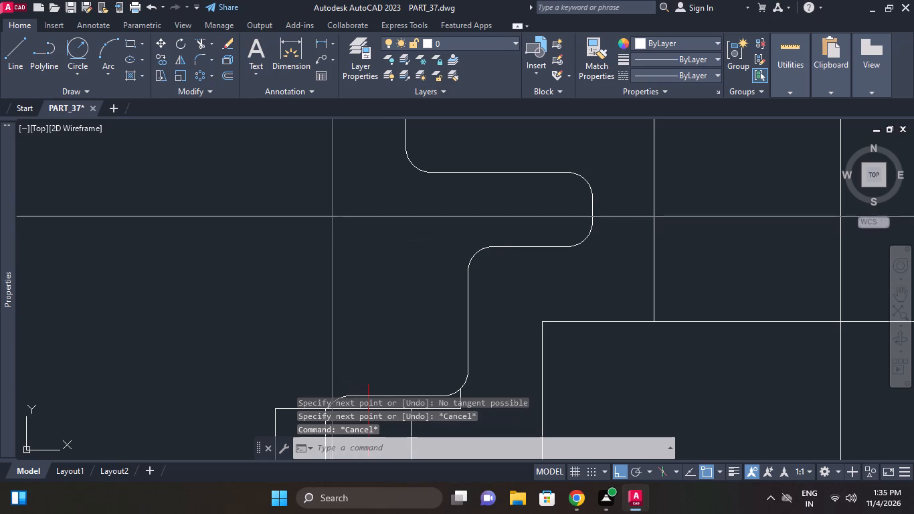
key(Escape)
Draw a sloped line closing the left-side groove, from the lower fillet's end to the fillet arc above it.
key(l)
key(space)
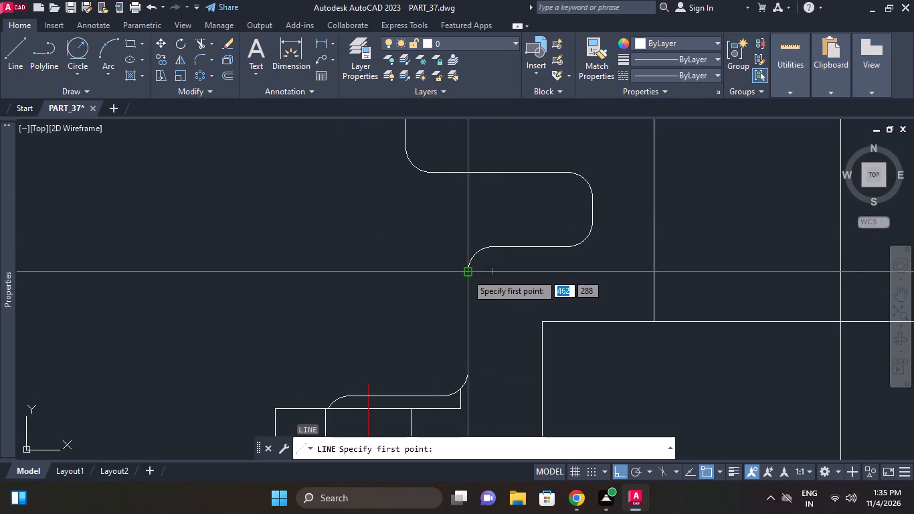
click(466, 274)
click(407, 157)
right_click(414, 205)
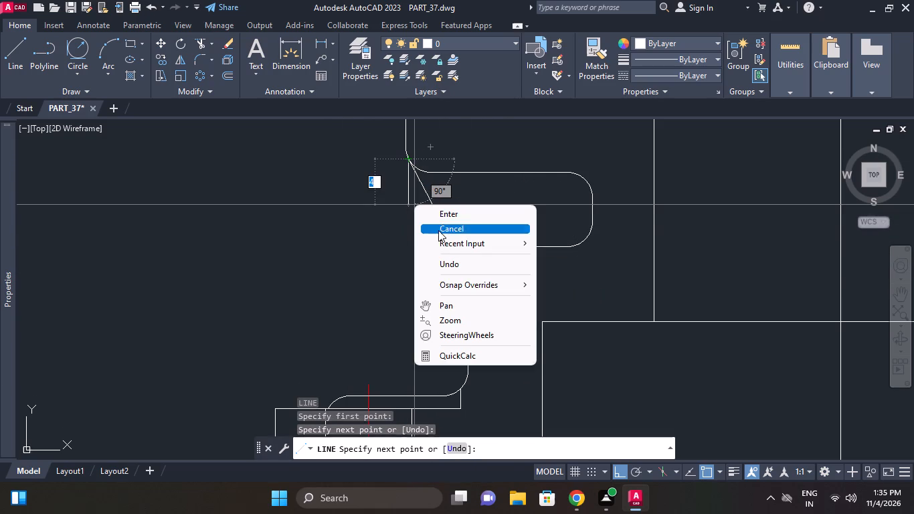
click(452, 230)
Match the centre line of the threaded hole at the body's upper right to the pointed hole's red CENTER line.
scroll(484, 264, down, 2)
middle_drag(484, 264, 422, 298)
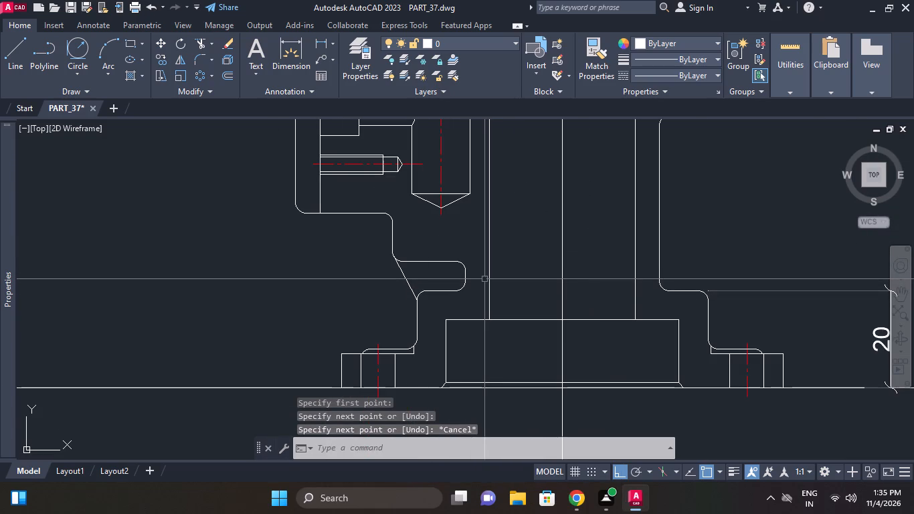
middle_drag(483, 278, 464, 286)
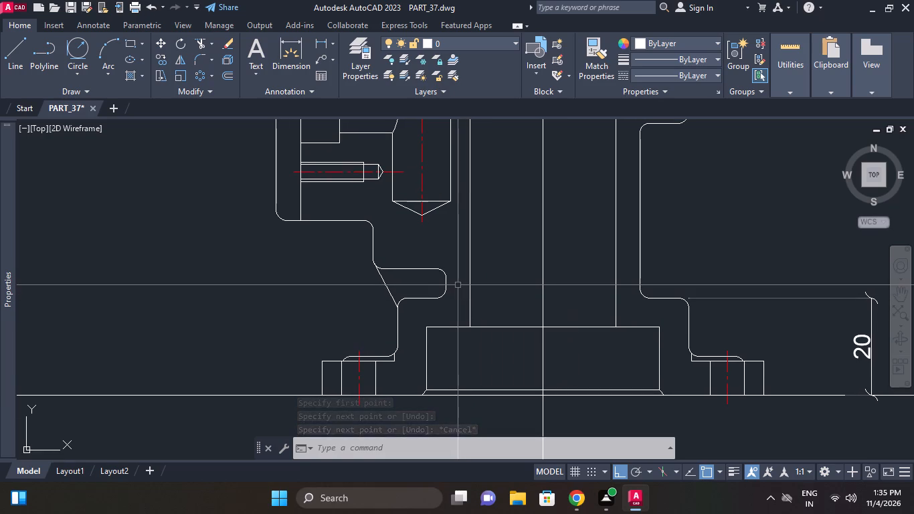
middle_click(461, 315)
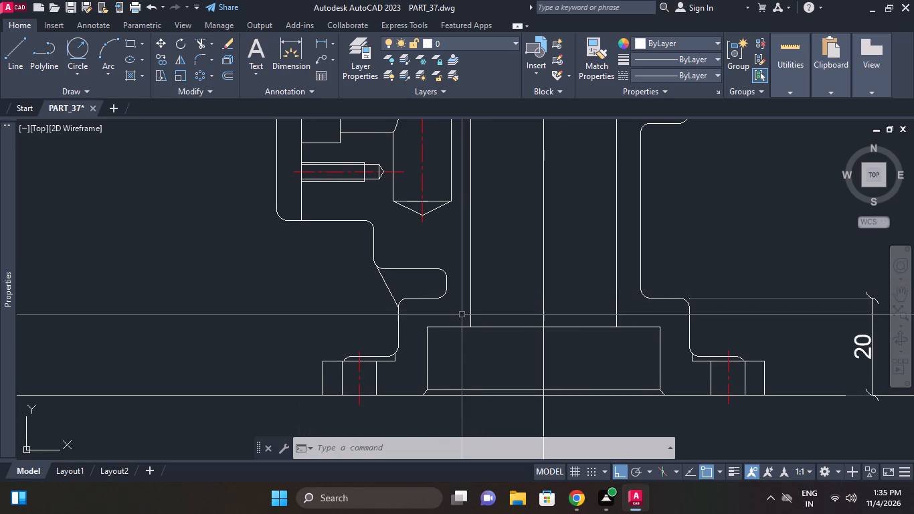
scroll(620, 322, down, 1)
middle_drag(660, 227, 660, 262)
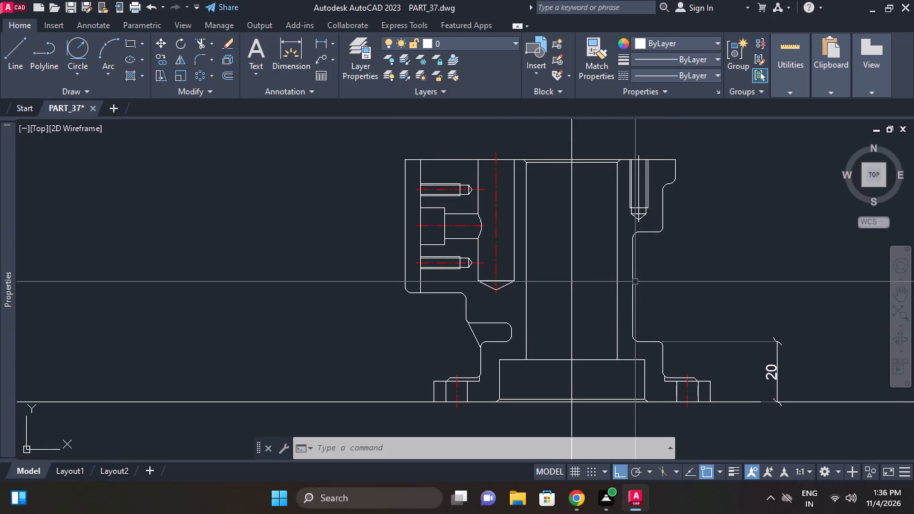
middle_click(634, 290)
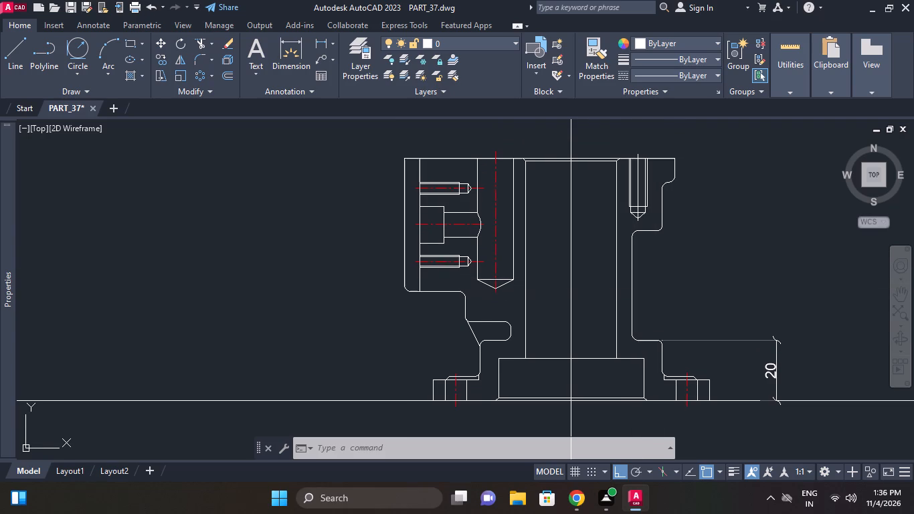
click(499, 174)
click(490, 180)
click(606, 64)
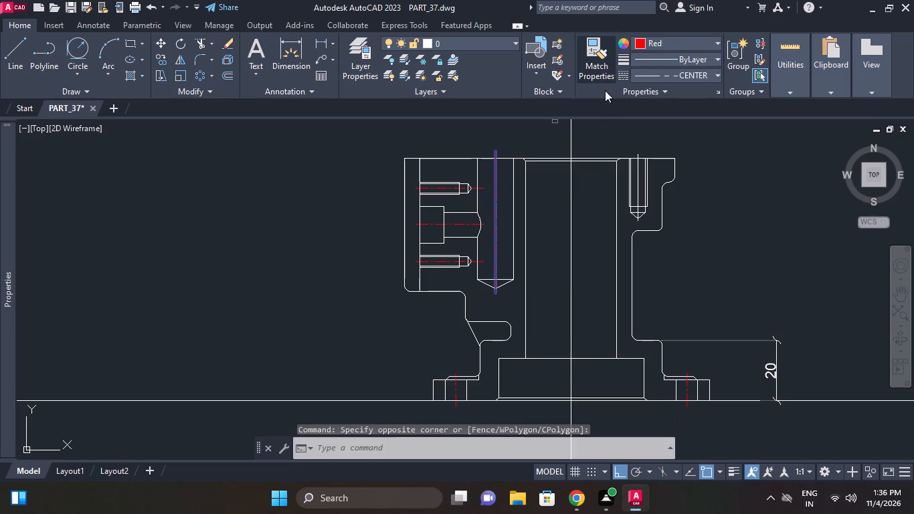
click(638, 174)
right_click(705, 133)
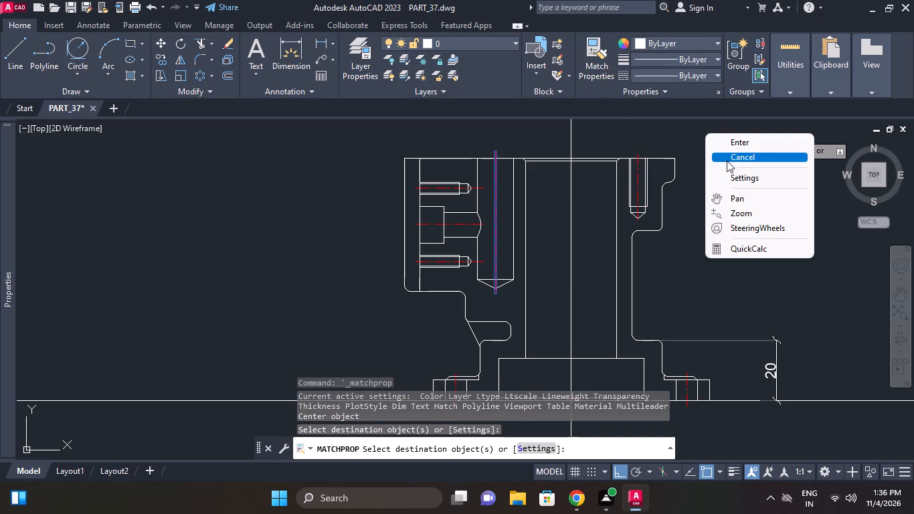
click(727, 161)
Draw a short horizontal line across the vertical axis just above the section view's top edge.
click(19, 51)
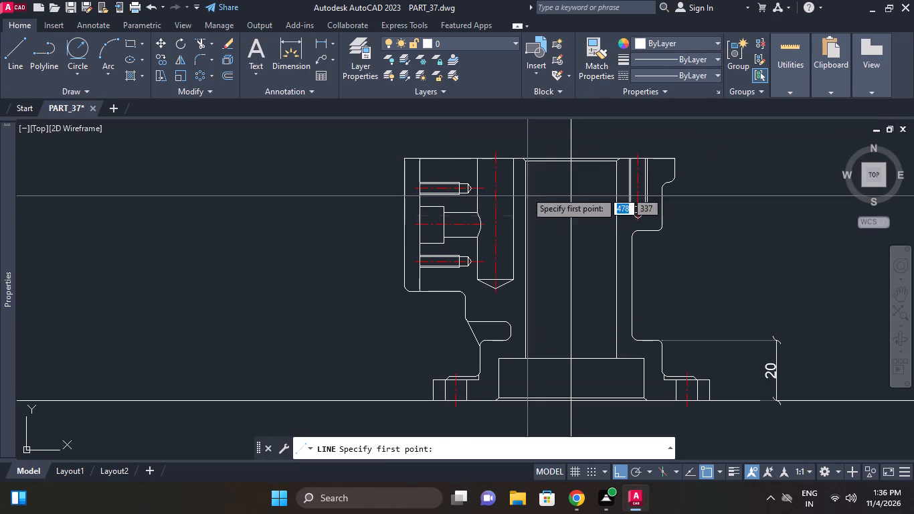
scroll(565, 144, up, 1)
middle_drag(565, 145, 568, 192)
scroll(570, 198, up, 1)
click(568, 204)
click(603, 200)
right_click(603, 169)
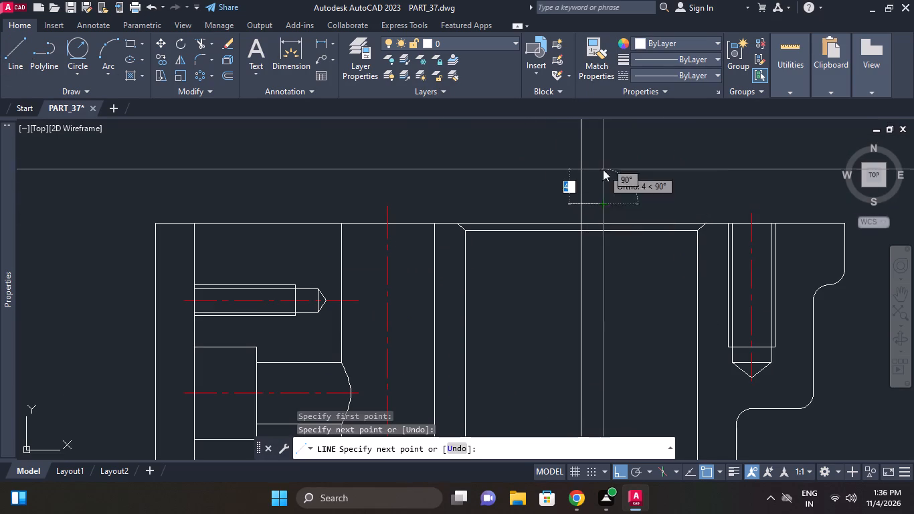
click(638, 180)
Draw a second short horizontal line across the vertical axis just below the section view's base line.
right_click(633, 171)
click(660, 184)
scroll(563, 233, down, 2)
middle_drag(563, 233, 565, 181)
middle_drag(572, 251, 568, 232)
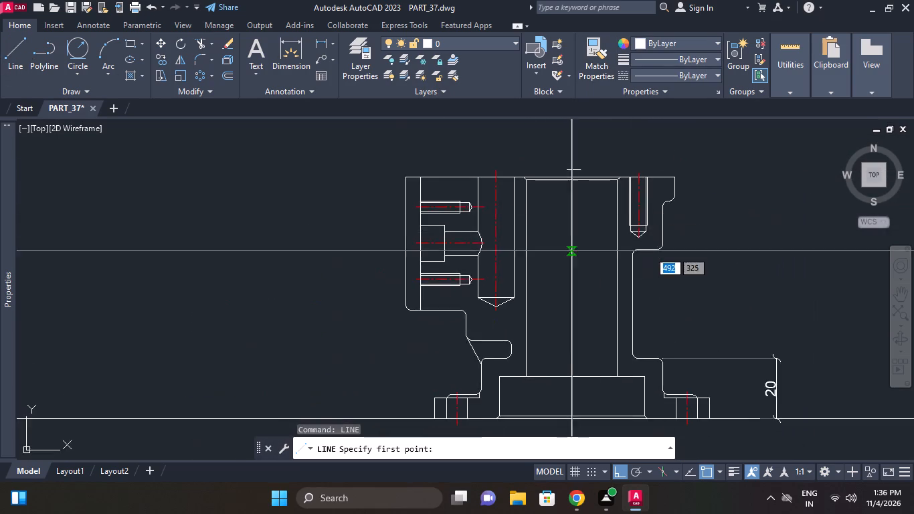
middle_drag(568, 232, 558, 171)
middle_drag(574, 251, 563, 203)
scroll(541, 308, up, 1)
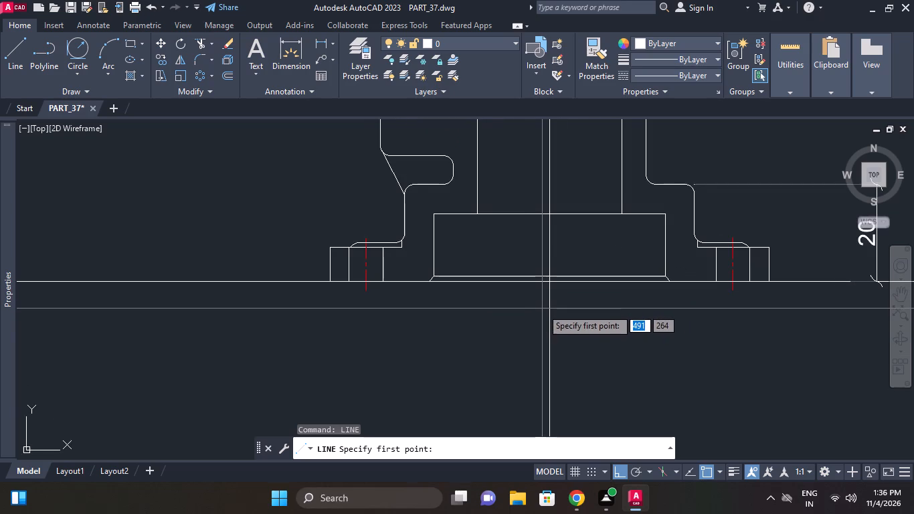
click(539, 303)
click(576, 303)
right_click(583, 292)
click(609, 298)
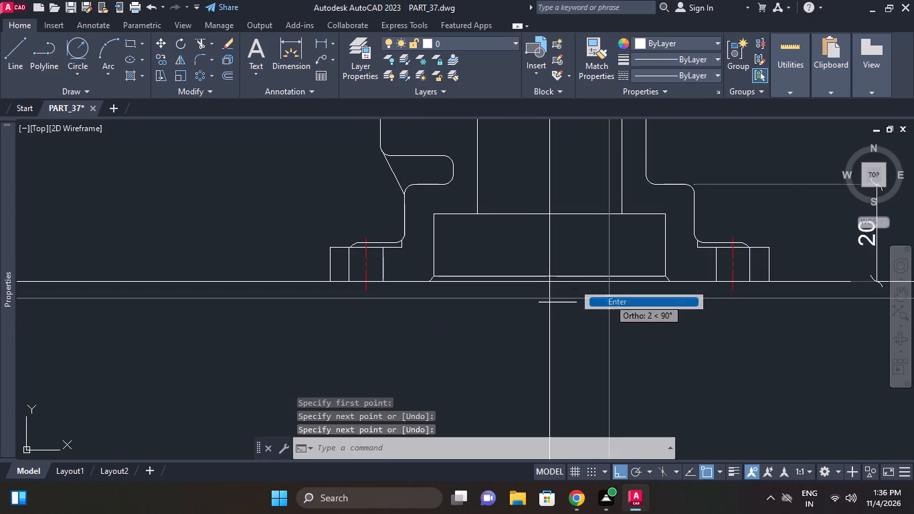
Trim the vertical axis line beyond the two short horizontal lines below and above the section view.
right_click(611, 299)
click(666, 61)
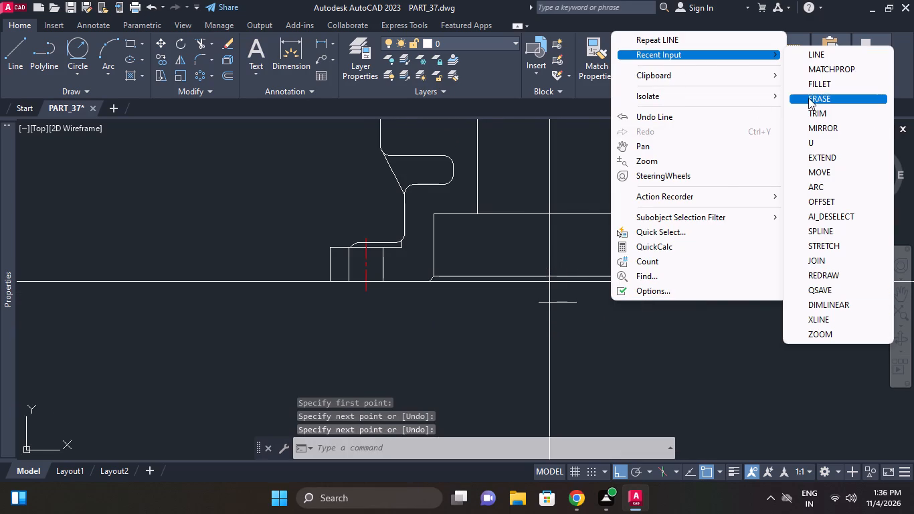
click(818, 116)
right_click(562, 251)
click(577, 252)
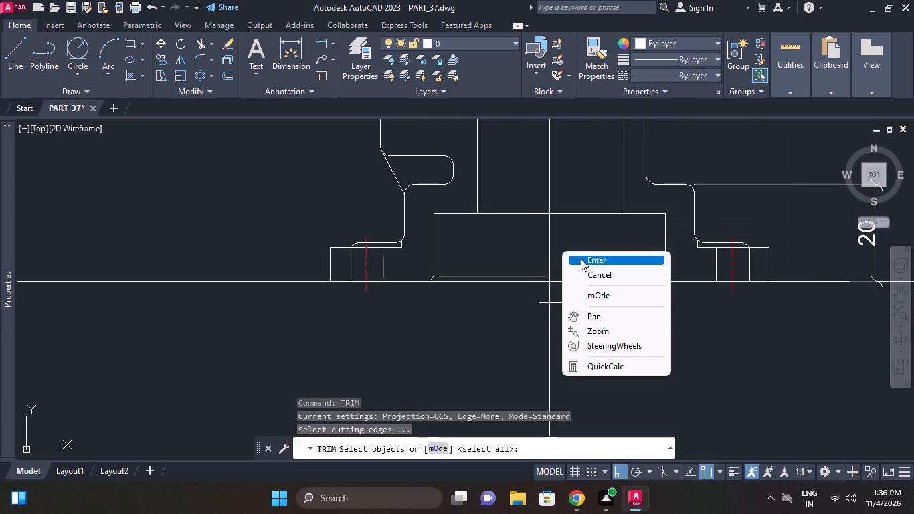
click(581, 259)
click(533, 335)
click(555, 327)
scroll(576, 302, down, 2)
middle_drag(574, 311, 567, 357)
middle_drag(567, 243, 563, 295)
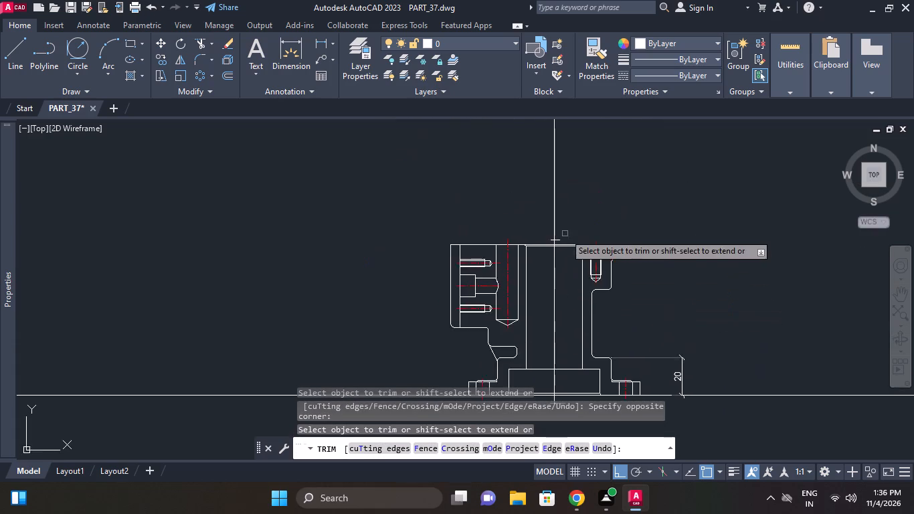
scroll(565, 234, up, 2)
click(553, 191)
click(526, 200)
right_click(558, 216)
click(569, 226)
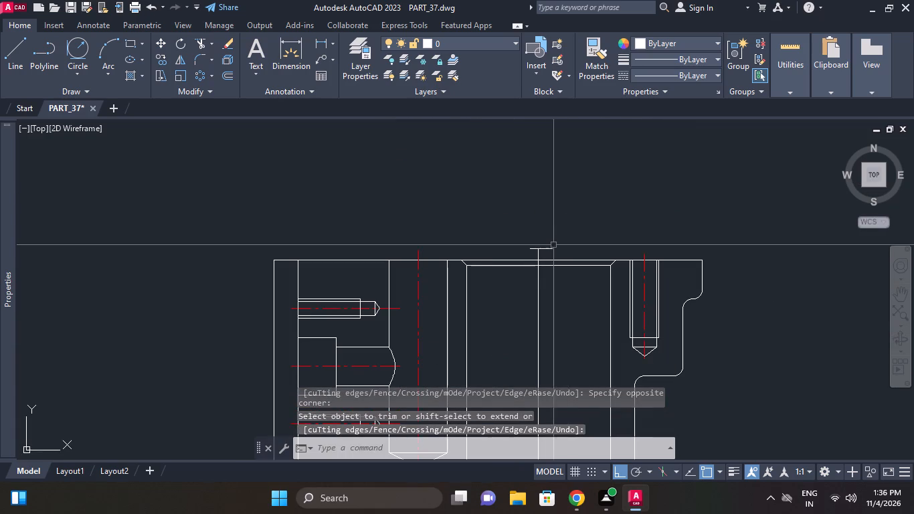
Erase the two short horizontal trimming lines above and below the section view.
click(548, 250)
middle_drag(557, 209, 563, 61)
middle_drag(580, 349, 579, 222)
scroll(572, 399, up, 2)
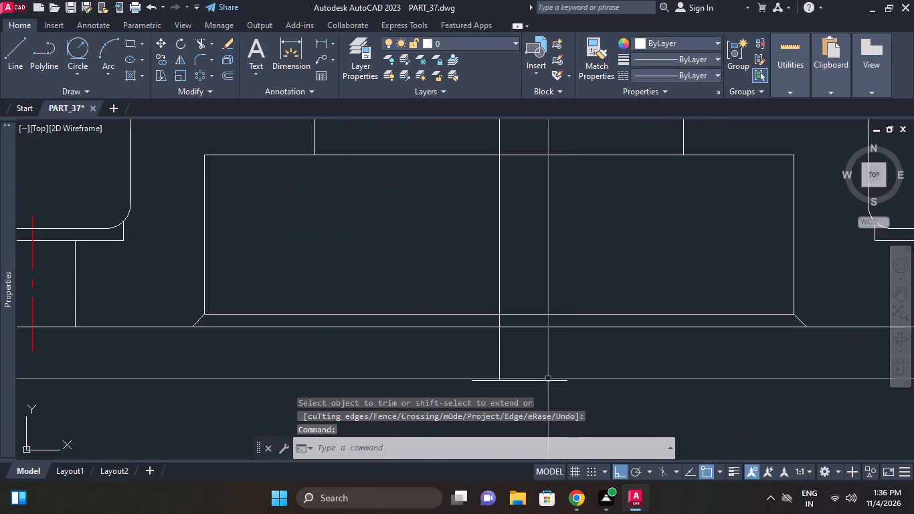
click(546, 377)
click(532, 391)
right_click(553, 355)
click(606, 116)
Match the section view's main vertical axis line to the left flange hole's red CENTER line.
scroll(565, 181, down, 1)
middle_drag(559, 185, 500, 253)
scroll(567, 218, down, 1)
click(318, 277)
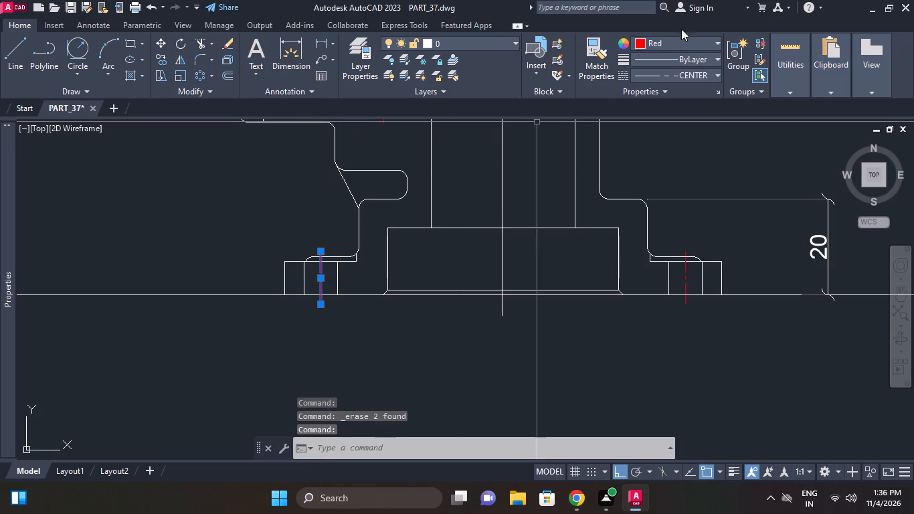
click(600, 50)
click(494, 197)
click(511, 174)
drag(533, 149, 523, 152)
click(494, 169)
right_click(520, 153)
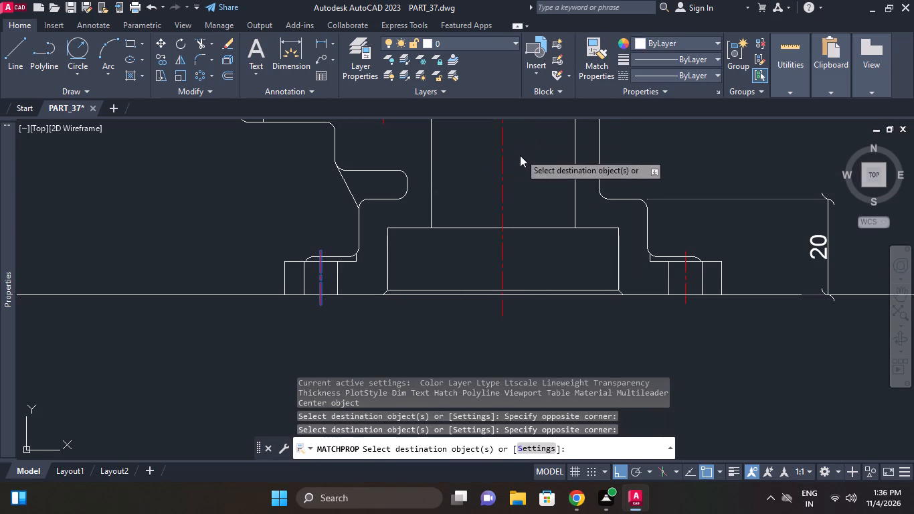
click(540, 170)
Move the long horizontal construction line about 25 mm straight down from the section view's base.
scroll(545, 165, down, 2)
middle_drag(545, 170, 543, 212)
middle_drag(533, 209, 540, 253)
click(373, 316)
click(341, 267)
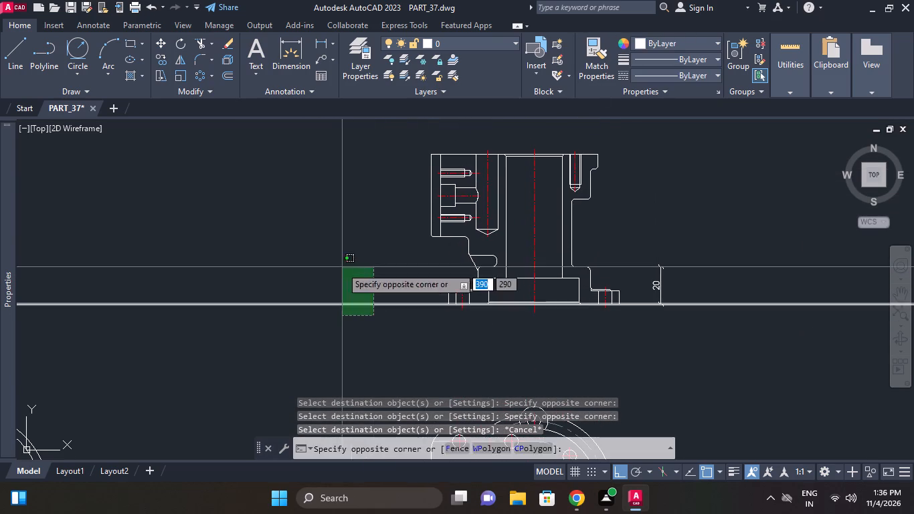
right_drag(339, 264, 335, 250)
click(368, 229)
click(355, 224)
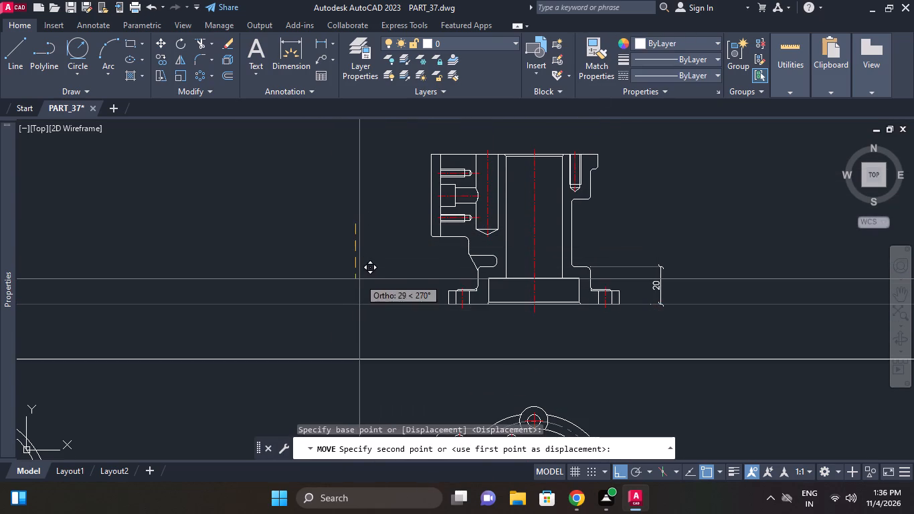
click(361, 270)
Erase the long horizontal construction line and the vertical dimension attached to it beside the section view.
drag(727, 376, 725, 365)
right_click(711, 317)
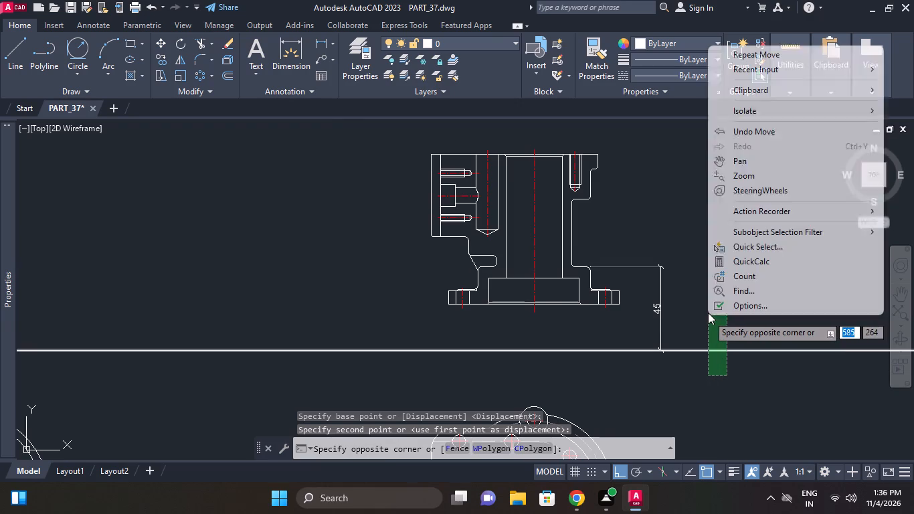
click(708, 313)
click(686, 327)
click(674, 309)
click(634, 268)
right_click(657, 250)
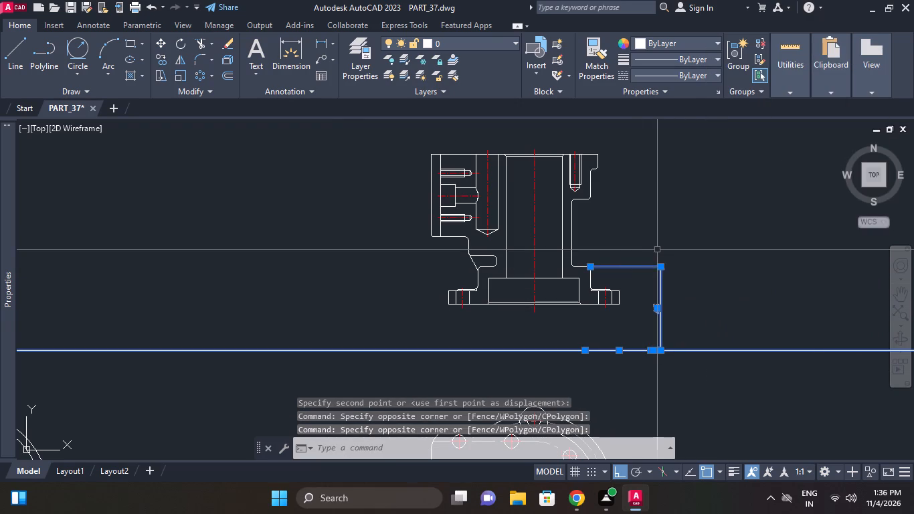
click(717, 244)
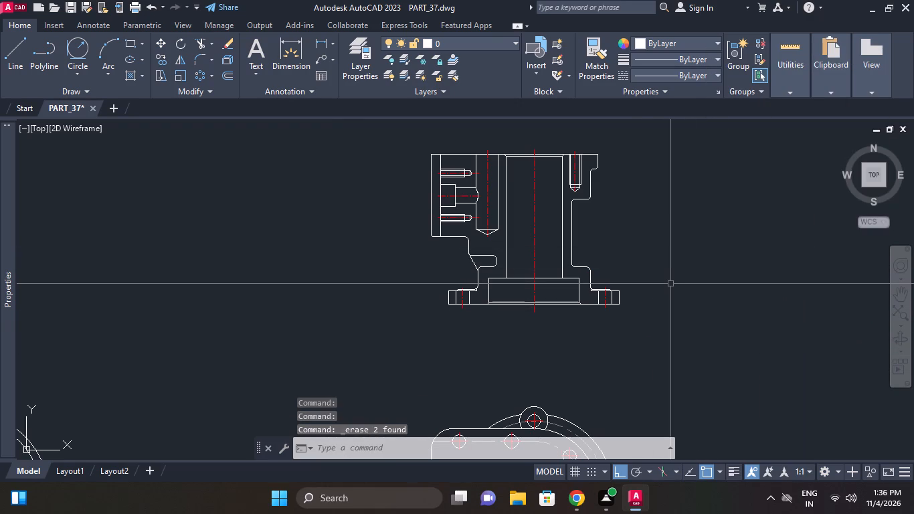
Start an ANSI31 hatch in the area above the body's upper horizontal threaded hole and set its scale to 18.
text(h)
key(space)
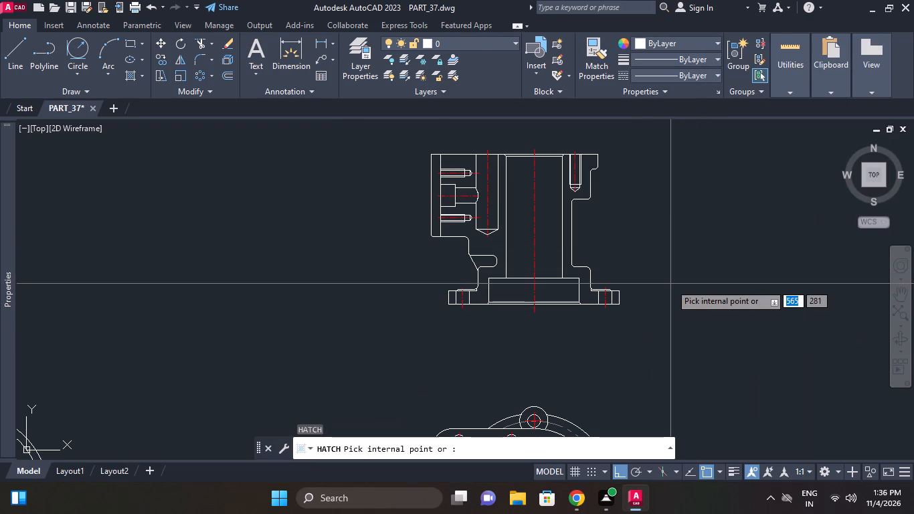
scroll(454, 167, up, 1)
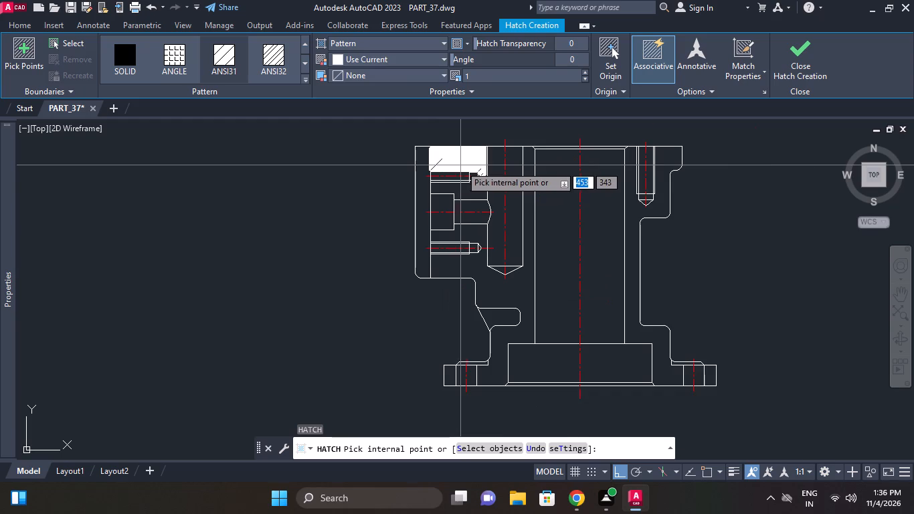
scroll(460, 165, up, 1)
click(473, 167)
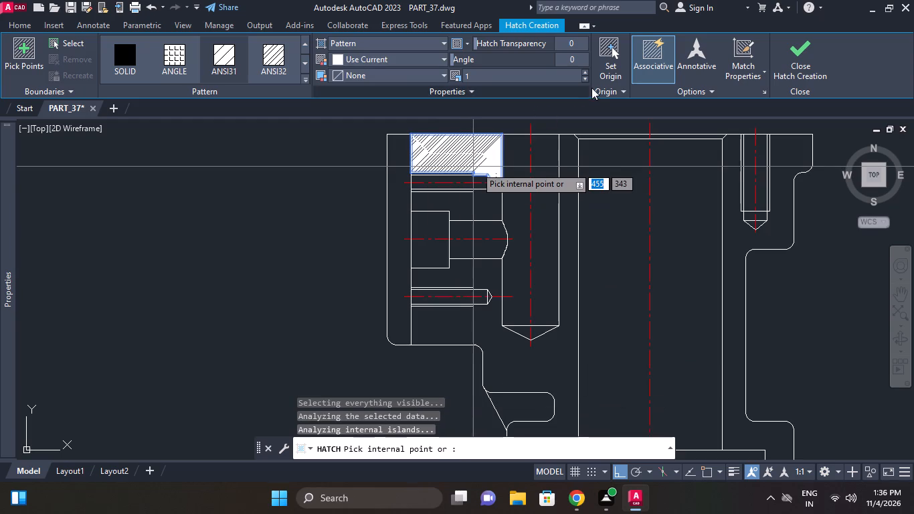
drag(583, 70, 577, 80)
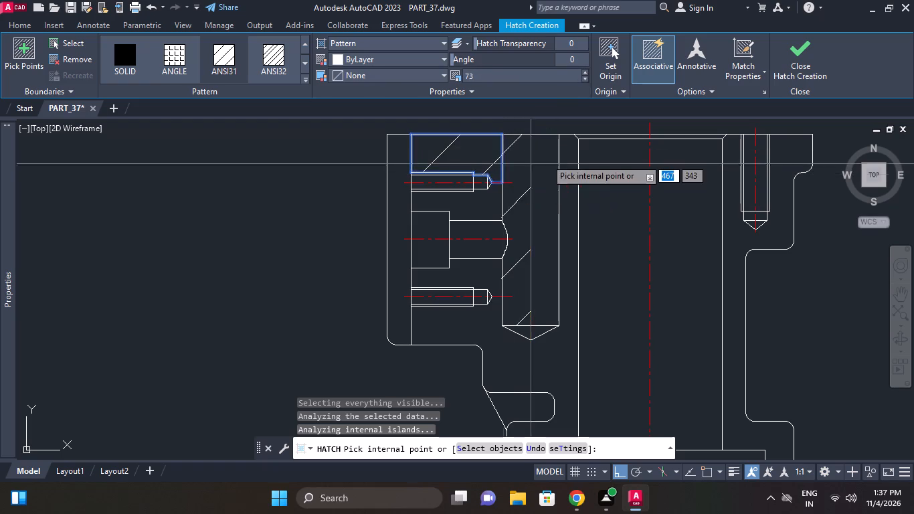
triple_click(587, 78)
double_click(584, 78)
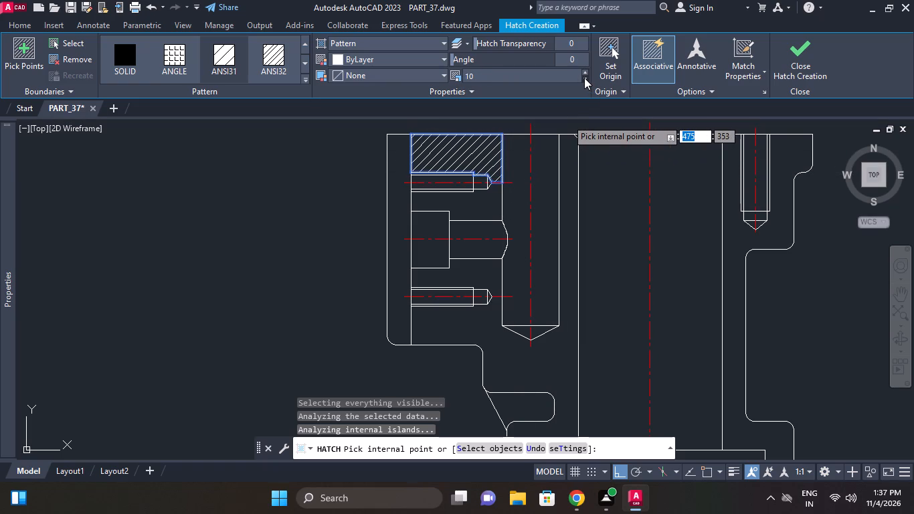
triple_click(584, 72)
triple_click(584, 72)
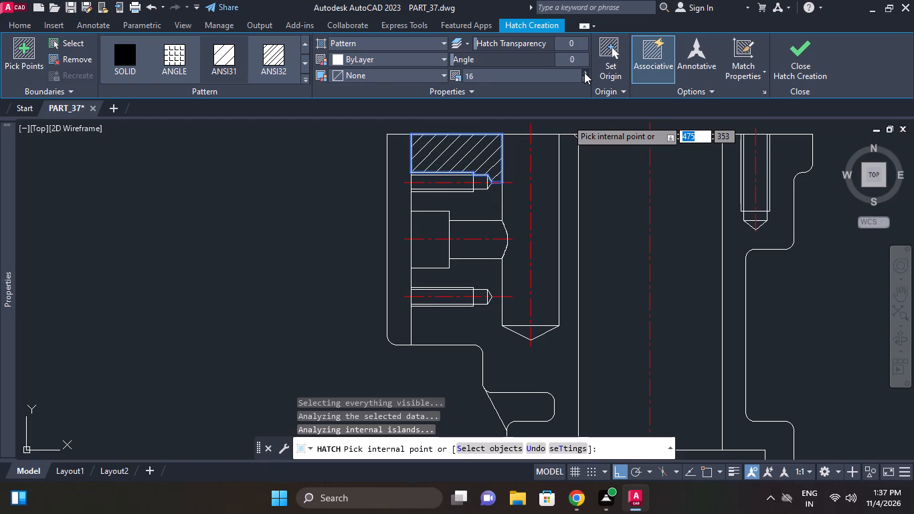
click(584, 72)
click(584, 72)
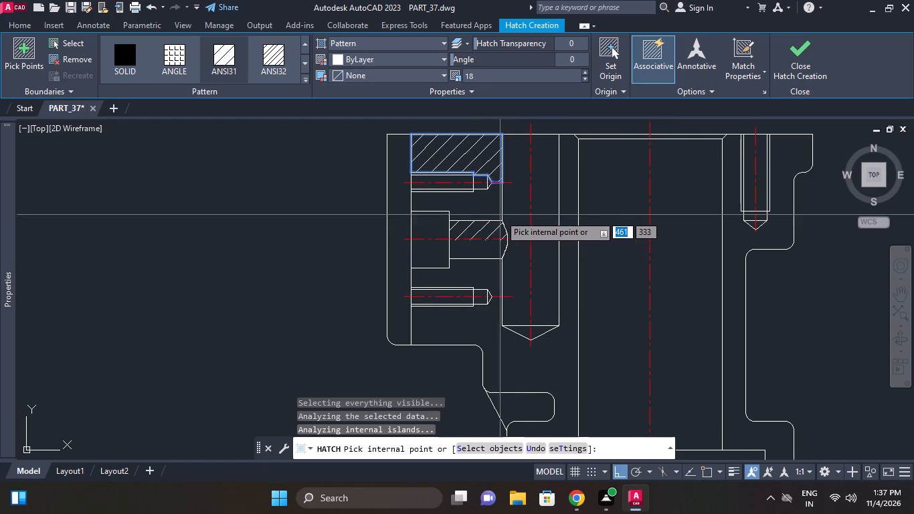
Add the areas between the horizontal holes, the remaining left body wall and the right body wall to the hatch.
click(490, 209)
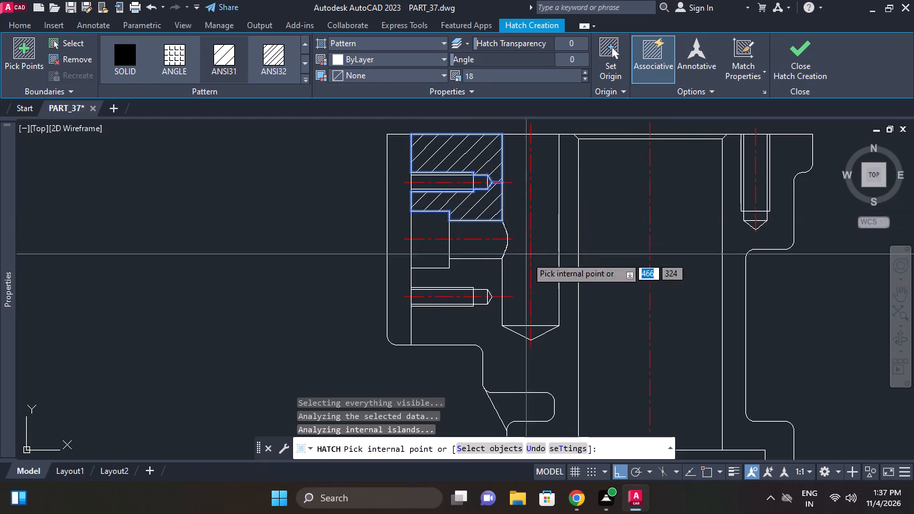
click(472, 278)
middle_drag(523, 276, 537, 205)
click(492, 272)
middle_drag(547, 276, 569, 216)
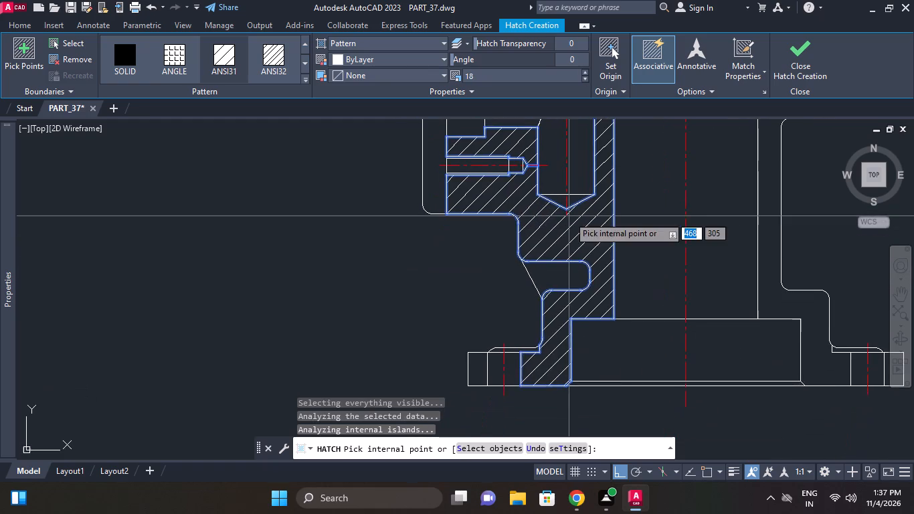
middle_drag(569, 218, 488, 265)
scroll(543, 253, down, 1)
click(649, 358)
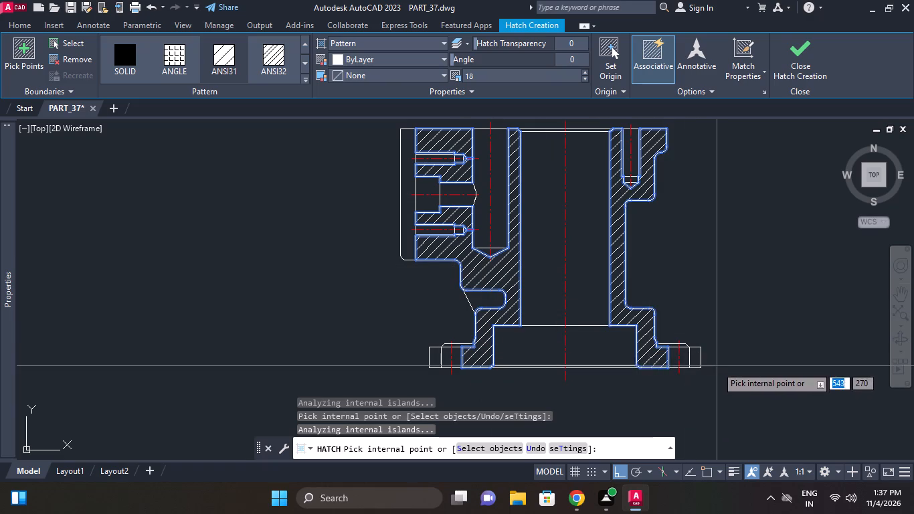
Add the outer ends of the left and right base flange to the hatch and finish it.
scroll(438, 363, up, 1)
click(430, 364)
middle_drag(504, 362, 400, 353)
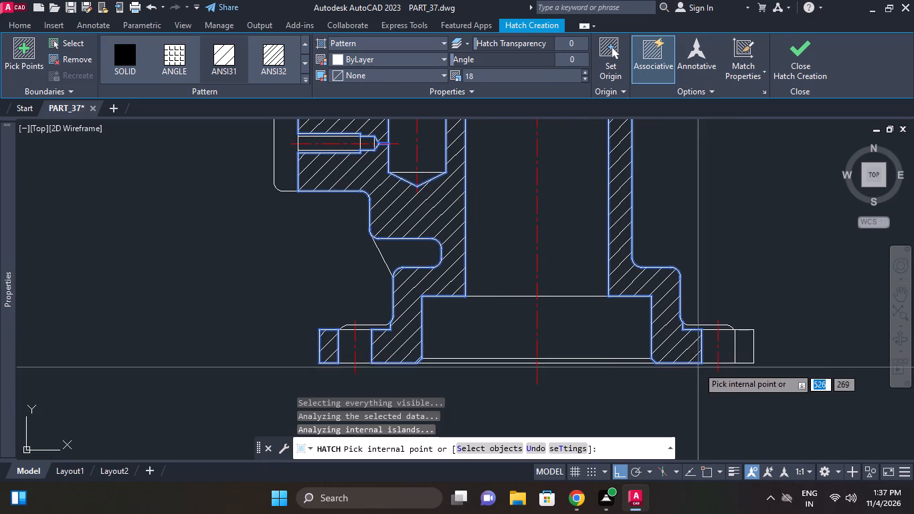
click(751, 350)
scroll(763, 284, down, 2)
middle_drag(763, 290, 763, 382)
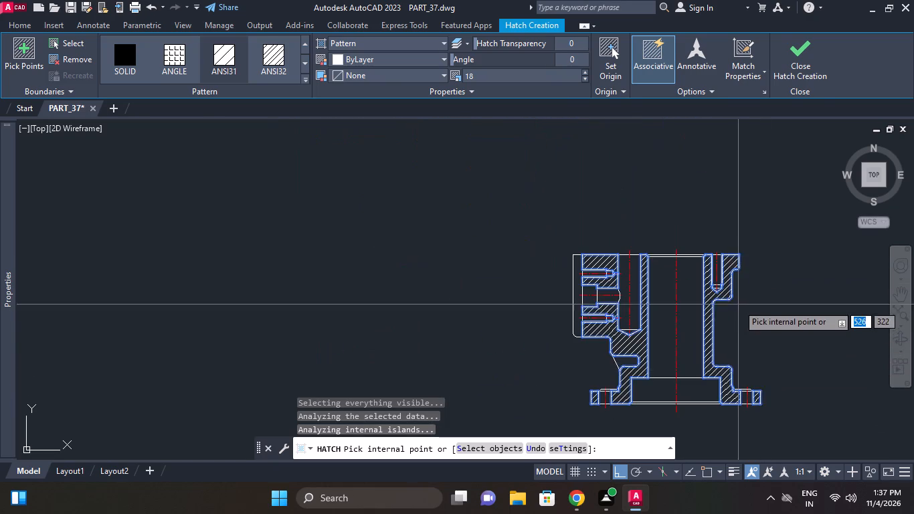
scroll(736, 296, up, 1)
right_click(776, 271)
click(814, 276)
Examine the hatched section view together with the circular views below it.
middle_drag(748, 256, 707, 153)
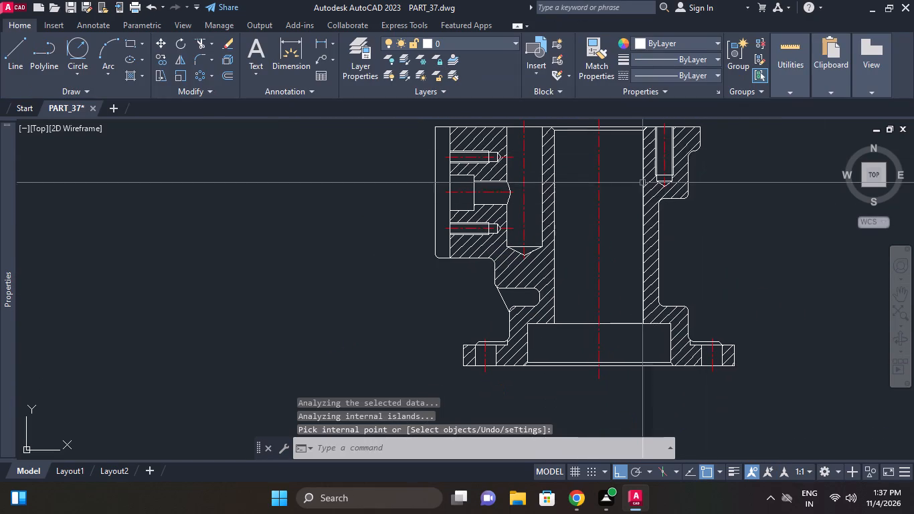
scroll(627, 145, down, 1)
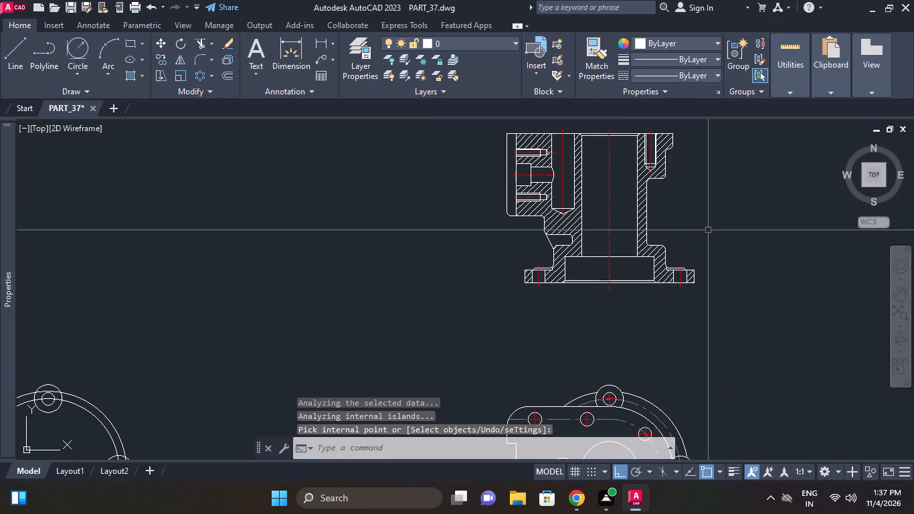
middle_click(712, 292)
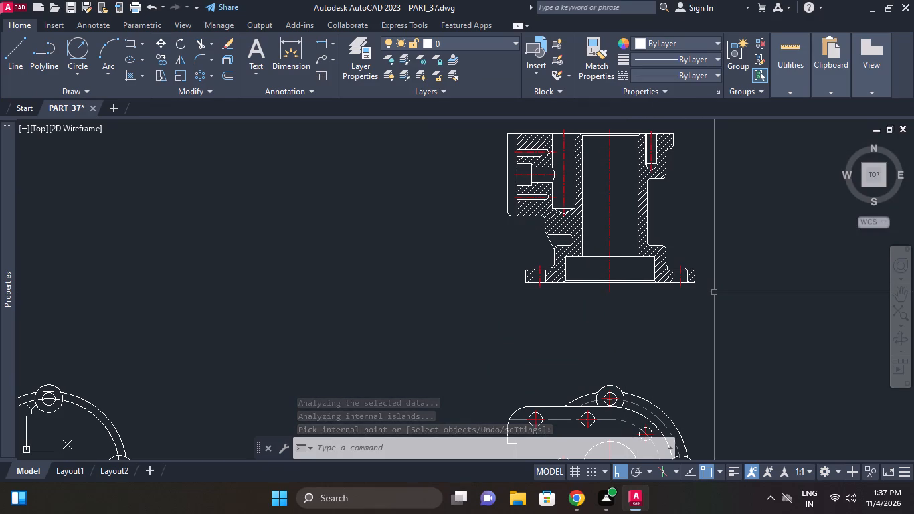
scroll(716, 294, down, 1)
middle_drag(716, 294, 665, 250)
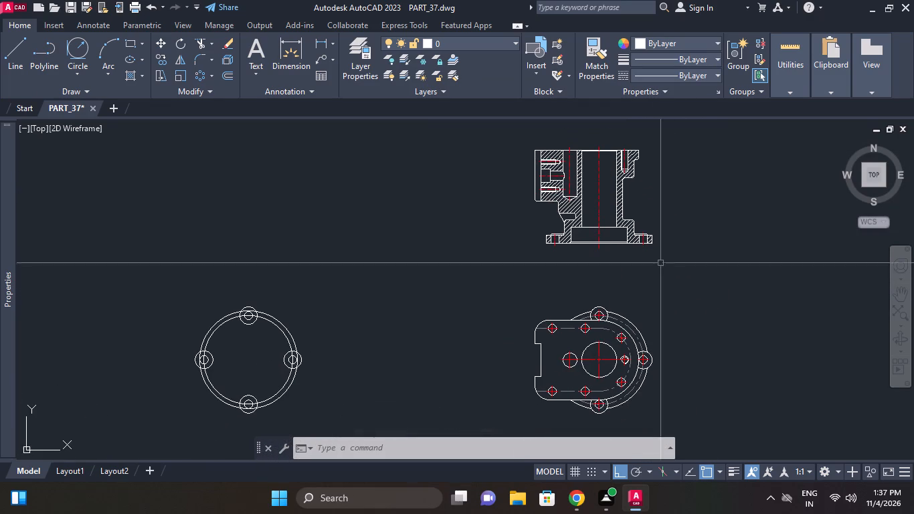
middle_drag(657, 273, 652, 233)
middle_click(658, 282)
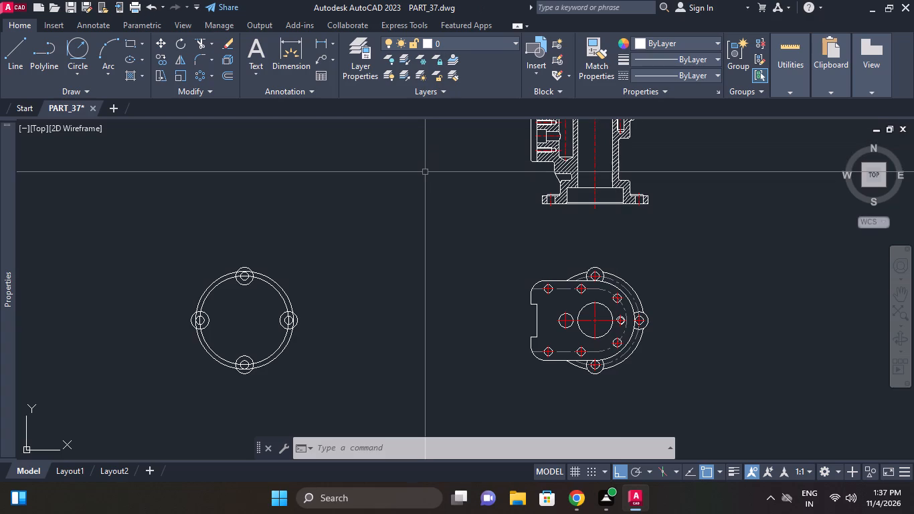
scroll(610, 330, down, 1)
middle_click(610, 337)
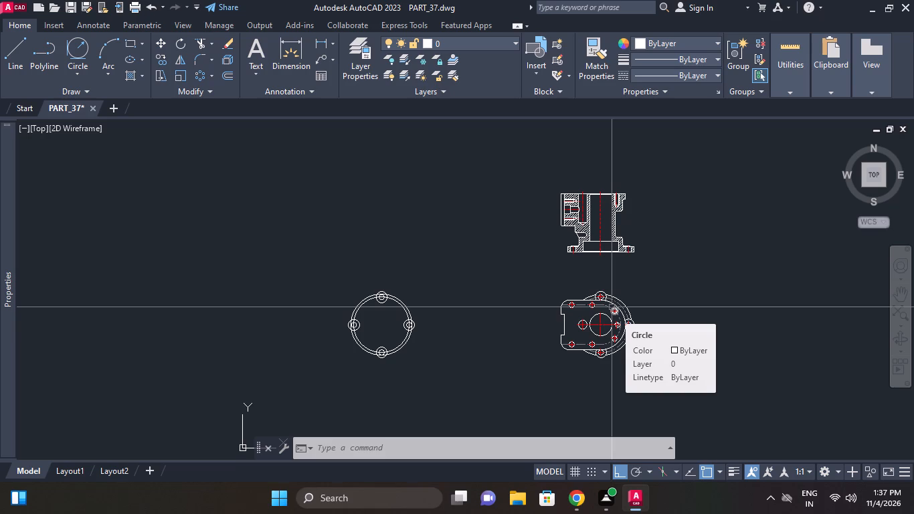
scroll(590, 260, up, 1)
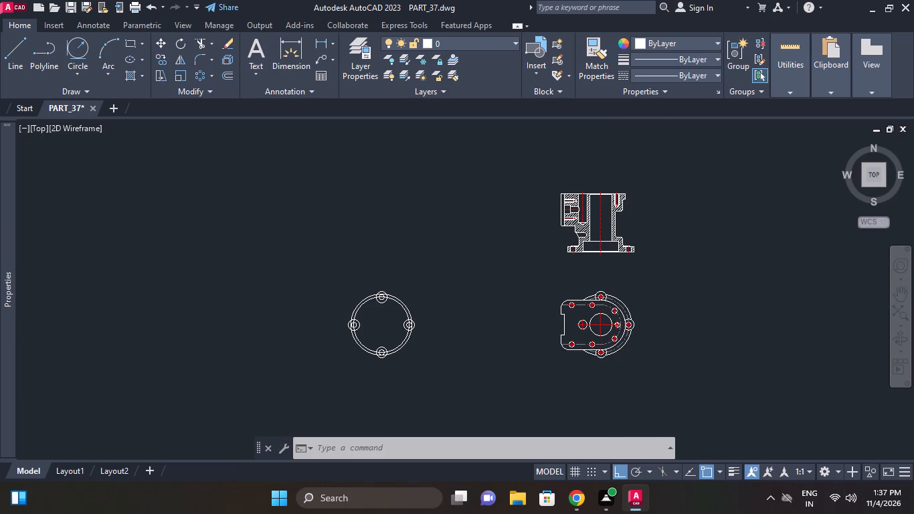
middle_drag(600, 227, 574, 283)
middle_click(619, 306)
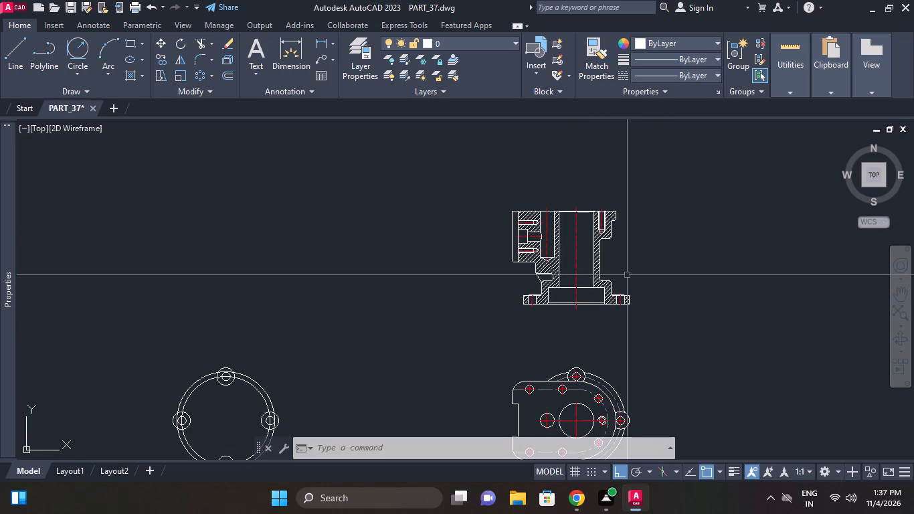
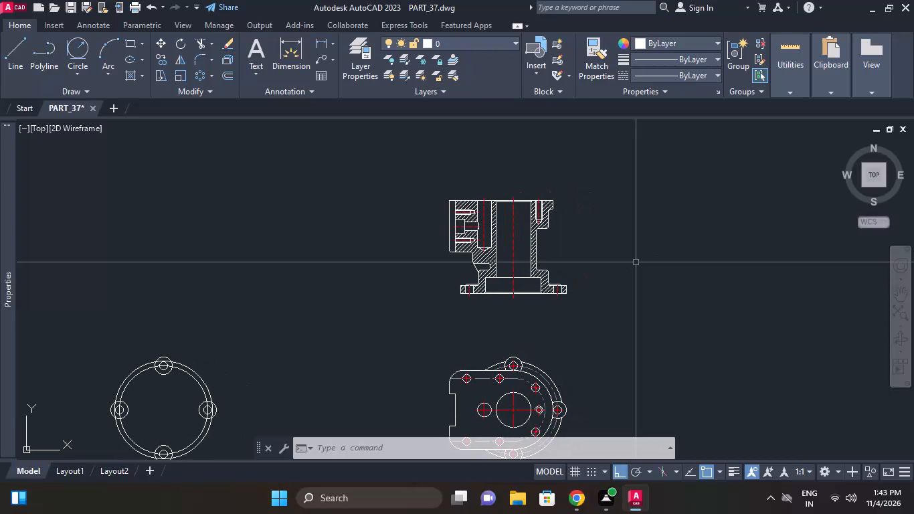
Move the plan view with the holes and slotted edge straight up about 15 units, closer to the section view.
middle_drag(642, 285, 640, 276)
middle_drag(644, 305, 694, 251)
middle_drag(582, 330, 610, 301)
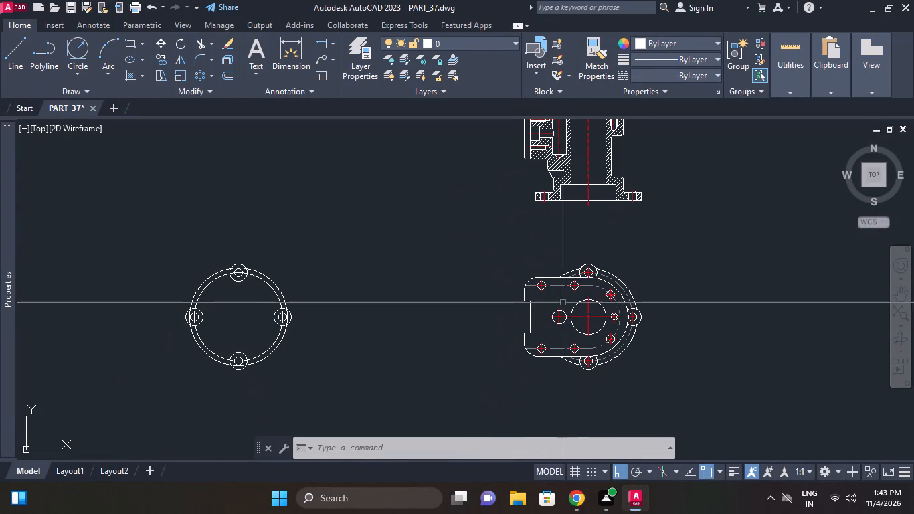
click(465, 276)
key(Escape)
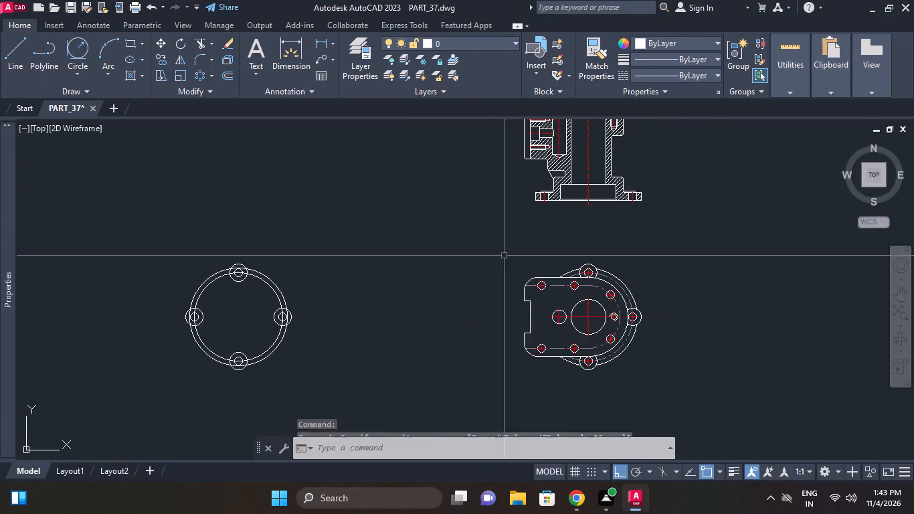
click(486, 250)
click(717, 409)
key(m)
key(space)
click(725, 402)
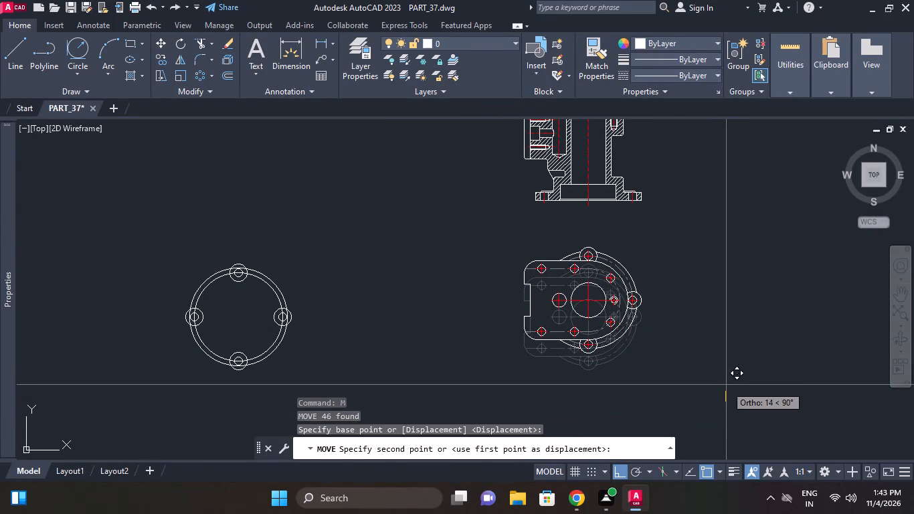
click(727, 383)
Move the separate flange view, its two concentric circles and four lugs, horizontally about 130 units toward the plan view.
middle_drag(682, 406, 699, 406)
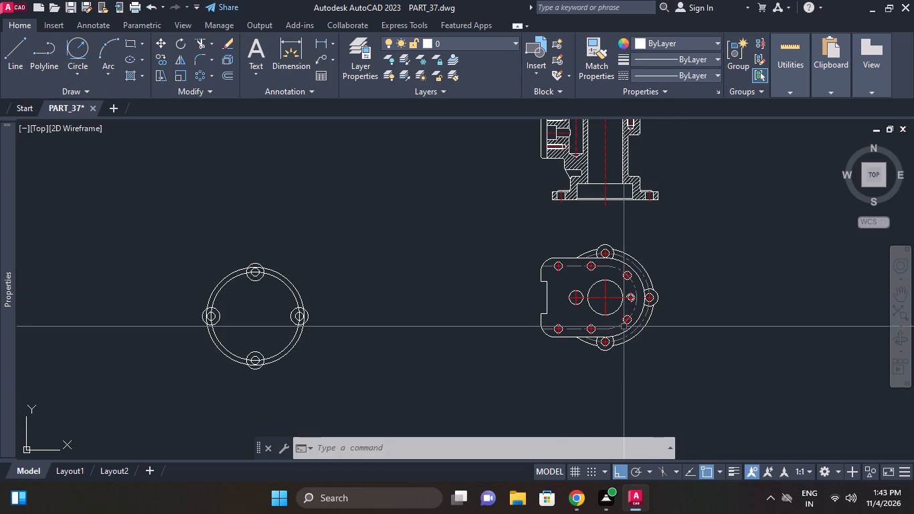
middle_drag(642, 267, 646, 261)
middle_drag(444, 339, 605, 347)
middle_click(660, 303)
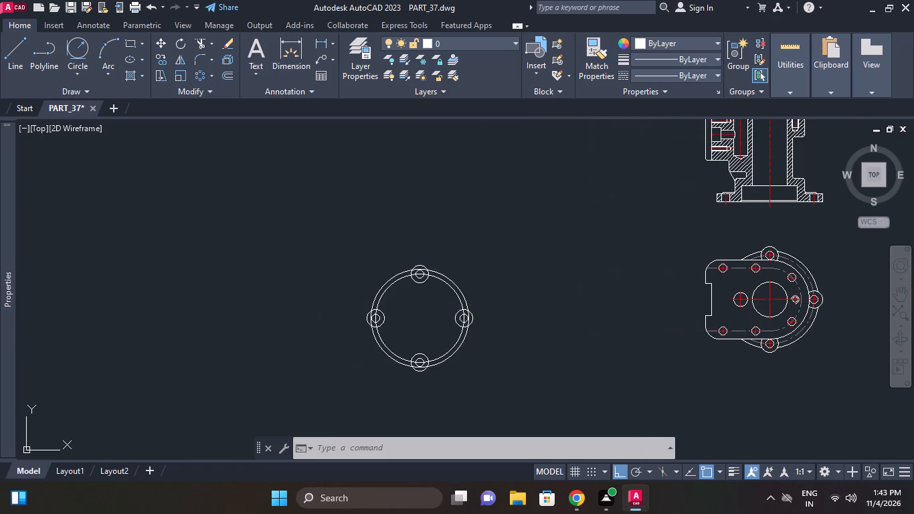
middle_drag(430, 367, 481, 354)
click(548, 385)
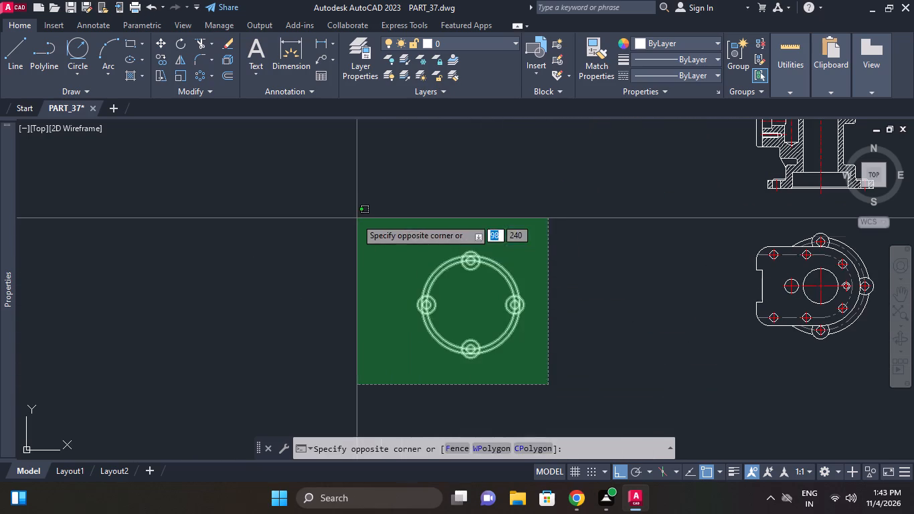
click(354, 215)
key(m)
key(space)
click(546, 360)
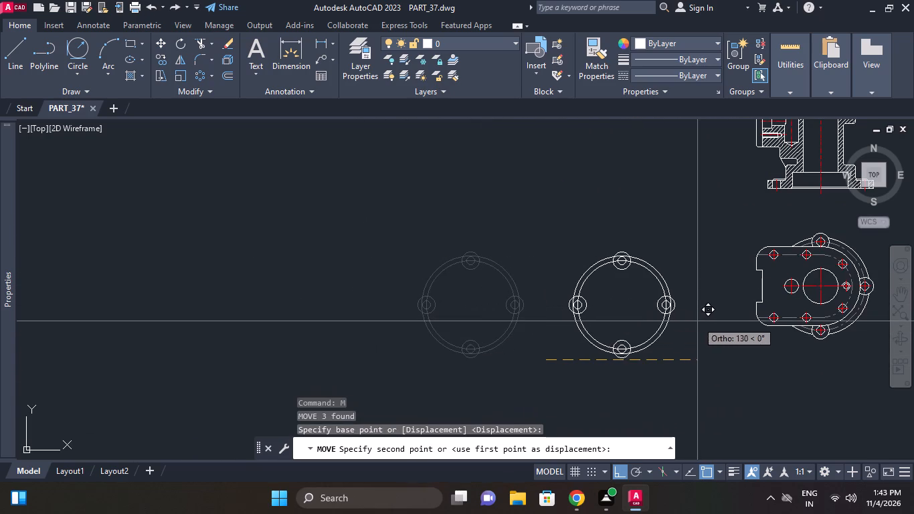
click(697, 321)
key(Escape)
middle_drag(722, 314, 719, 325)
Try to align the flange view with the plan view's horizontal axis by moving it with a perpendicular snap.
key(m)
key(space)
drag(721, 376, 709, 376)
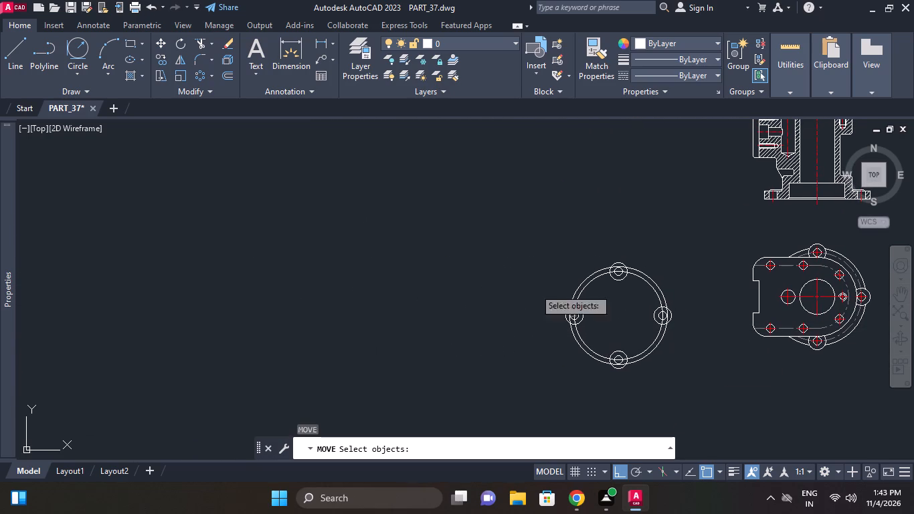
drag(689, 394, 673, 376)
click(546, 228)
right_click(596, 203)
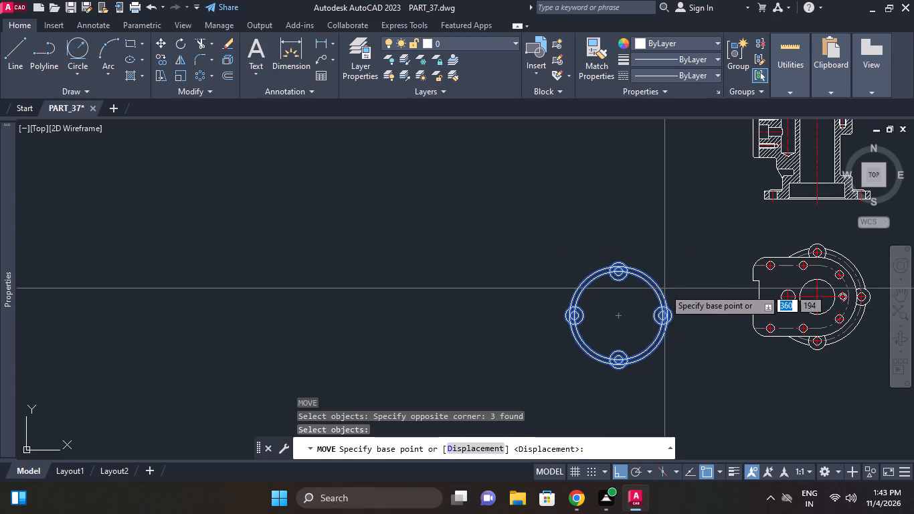
scroll(678, 329, up, 2)
click(662, 299)
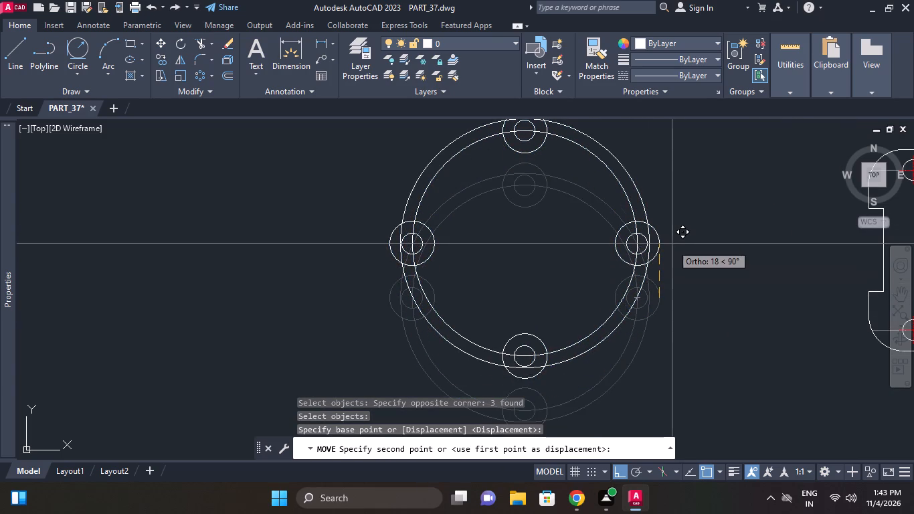
text(per)
key(space)
middle_drag(682, 278, 519, 296)
scroll(717, 281, up, 1)
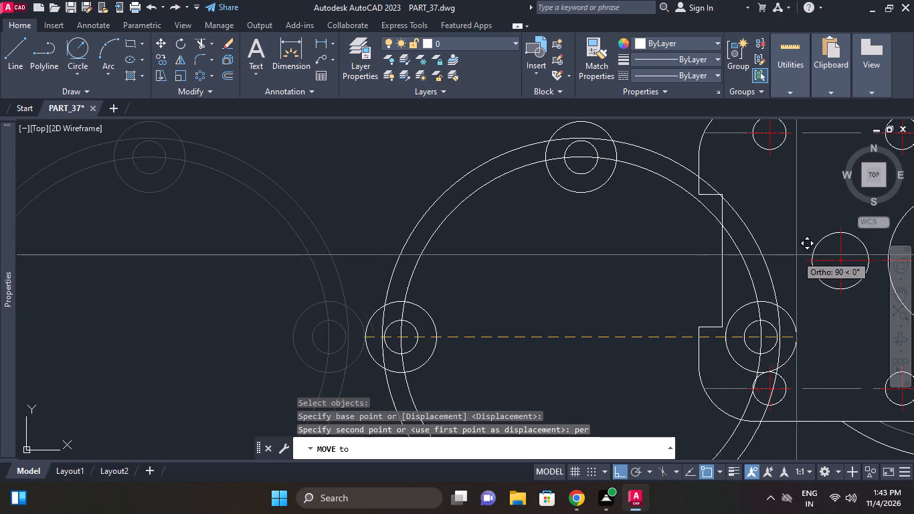
click(814, 261)
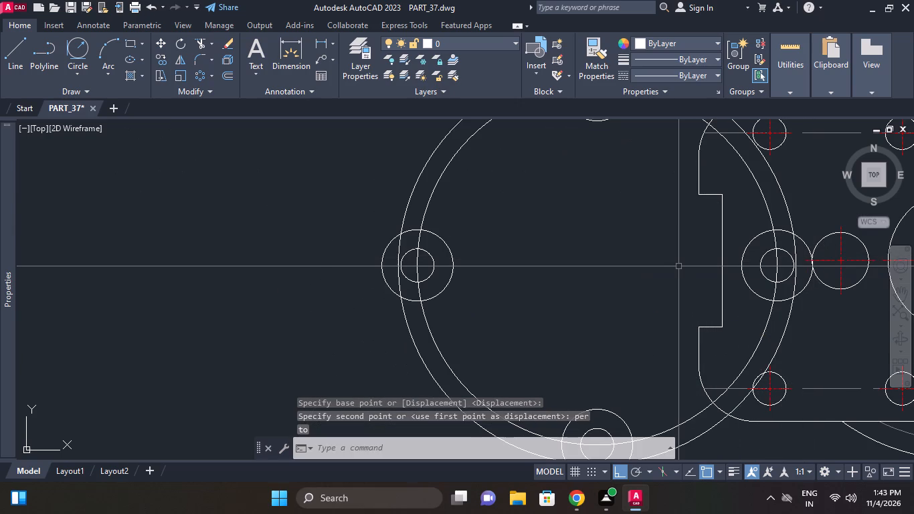
Move the flange view horizontally away from the plan view by about 67 units so they no longer overlap.
text(m p)
key(space)
key(space)
scroll(541, 318, down, 2)
click(393, 315)
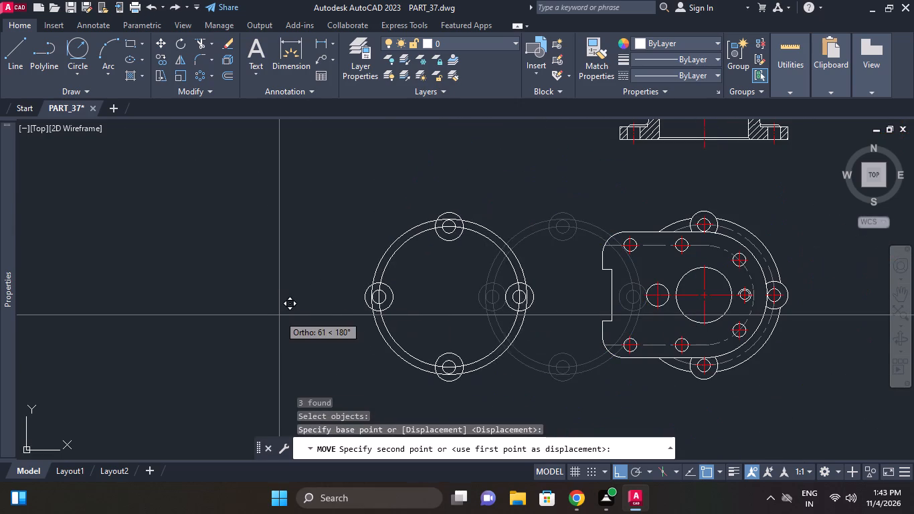
click(269, 315)
middle_click(523, 317)
Draw a horizontal construction line through the midpoint of the plan view's slotted edge, extending across the flange view.
key(x)
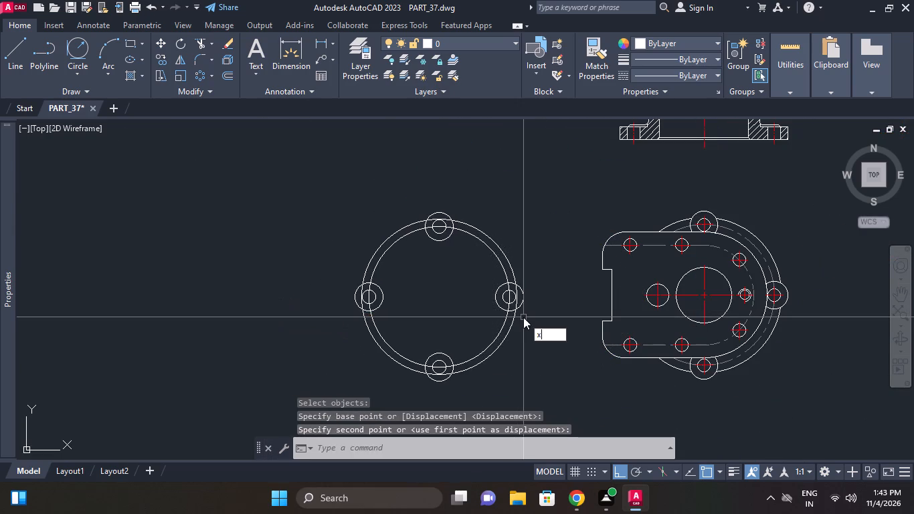
text(l)
key(space)
key(h)
key(space)
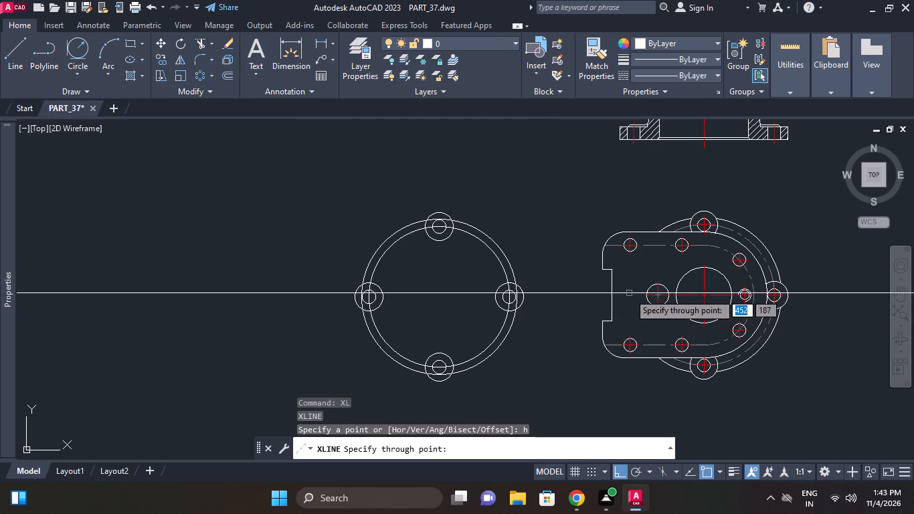
click(607, 298)
scroll(614, 298, up, 1)
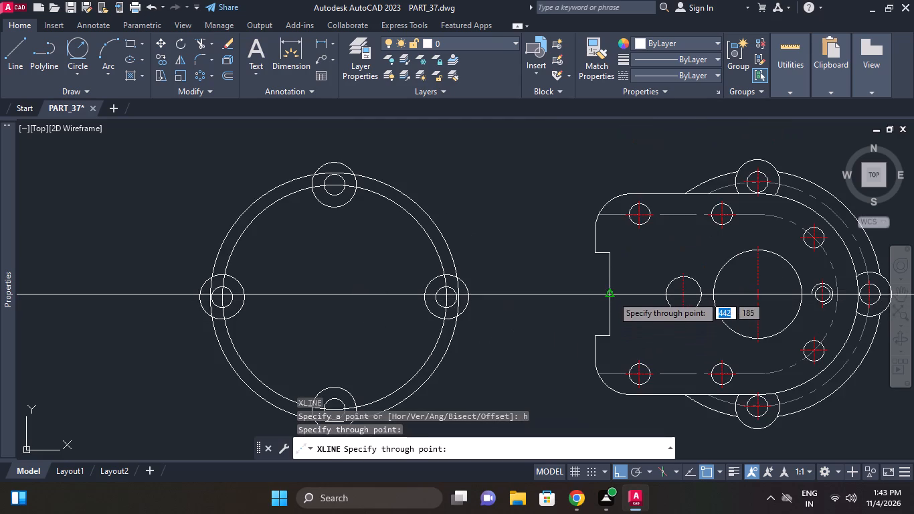
key(Escape)
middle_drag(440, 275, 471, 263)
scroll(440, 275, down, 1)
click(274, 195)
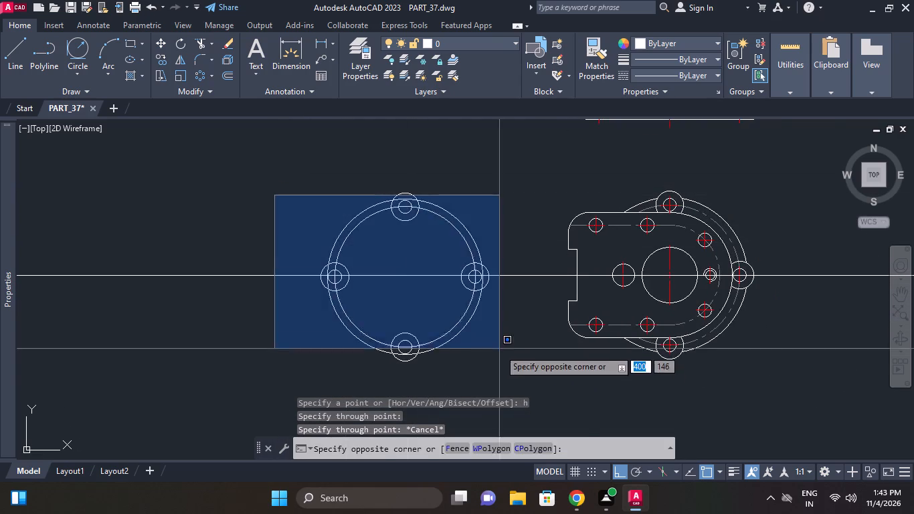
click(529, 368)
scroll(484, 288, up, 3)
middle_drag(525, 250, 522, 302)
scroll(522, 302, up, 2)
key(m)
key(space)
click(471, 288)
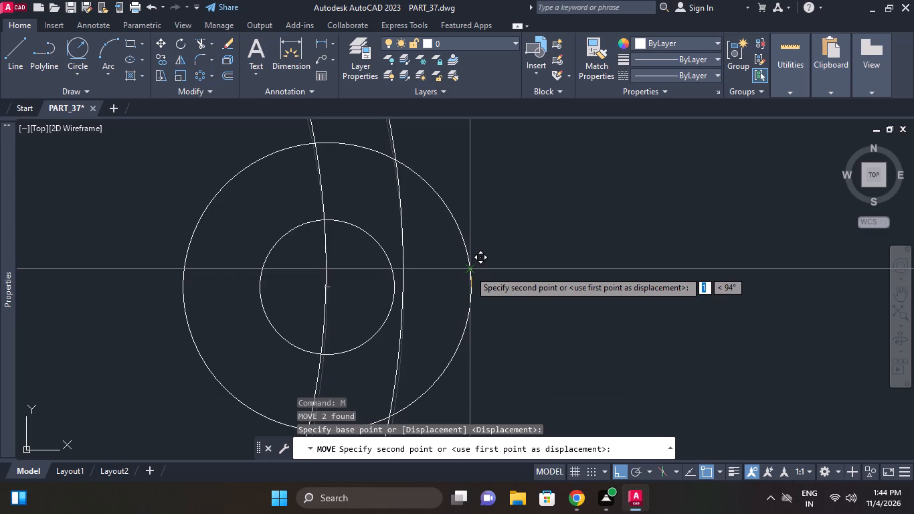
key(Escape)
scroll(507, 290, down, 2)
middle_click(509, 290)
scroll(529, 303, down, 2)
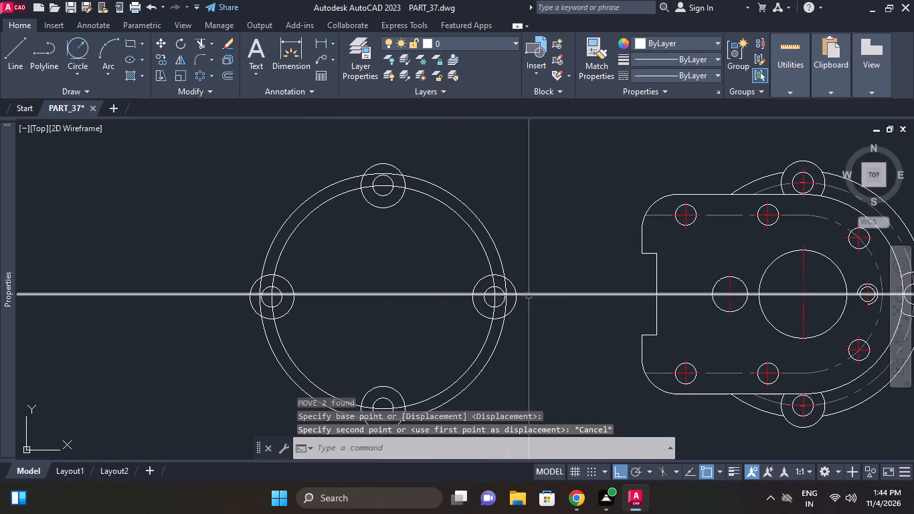
Move the whole flange view, both circles and the lug array, vertically so its horizontal axis lies on the construction line.
text(m)
key(space)
key(p)
key(space)
scroll(305, 216, down, 2)
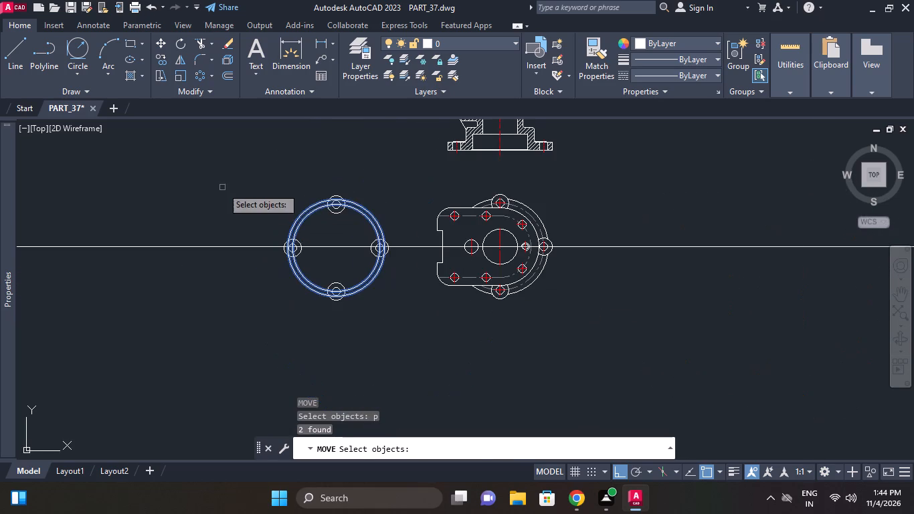
drag(219, 179, 239, 189)
click(414, 357)
scroll(390, 248, up, 4)
middle_drag(399, 211, 476, 247)
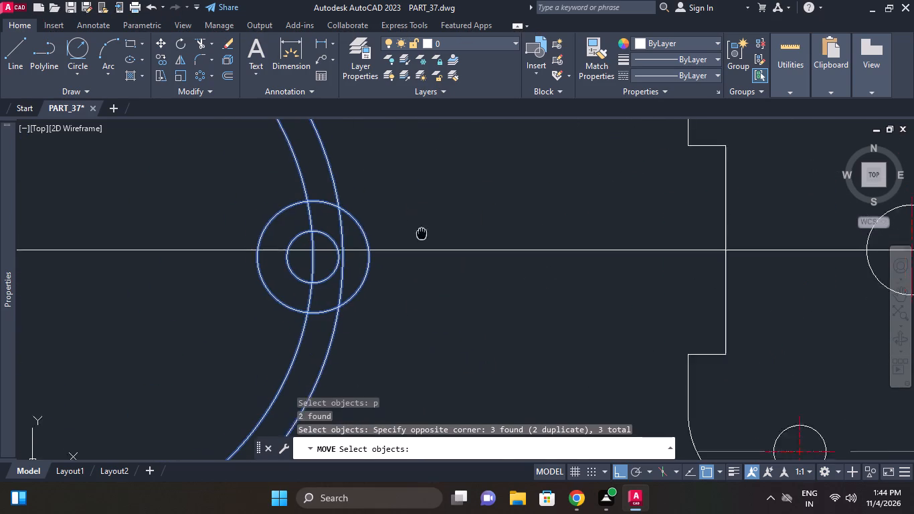
middle_drag(476, 247, 581, 258)
right_click(559, 228)
click(571, 234)
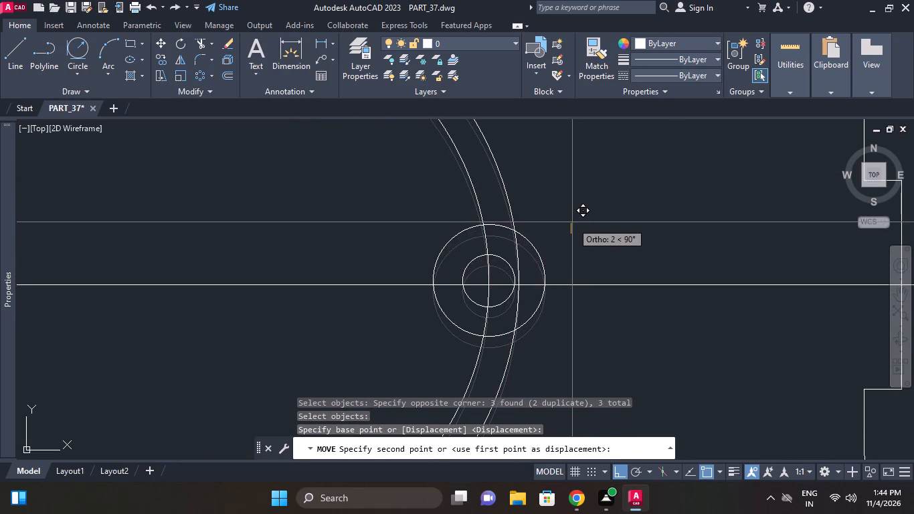
key(Escape)
text(m p)
key(space)
key(space)
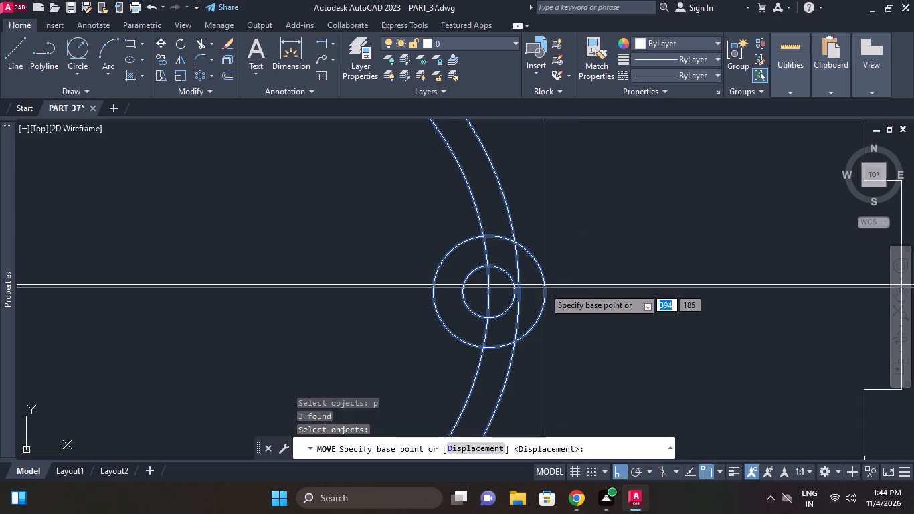
click(547, 292)
click(548, 286)
scroll(575, 252, down, 1)
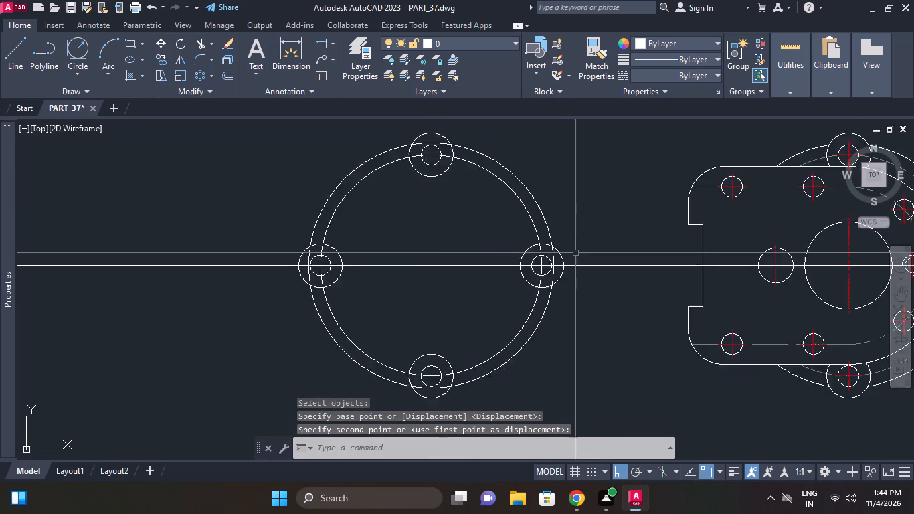
scroll(576, 254, down, 2)
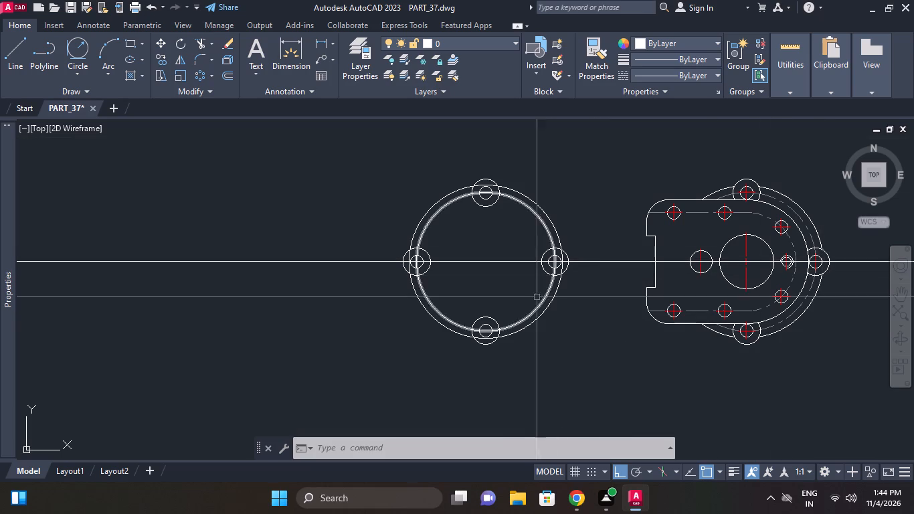
Match the flange view's inner circle to the properties of the plan view's outer bolt-circle arc, with CENTER linetype and colour 8.
middle_drag(587, 325, 610, 338)
scroll(610, 338, down, 1)
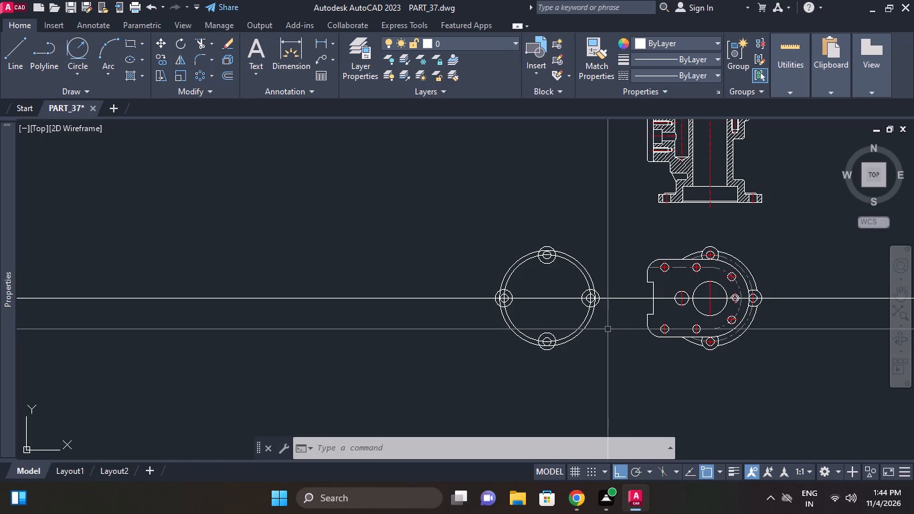
scroll(577, 278, up, 1)
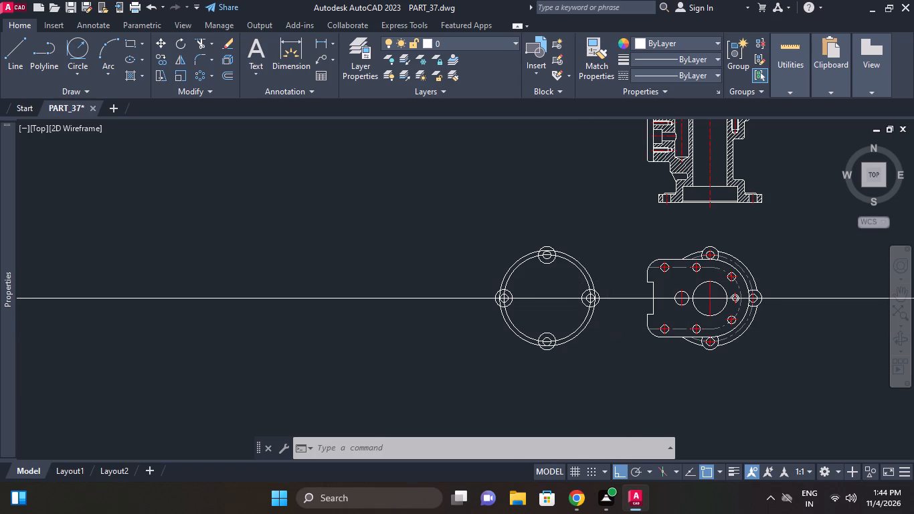
scroll(577, 278, up, 1)
scroll(581, 266, down, 2)
scroll(740, 251, up, 1)
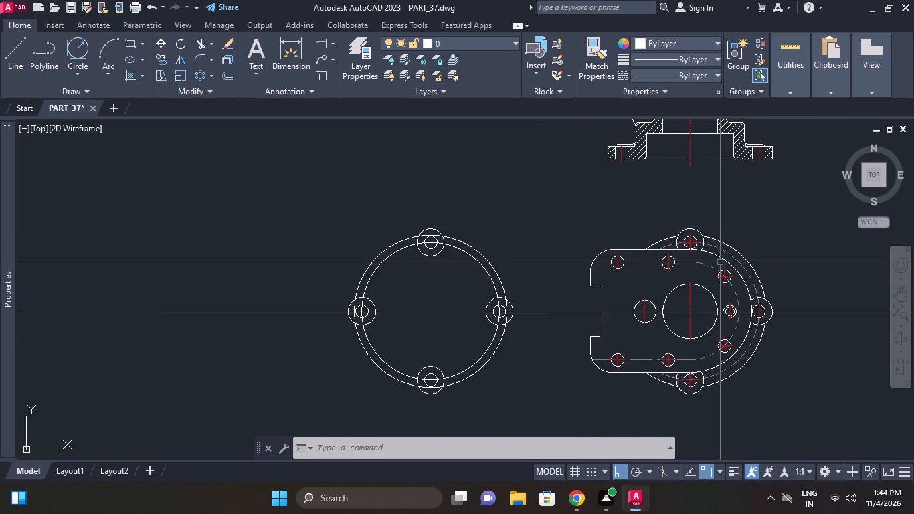
scroll(719, 261, up, 1)
click(722, 246)
click(609, 72)
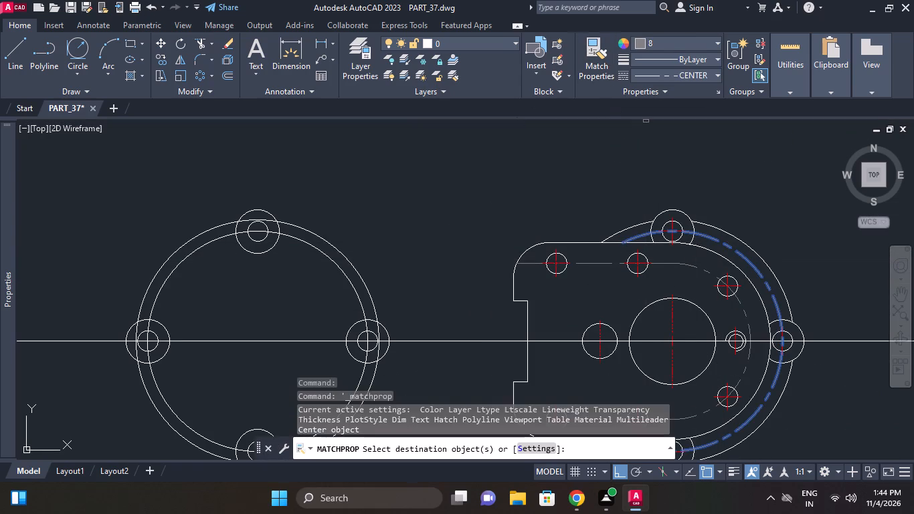
middle_drag(512, 230, 675, 155)
click(495, 185)
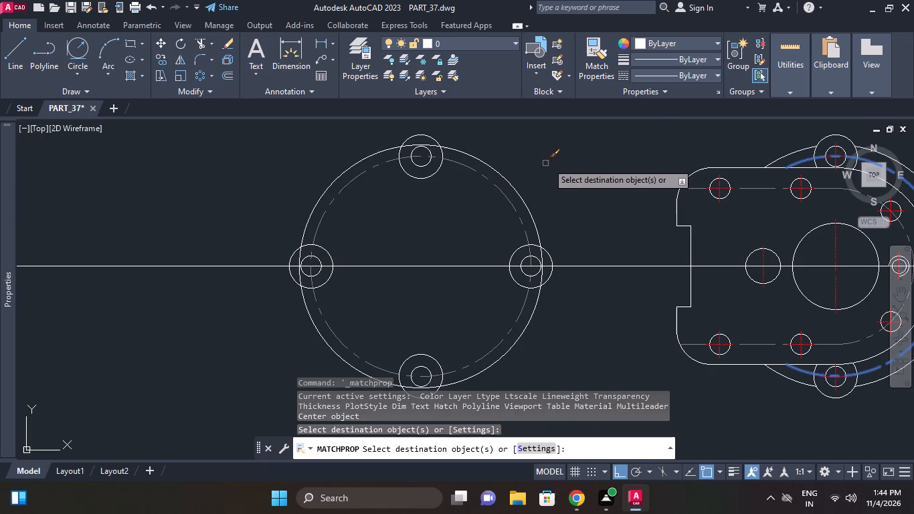
right_click(548, 160)
click(593, 167)
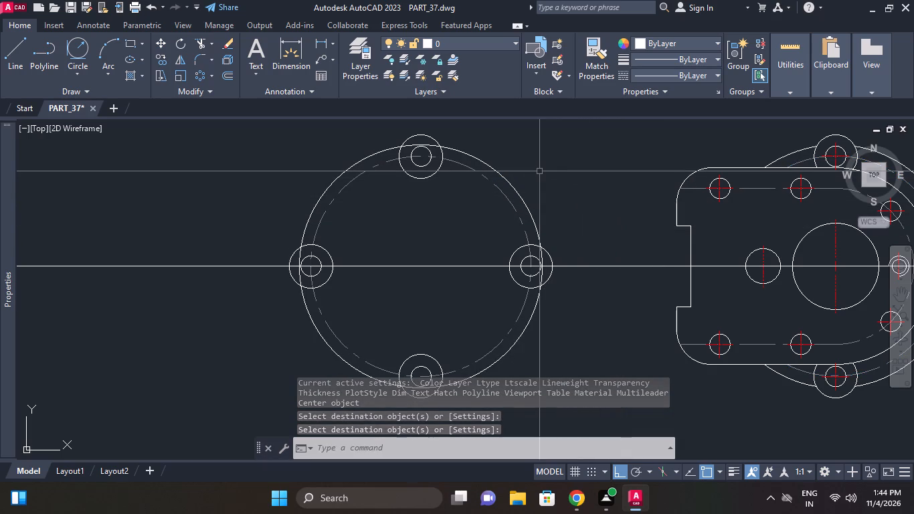
Add centre marks to the four small lug holes of the flange view.
middle_drag(555, 180, 487, 180)
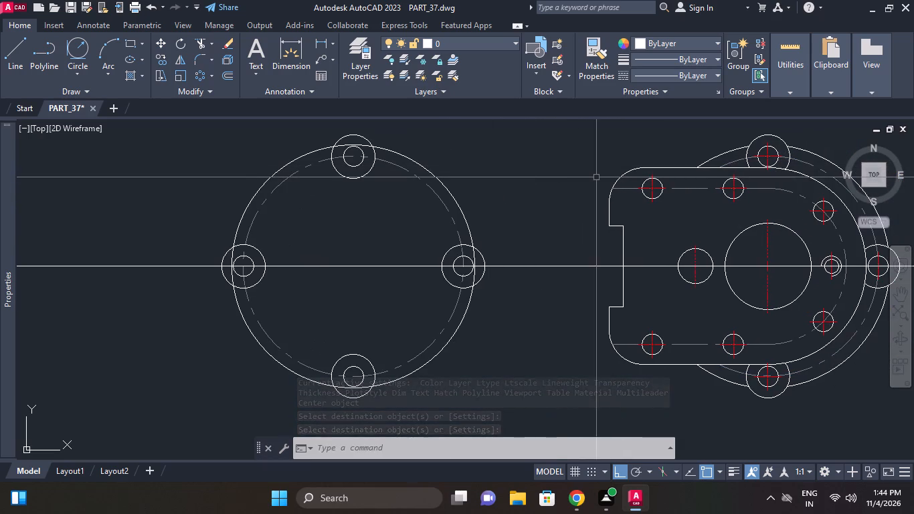
scroll(375, 173, up, 1)
middle_drag(375, 173, 403, 213)
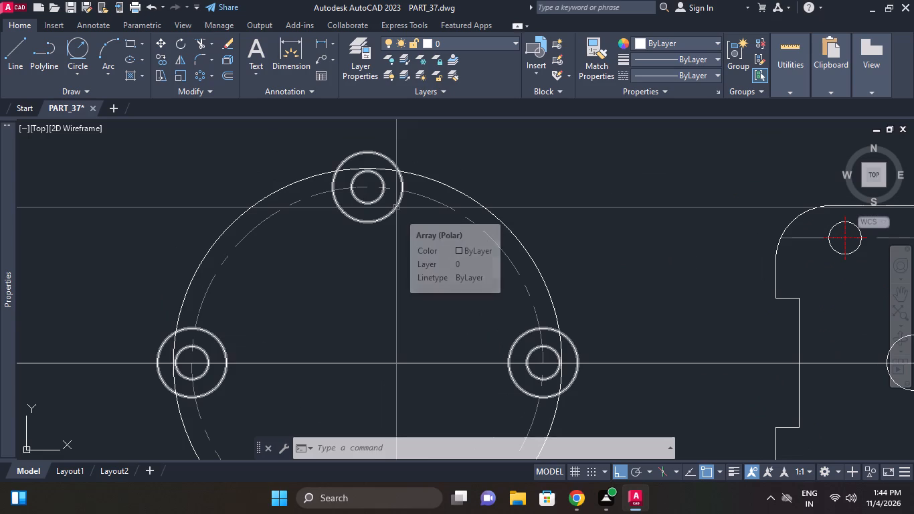
scroll(360, 165, up, 1)
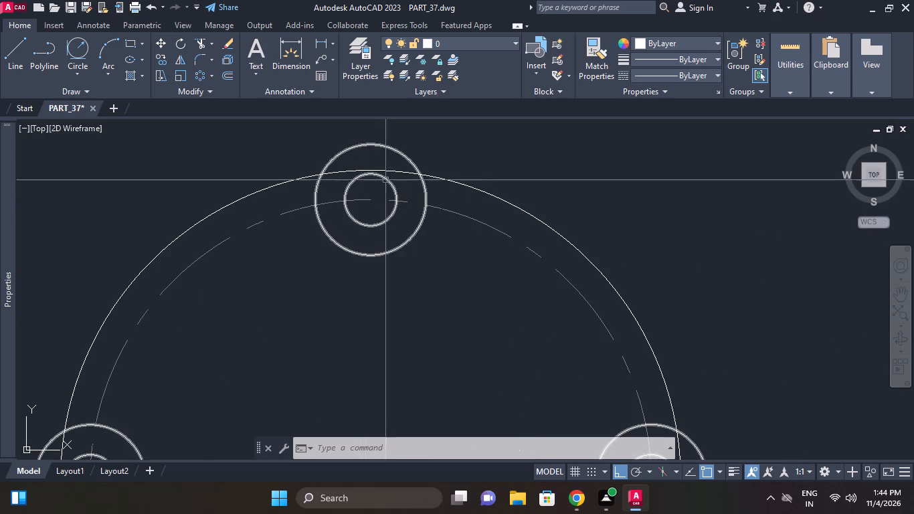
key(c)
key(m)
key(space)
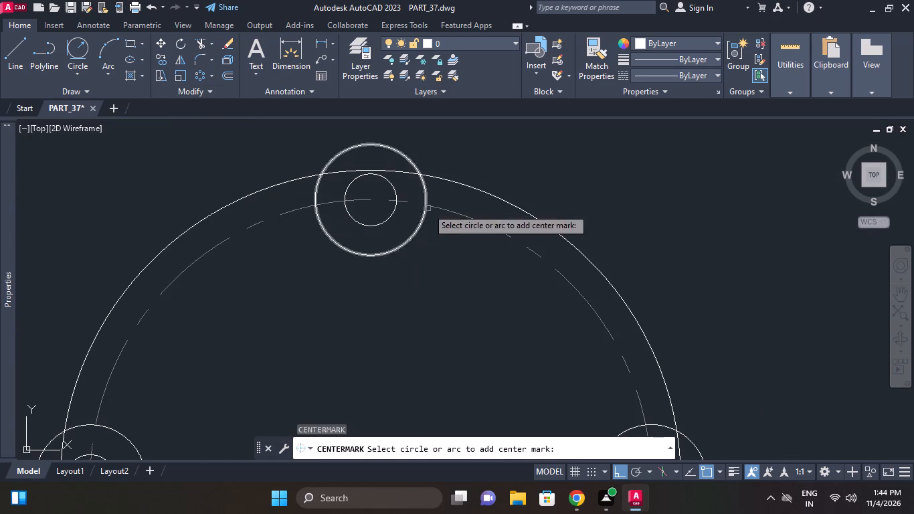
click(391, 185)
middle_drag(482, 211, 428, 171)
scroll(460, 222, down, 1)
middle_drag(460, 222, 458, 147)
middle_drag(540, 251, 563, 155)
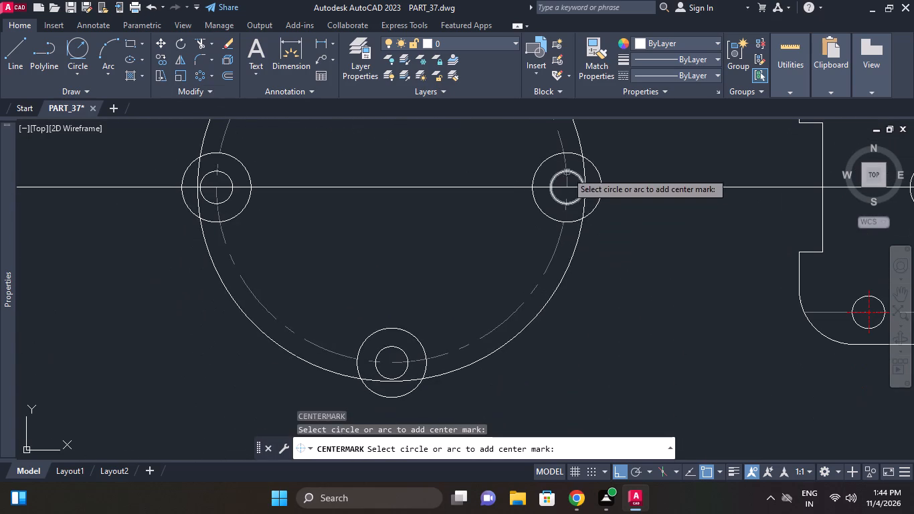
click(572, 173)
click(403, 349)
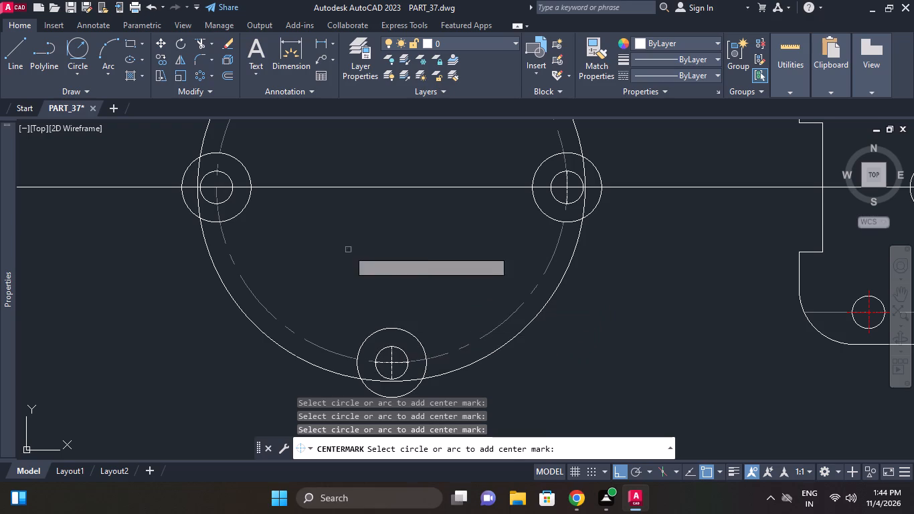
click(231, 174)
click(227, 179)
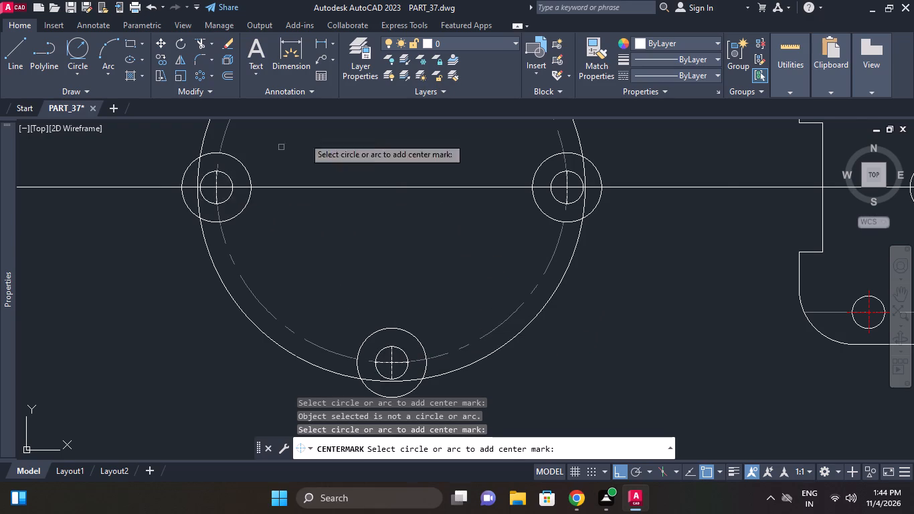
middle_drag(345, 157, 315, 224)
scroll(342, 166, down, 1)
right_click(329, 205)
Match the flange view's four new centre marks to the plan view's red CENTER2 hole centre mark.
scroll(634, 153, up, 1)
click(651, 171)
click(612, 59)
middle_drag(558, 175, 591, 149)
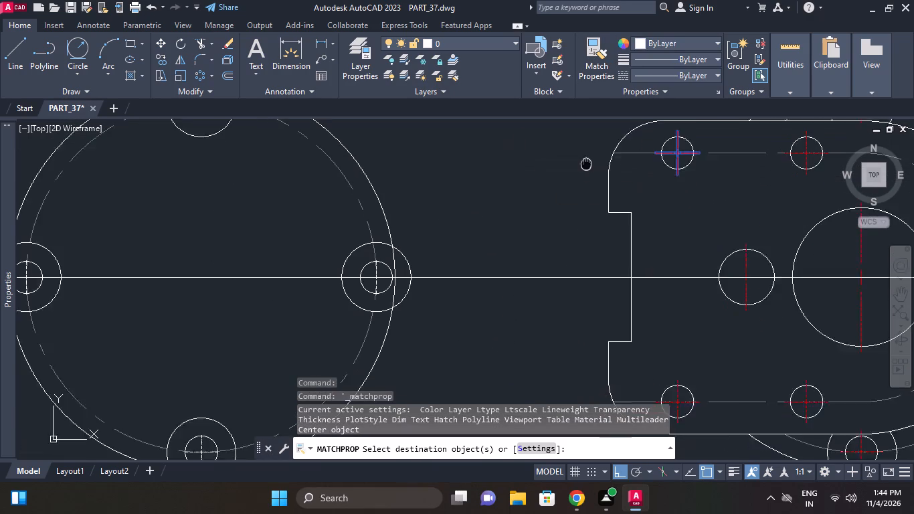
middle_drag(591, 149, 589, 148)
scroll(419, 297, up, 1)
click(357, 256)
middle_drag(580, 254, 674, 317)
scroll(590, 267, down, 1)
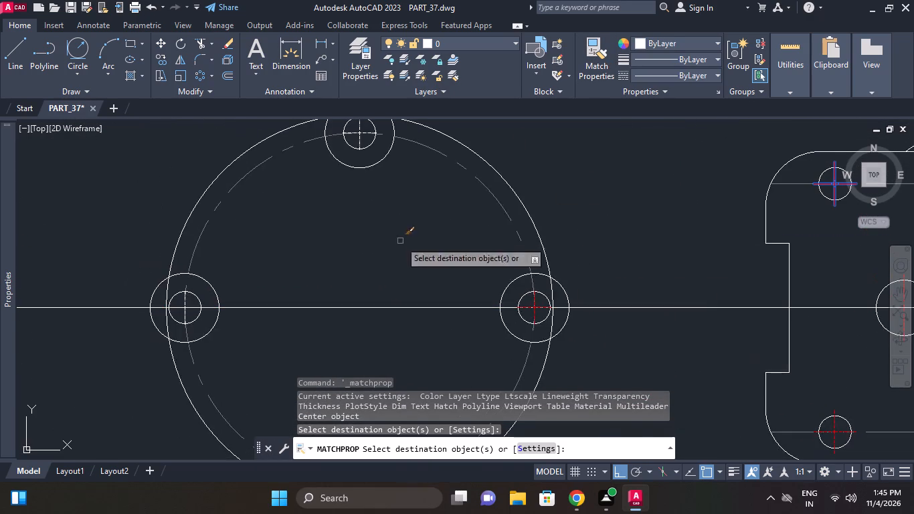
scroll(356, 159, up, 1)
click(363, 131)
middle_drag(397, 196, 645, 131)
middle_drag(444, 298, 543, 179)
scroll(385, 199, up, 1)
click(453, 213)
scroll(515, 223, down, 2)
middle_drag(515, 223, 520, 134)
middle_drag(522, 232, 509, 181)
scroll(696, 237, up, 2)
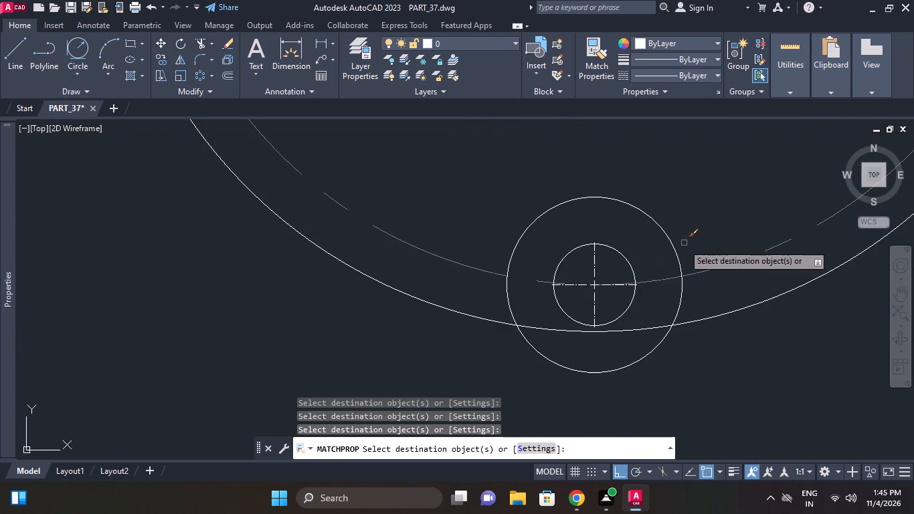
click(597, 260)
right_click(625, 222)
click(646, 230)
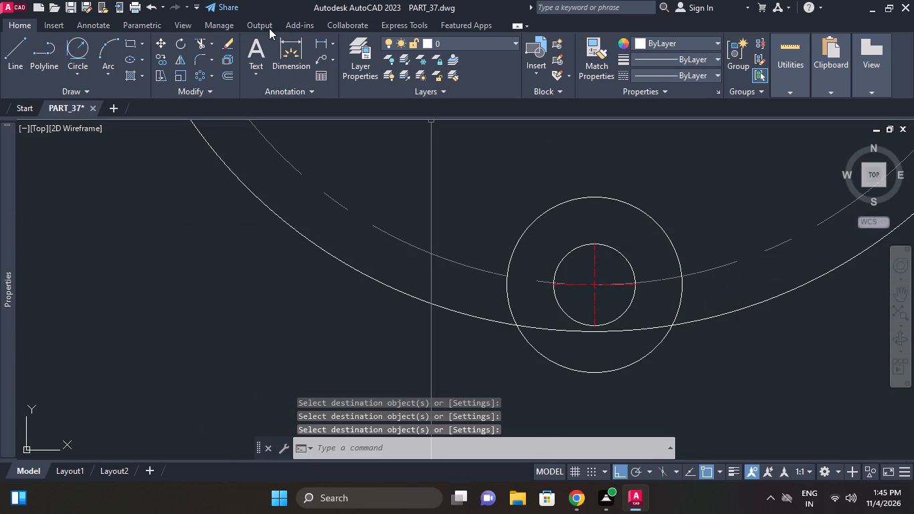
Trim away the portions of the flange view's outer circle that pass inside the four lugs.
click(192, 38)
right_click(308, 121)
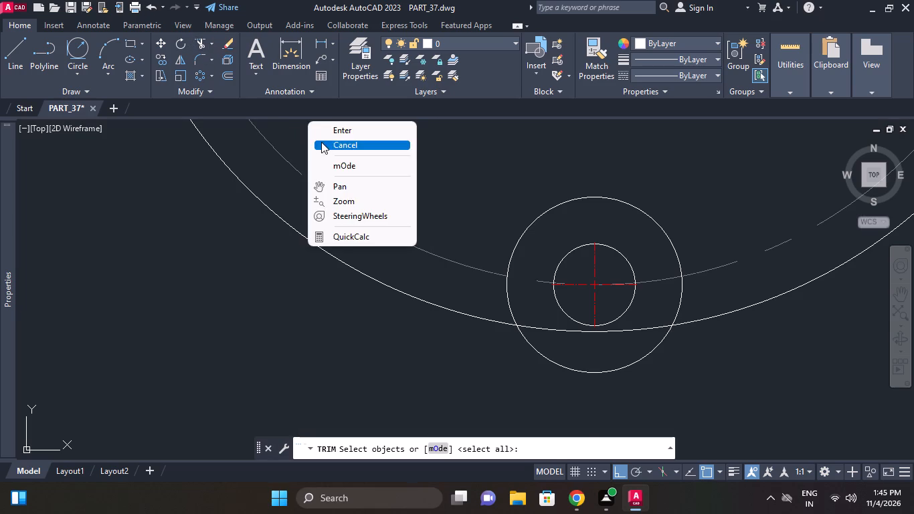
click(325, 134)
middle_drag(404, 197, 408, 113)
click(557, 247)
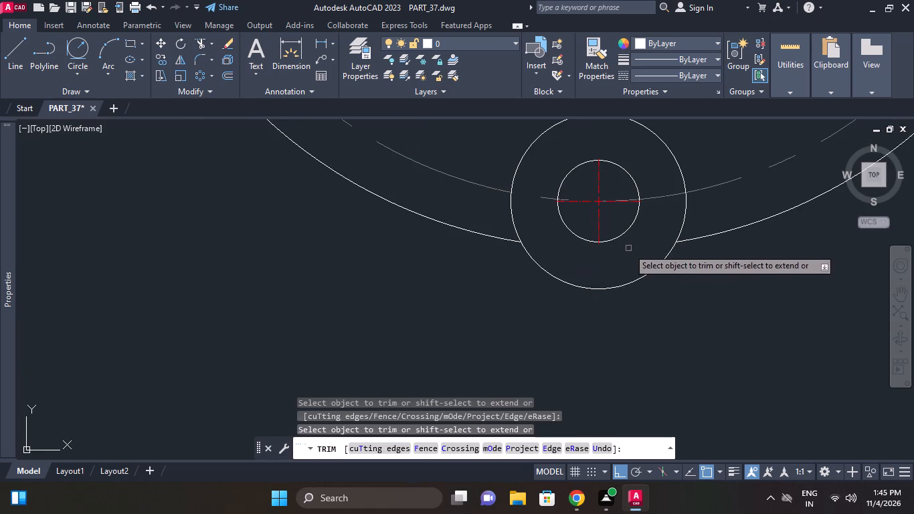
scroll(626, 258, down, 3)
middle_drag(601, 297, 569, 329)
scroll(699, 193, up, 3)
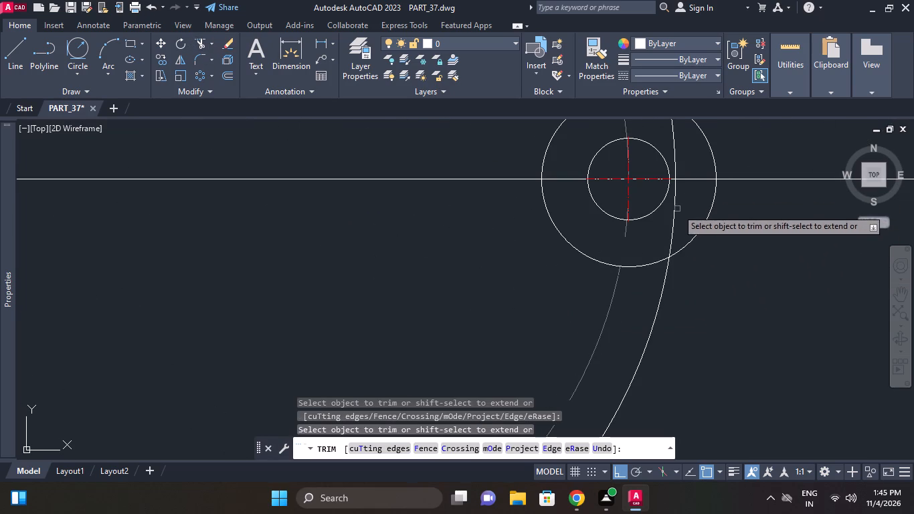
click(677, 209)
click(671, 201)
click(674, 169)
scroll(719, 187, down, 3)
middle_drag(720, 202, 729, 240)
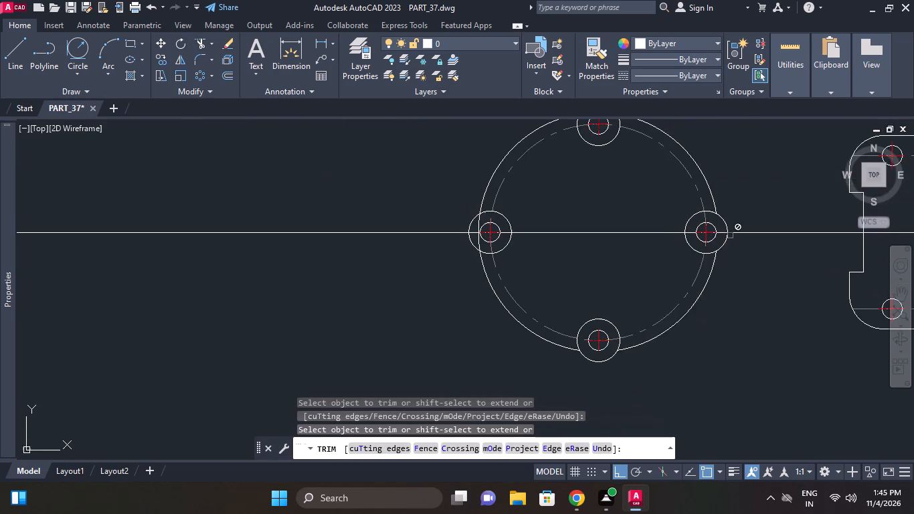
middle_drag(714, 157, 760, 217)
scroll(645, 169, up, 2)
click(623, 176)
scroll(600, 181, down, 2)
middle_drag(600, 181, 665, 98)
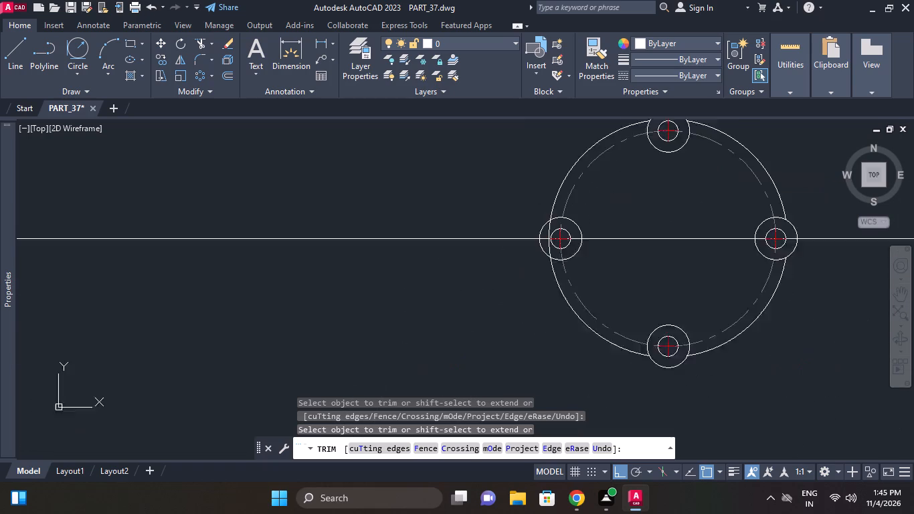
middle_drag(599, 236, 604, 207)
scroll(555, 195, up, 2)
click(567, 220)
click(570, 218)
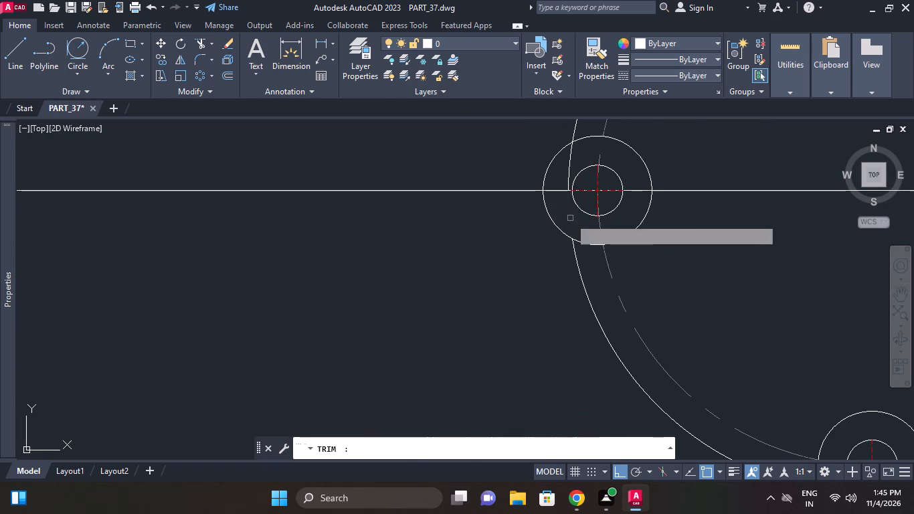
click(569, 179)
right_click(391, 153)
click(420, 159)
Measure the diameter of the plan view's large central bore with a trial diameter dimension.
scroll(503, 265, down, 3)
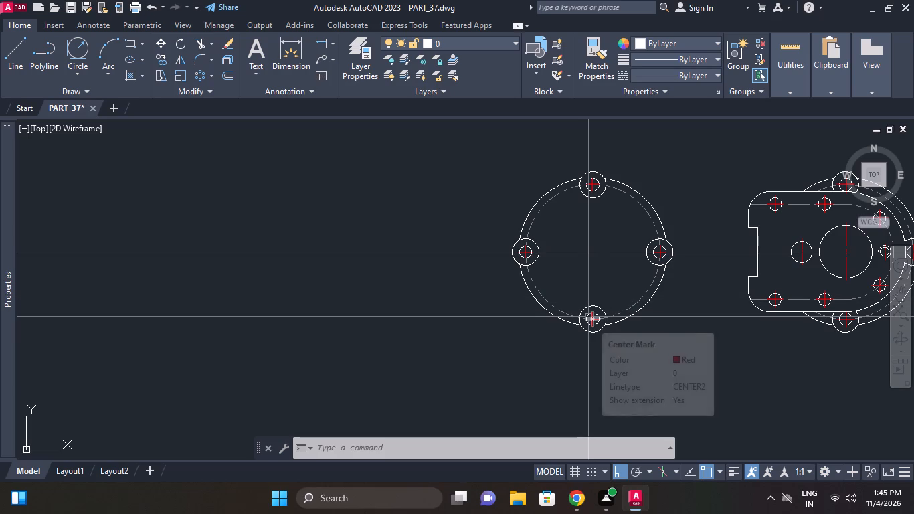
middle_drag(700, 293, 550, 293)
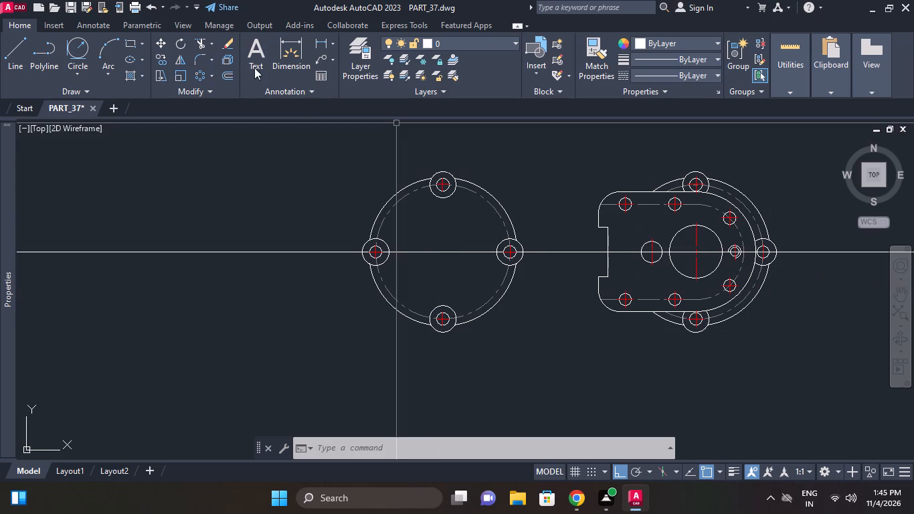
click(333, 37)
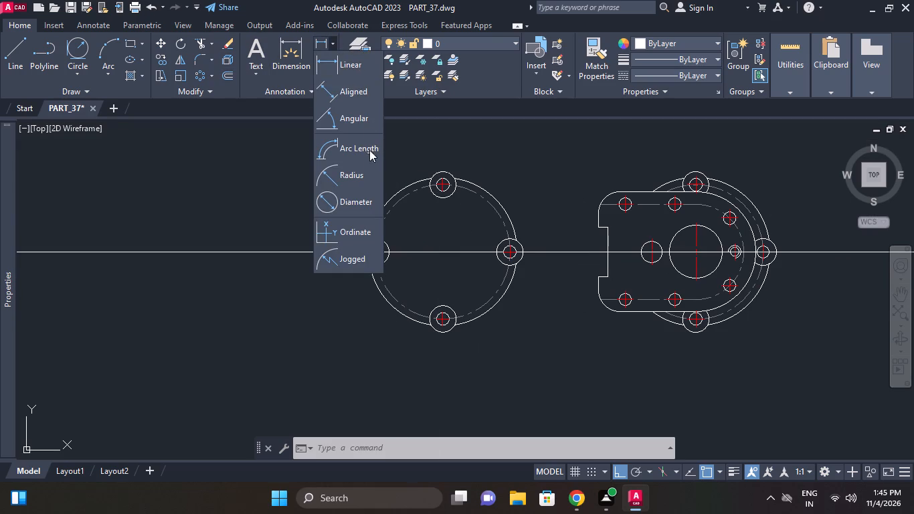
click(369, 195)
click(685, 230)
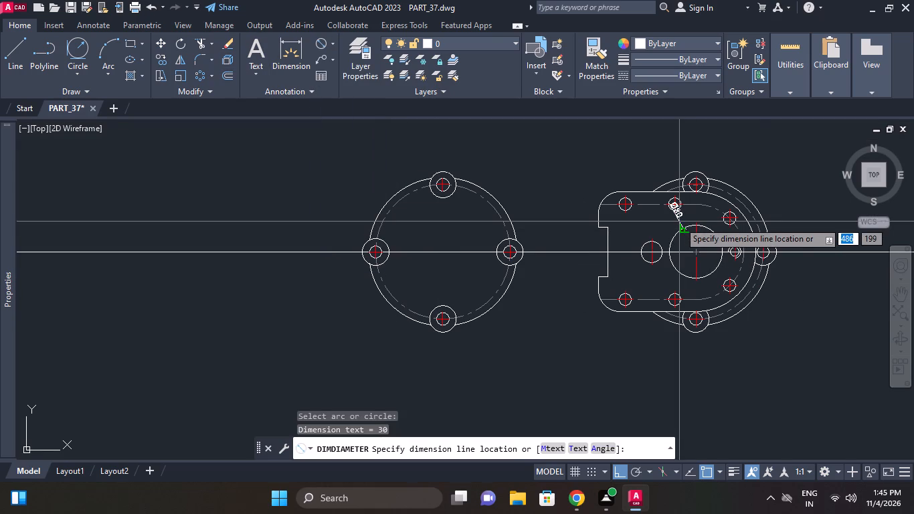
scroll(645, 224, up, 2)
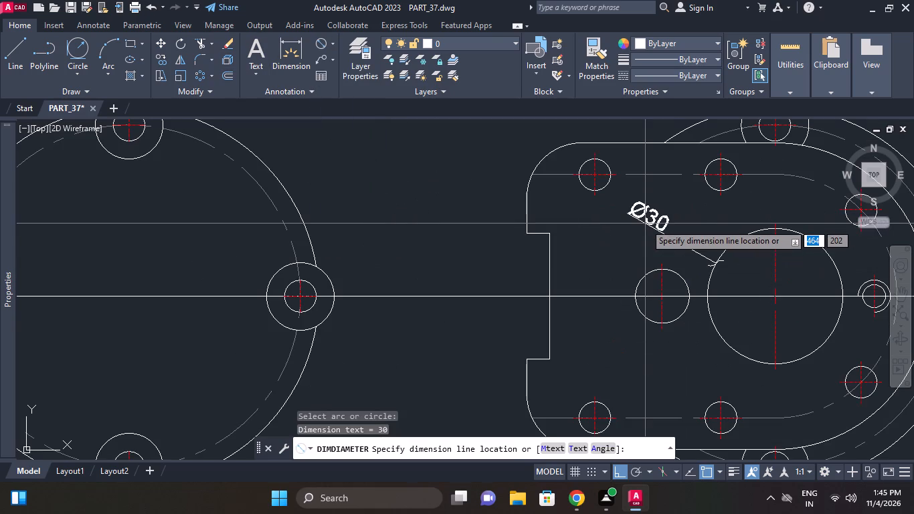
right_click(645, 224)
click(687, 242)
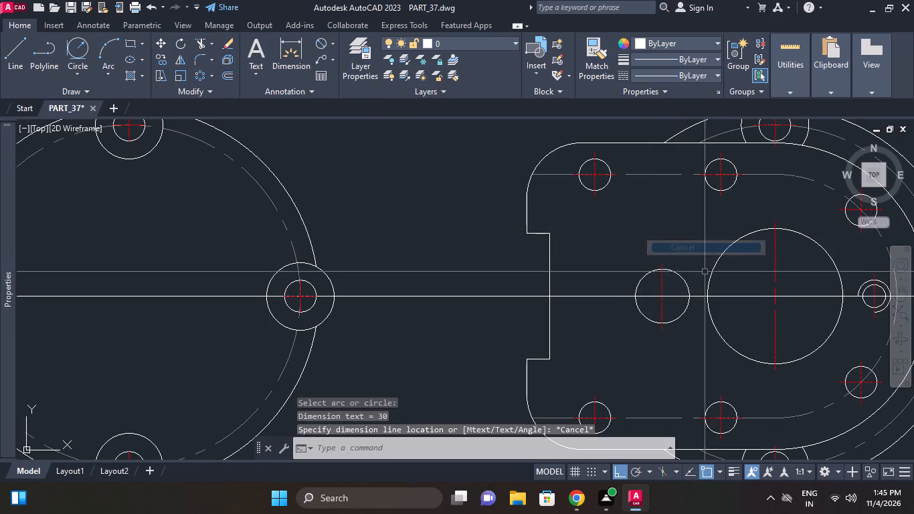
Offset the plan view's large central bore circle outward by 1.
middle_drag(675, 274, 579, 262)
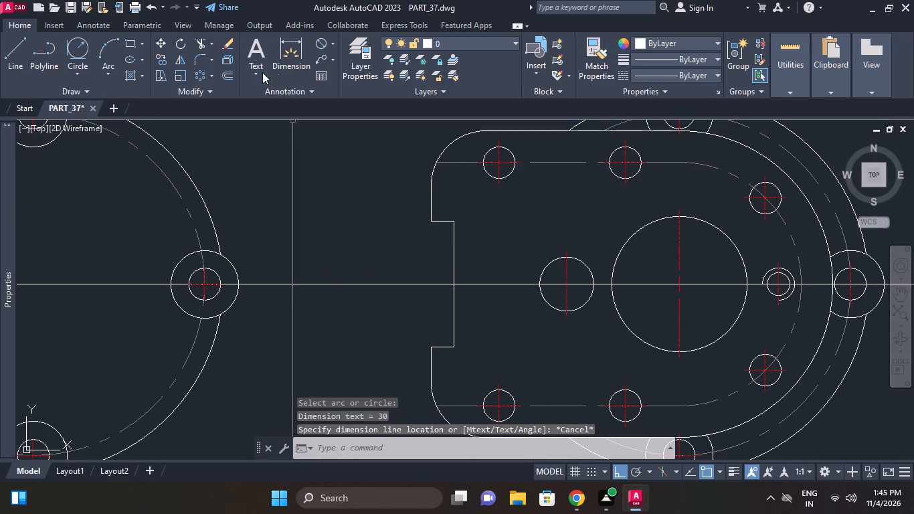
click(228, 74)
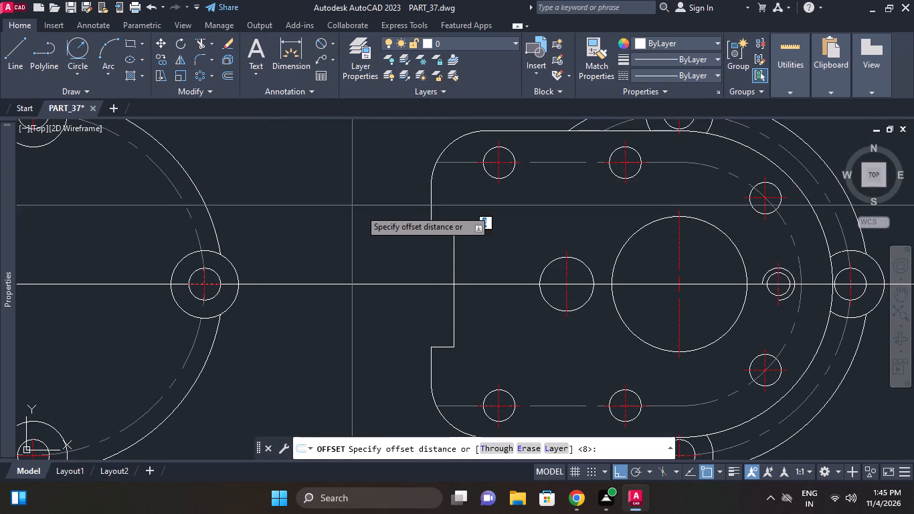
key(1)
key(Return)
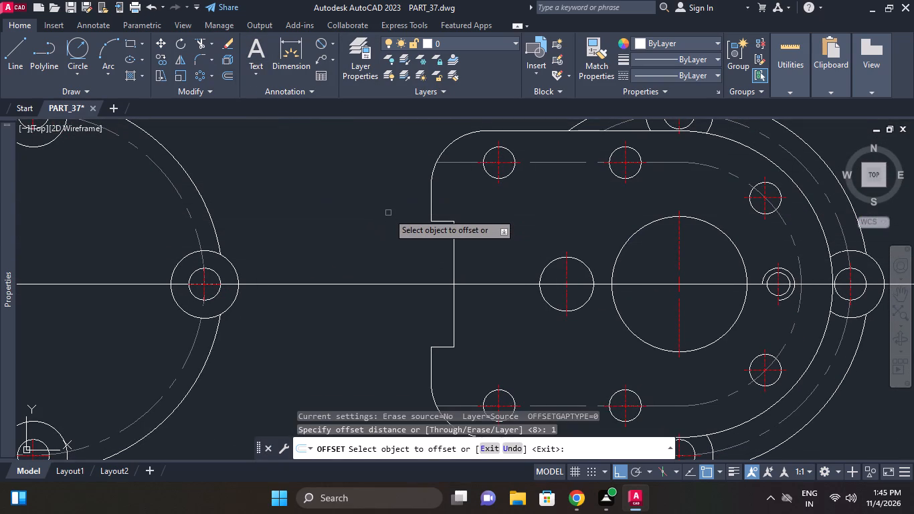
click(632, 234)
click(609, 208)
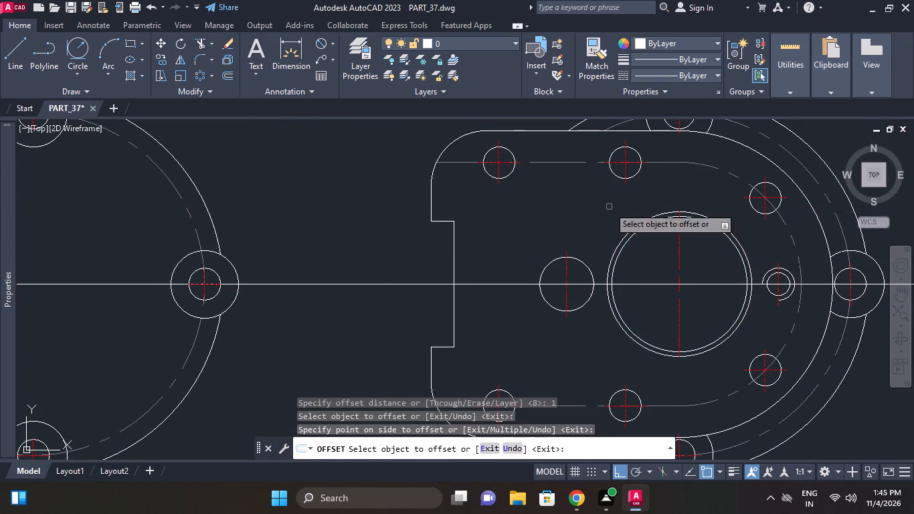
right_click(519, 204)
click(567, 209)
Draw a 30-diameter circle at the centre of the flange view.
scroll(534, 213, down, 1)
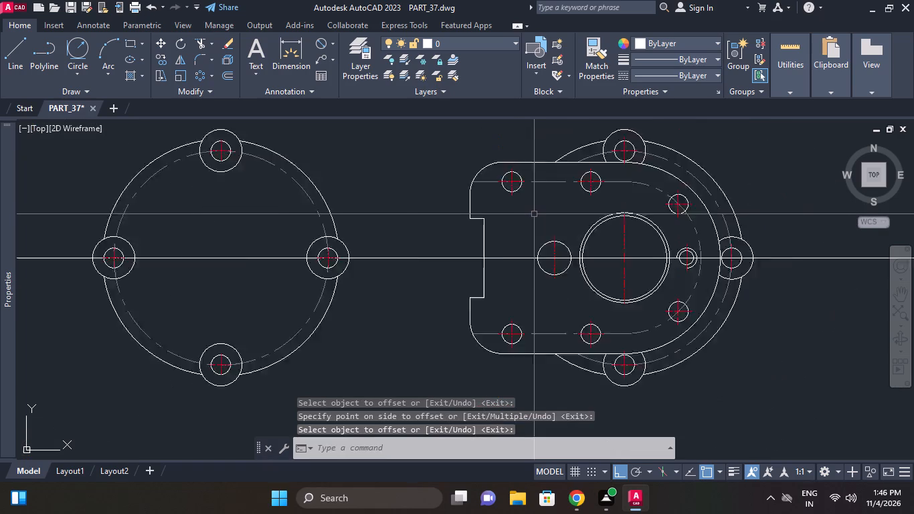
scroll(534, 214, down, 1)
middle_drag(382, 279, 440, 282)
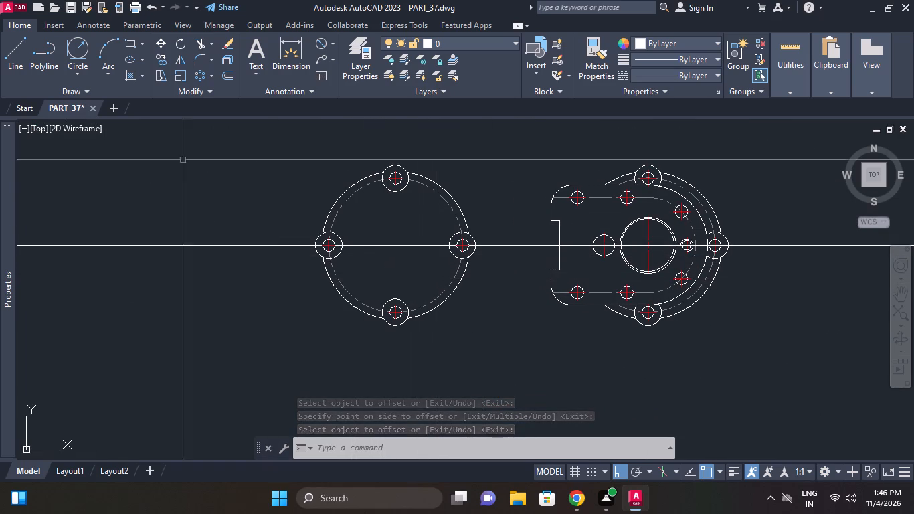
click(74, 71)
click(112, 114)
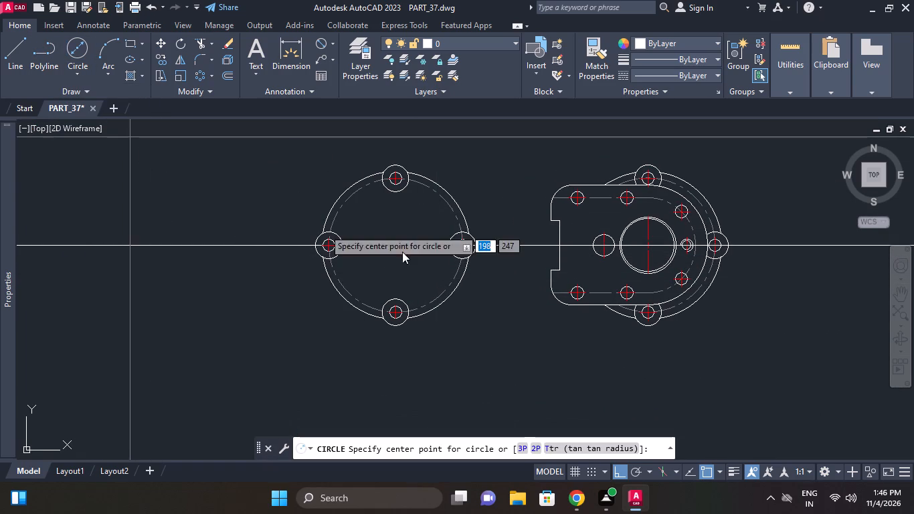
click(397, 242)
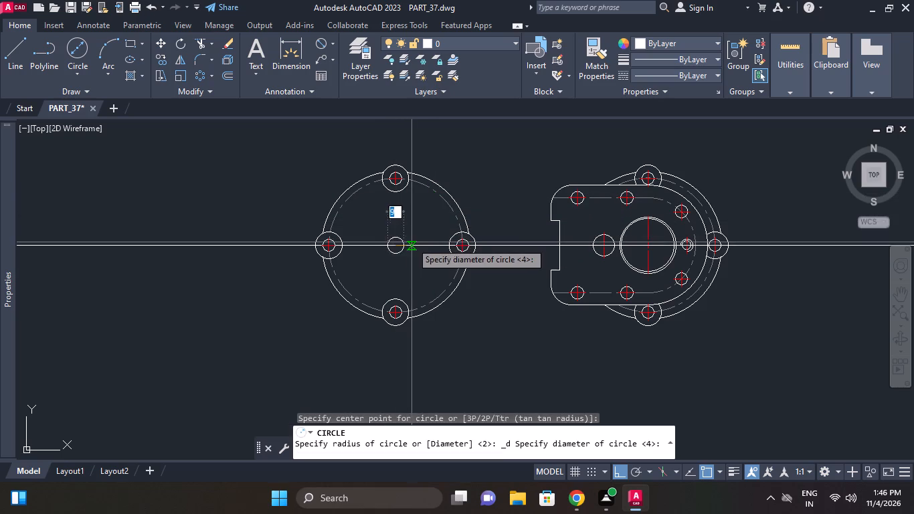
text(30)
key(Return)
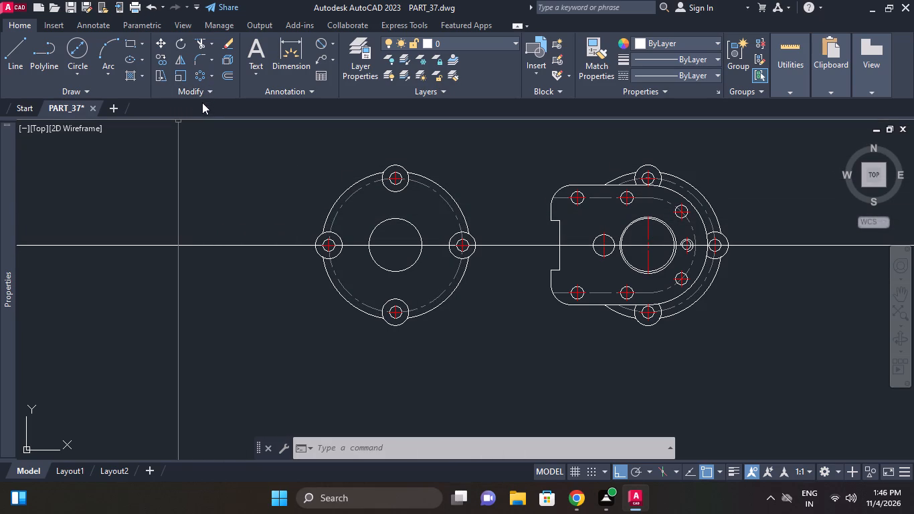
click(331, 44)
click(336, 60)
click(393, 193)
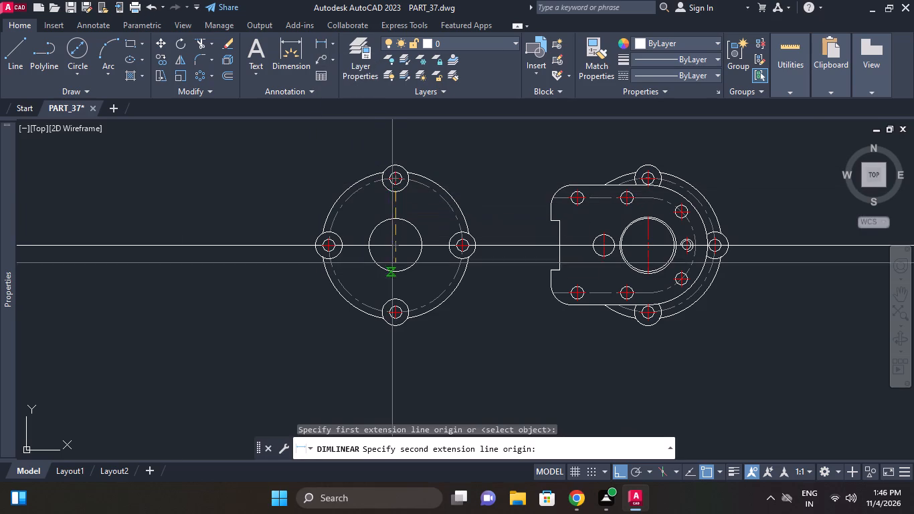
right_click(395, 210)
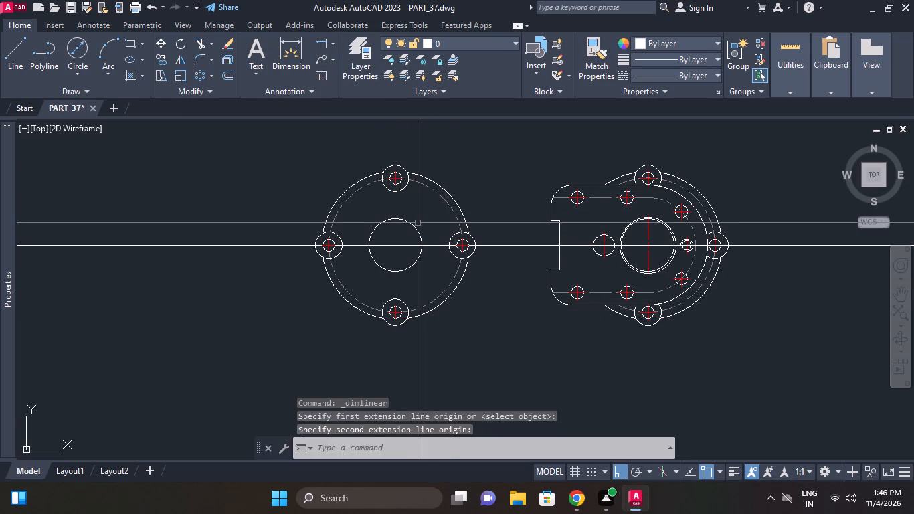
Draw a 60-diameter circle at the centre of the flange view.
click(77, 48)
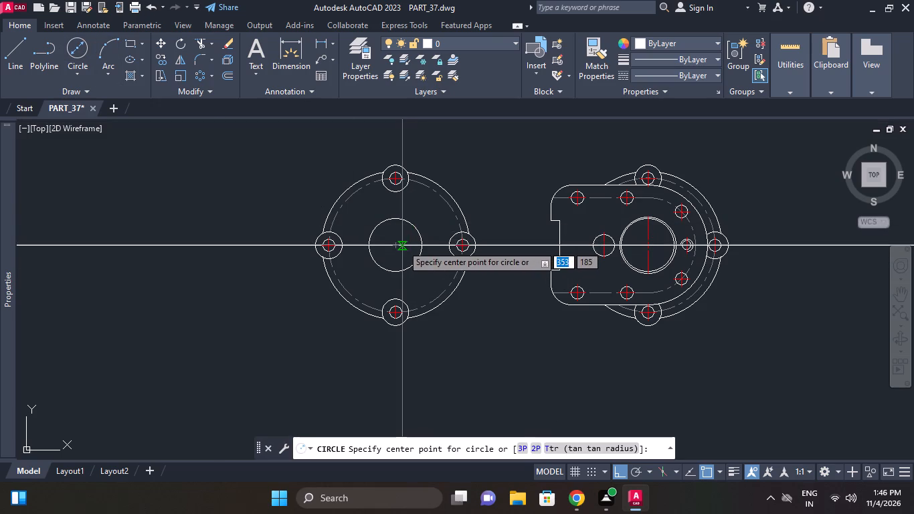
click(398, 245)
text(60)
key(Return)
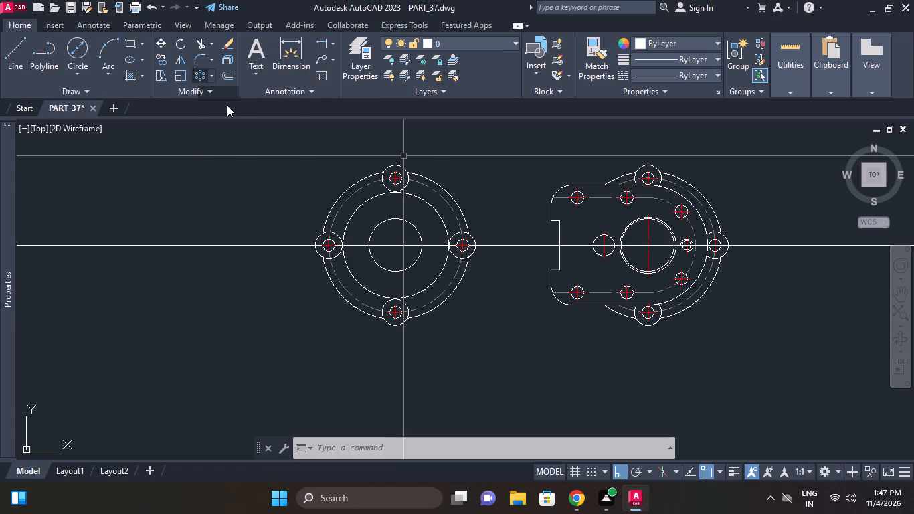
Draw a 40-diameter circle concentric with the flange view's central bore.
click(73, 50)
scroll(454, 280, up, 1)
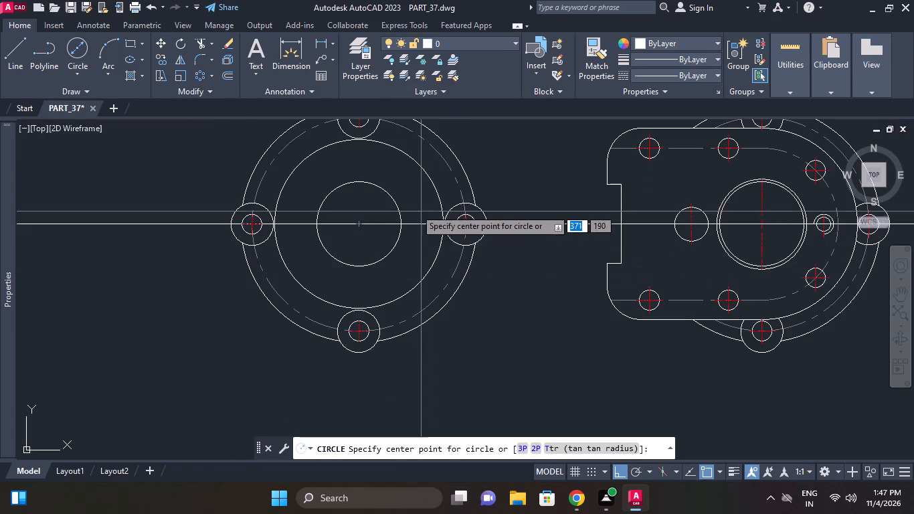
click(358, 222)
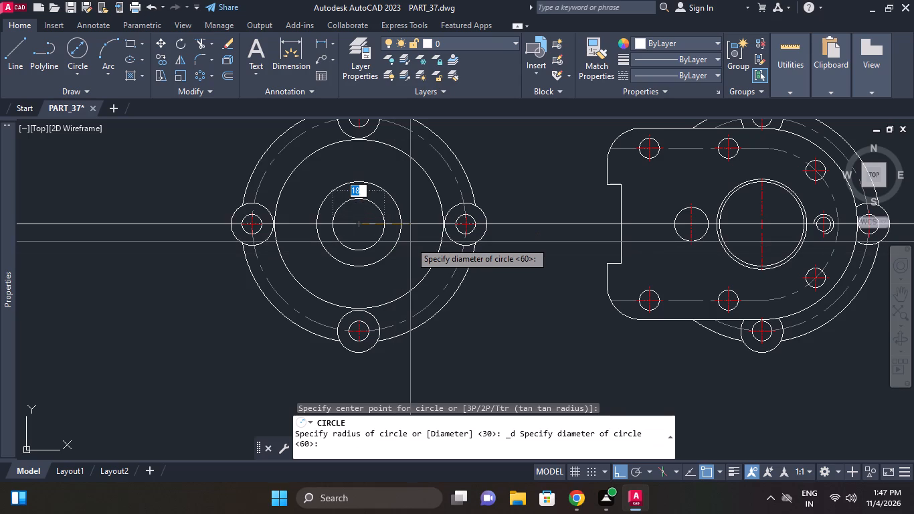
text(40)
key(Return)
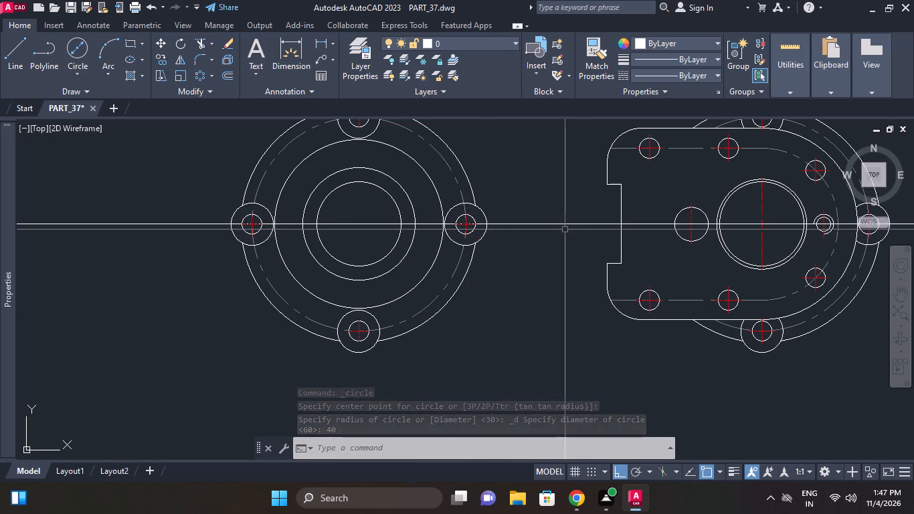
Move the whole plan view about 227 units horizontally away from the flange view, keeping it on the horizontal construction line.
middle_drag(566, 242, 590, 234)
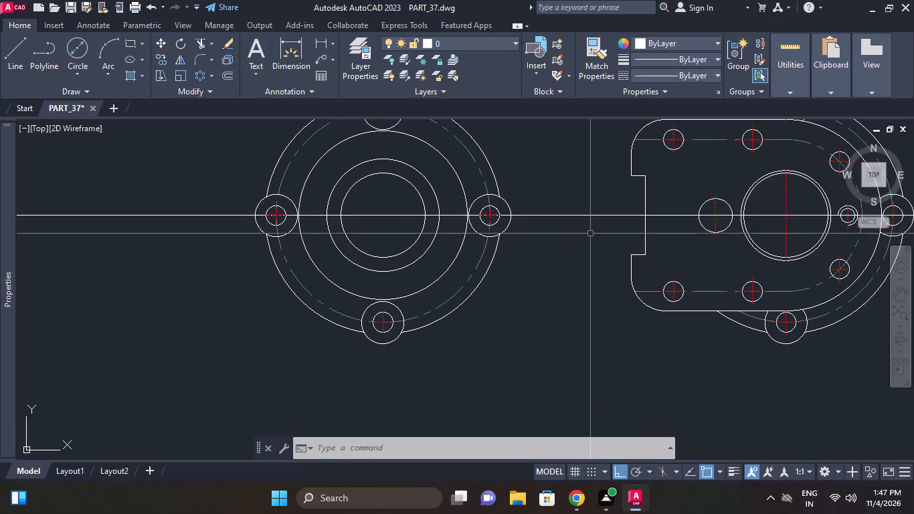
scroll(421, 255, down, 1)
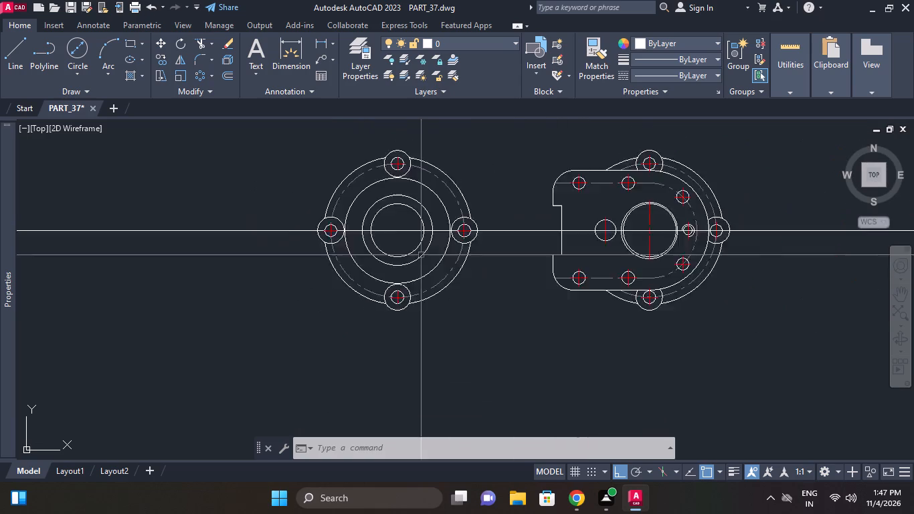
scroll(421, 258, down, 1)
middle_click(426, 279)
scroll(426, 279, down, 1)
scroll(492, 262, up, 1)
click(439, 200)
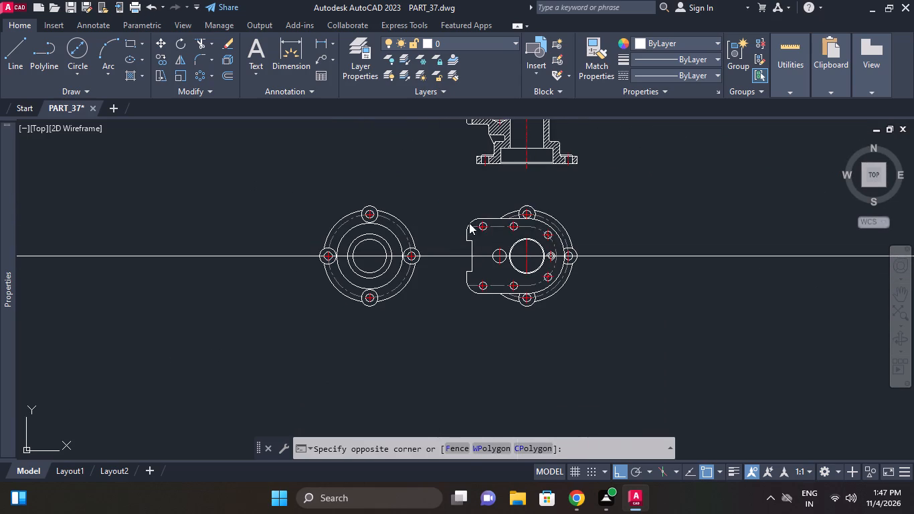
click(624, 336)
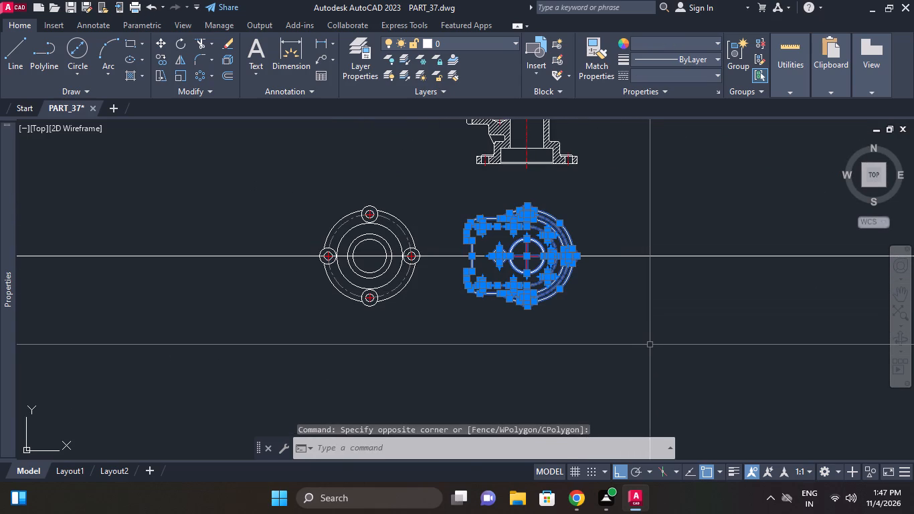
key(m)
key(space)
click(650, 341)
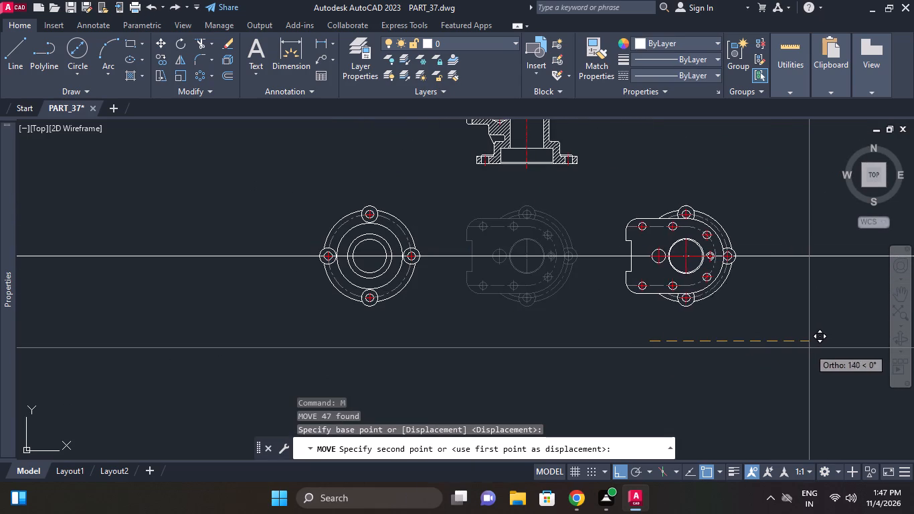
middle_drag(822, 351, 761, 353)
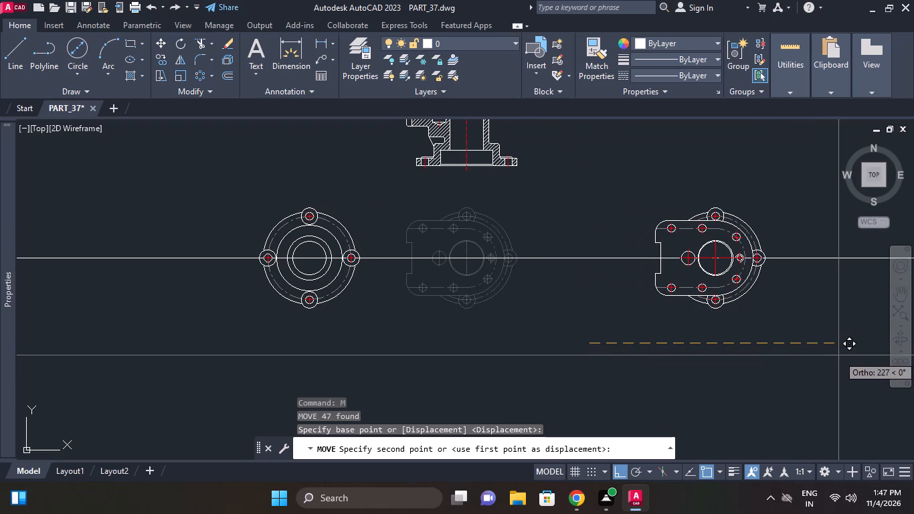
click(838, 355)
Add vertical construction lines through the section view's outermost left edge and through its central bore axis.
middle_drag(542, 256, 571, 333)
scroll(464, 273, up, 1)
middle_drag(464, 280, 468, 294)
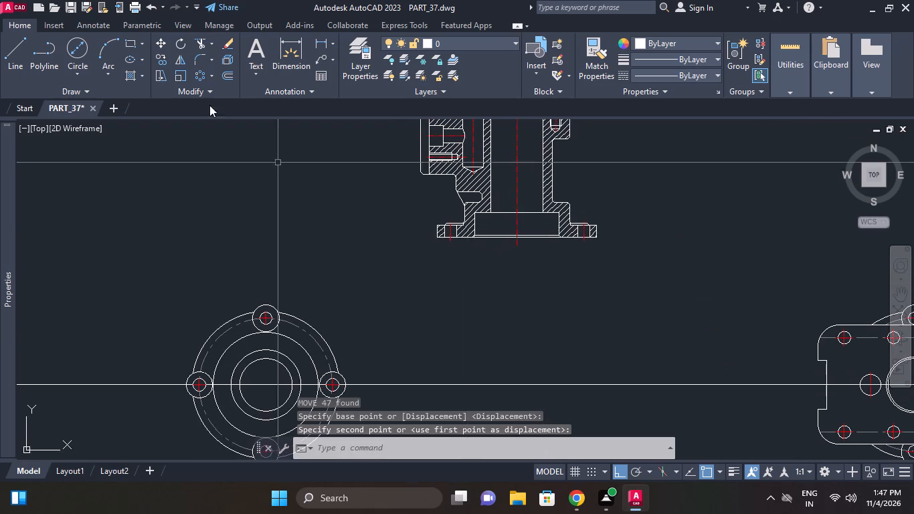
click(89, 97)
click(45, 109)
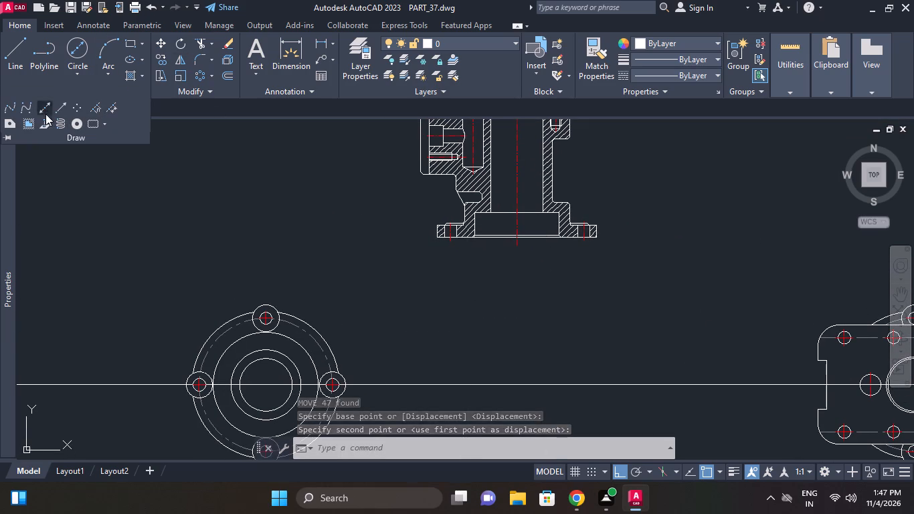
click(458, 448)
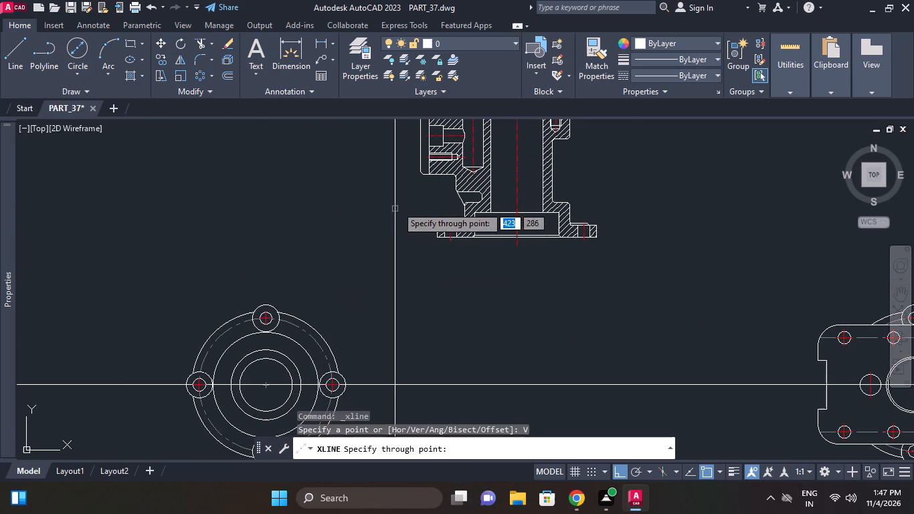
scroll(424, 172, up, 1)
click(420, 151)
scroll(687, 263, down, 1)
middle_drag(687, 266, 687, 329)
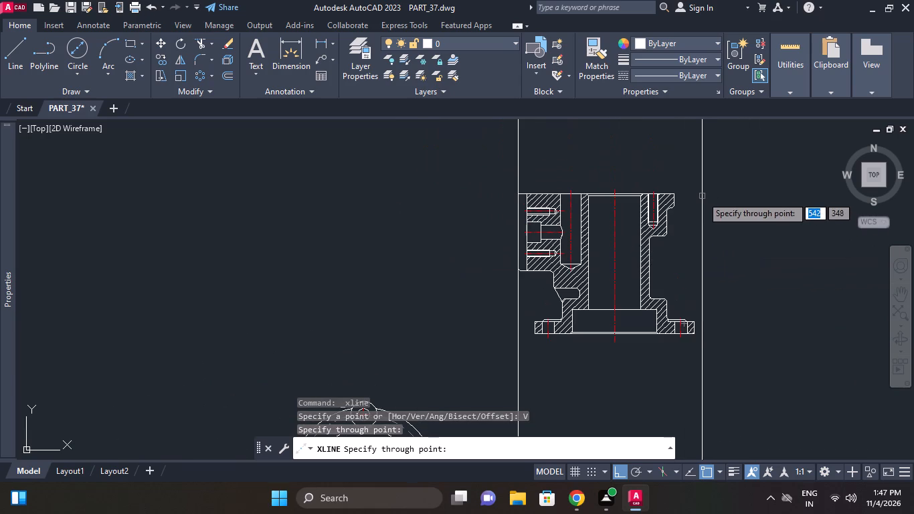
middle_drag(718, 244, 729, 145)
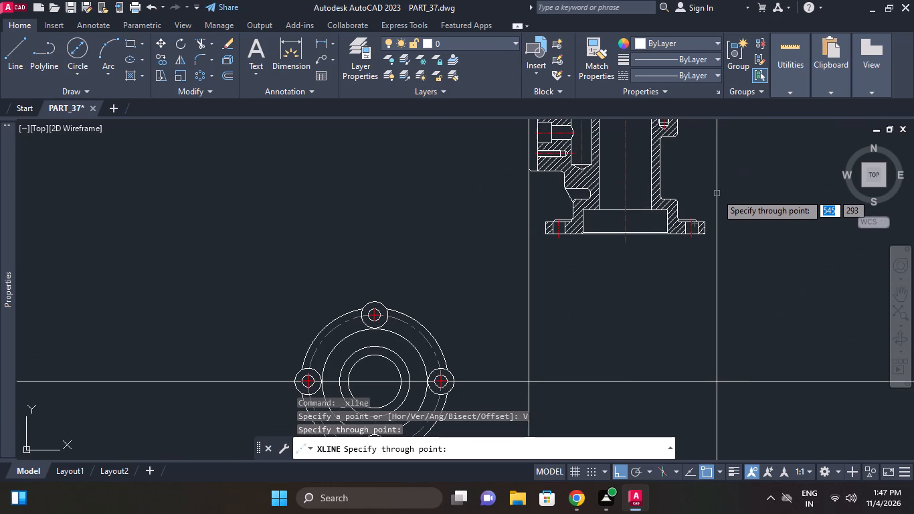
scroll(723, 247, up, 1)
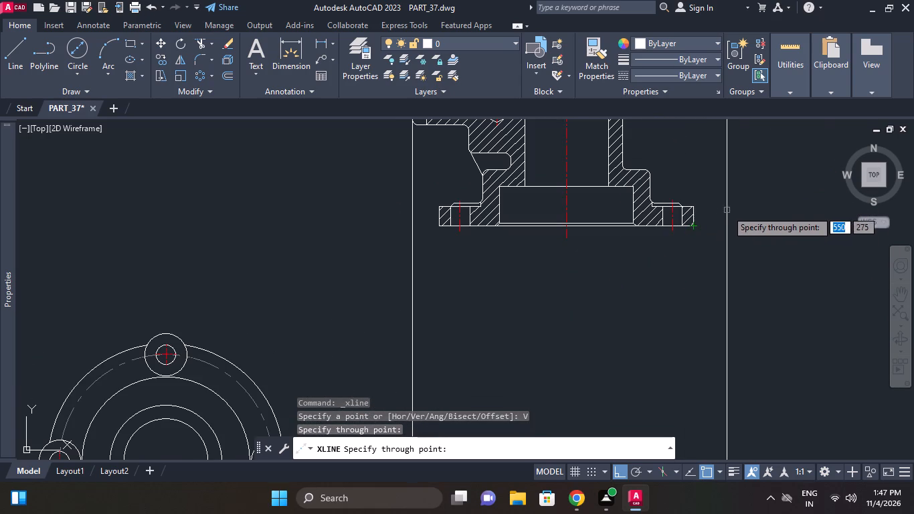
click(564, 238)
right_click(725, 223)
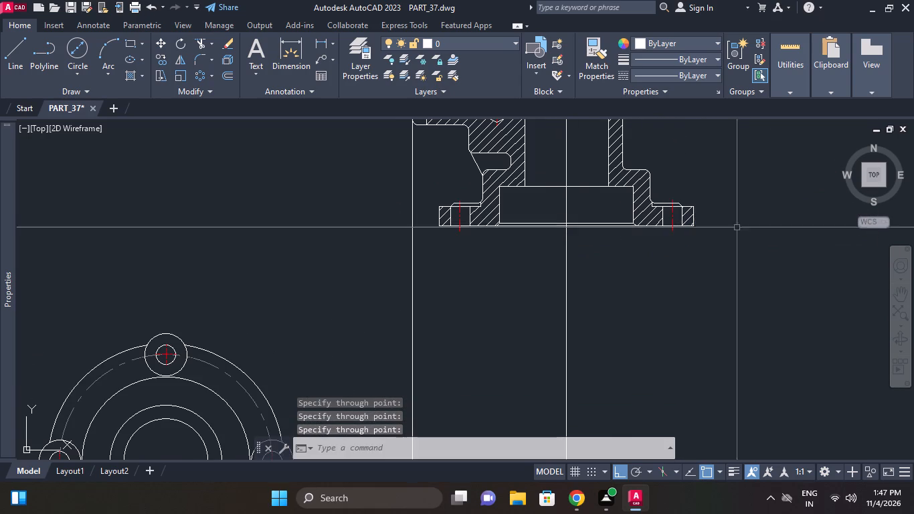
Move the flange view by its centre onto the intersection of the section's vertical axis line and the horizontal construction line.
scroll(727, 216, down, 2)
middle_drag(727, 216, 724, 209)
click(399, 209)
click(570, 365)
right_click(545, 204)
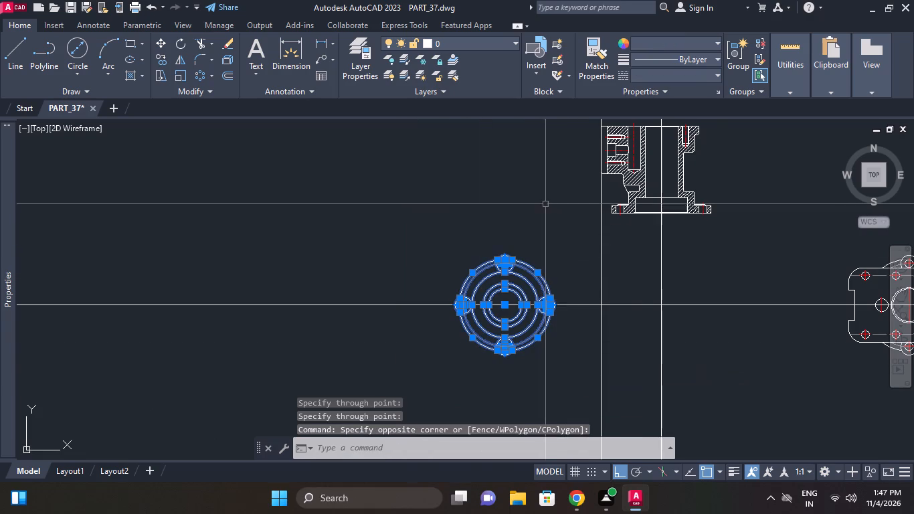
click(585, 250)
scroll(529, 307, up, 2)
click(469, 307)
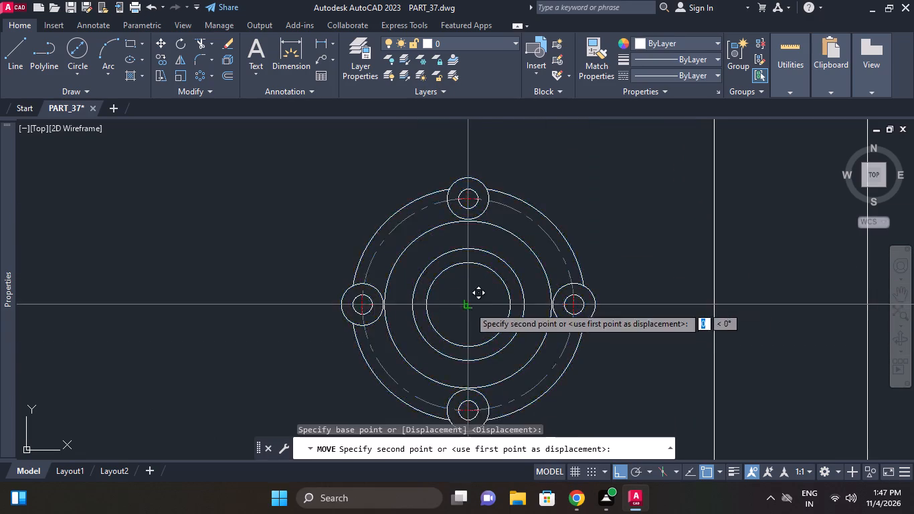
middle_drag(567, 319, 422, 319)
scroll(688, 312, up, 1)
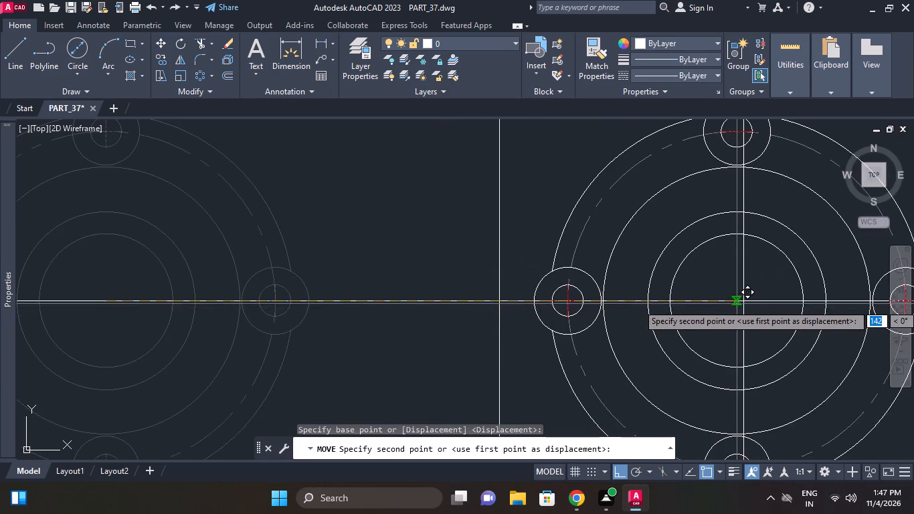
click(744, 303)
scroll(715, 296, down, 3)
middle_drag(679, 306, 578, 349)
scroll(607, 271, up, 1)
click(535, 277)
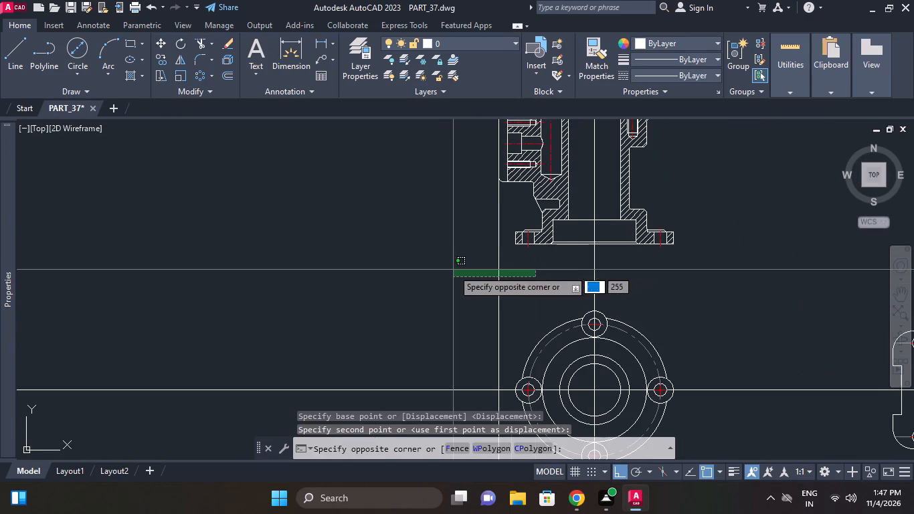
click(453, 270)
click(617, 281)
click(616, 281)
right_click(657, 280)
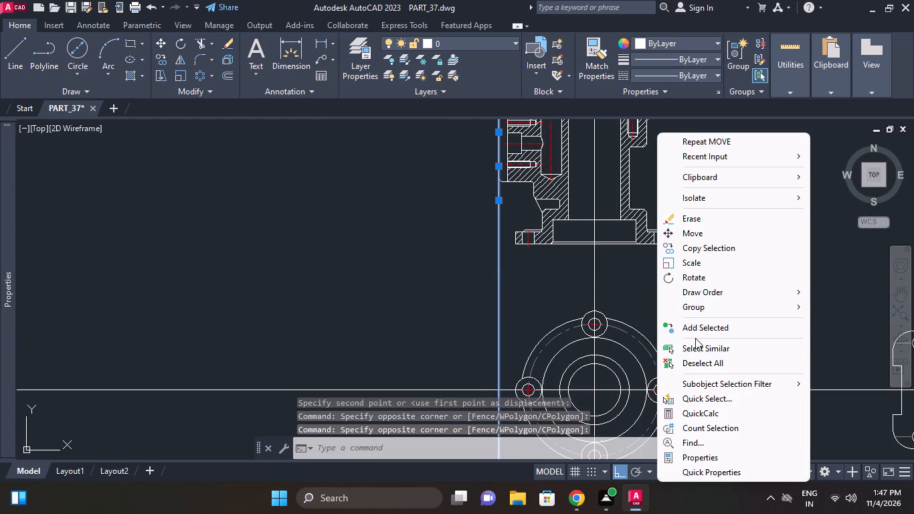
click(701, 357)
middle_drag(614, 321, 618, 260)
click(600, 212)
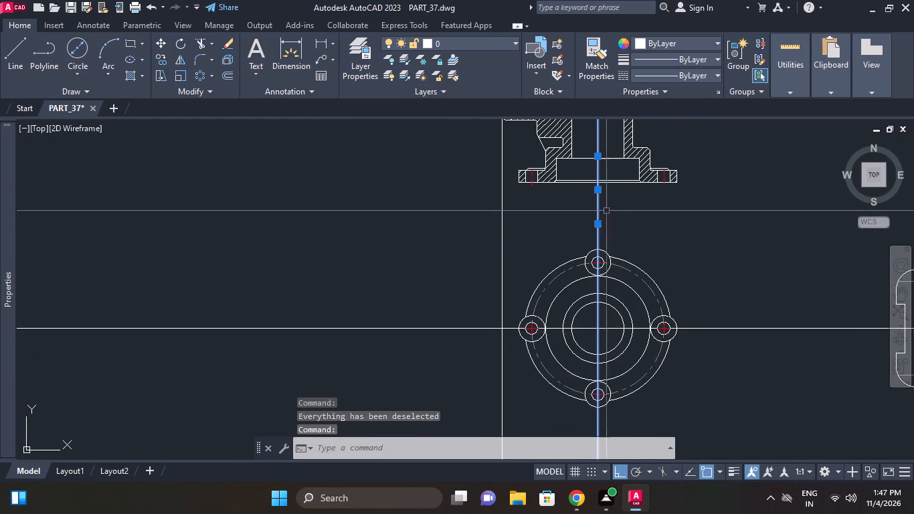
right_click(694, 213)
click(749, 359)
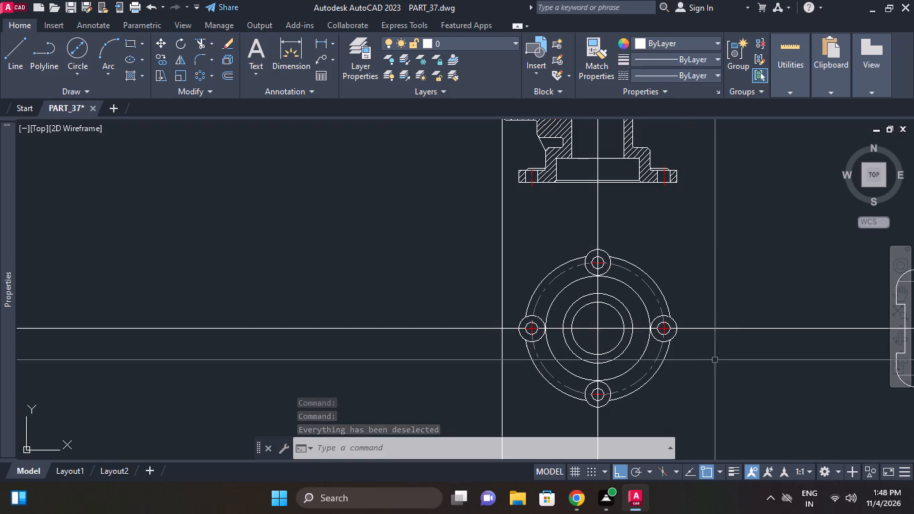
Offset the horizontal construction line through the flange view by 20 to both sides.
click(226, 76)
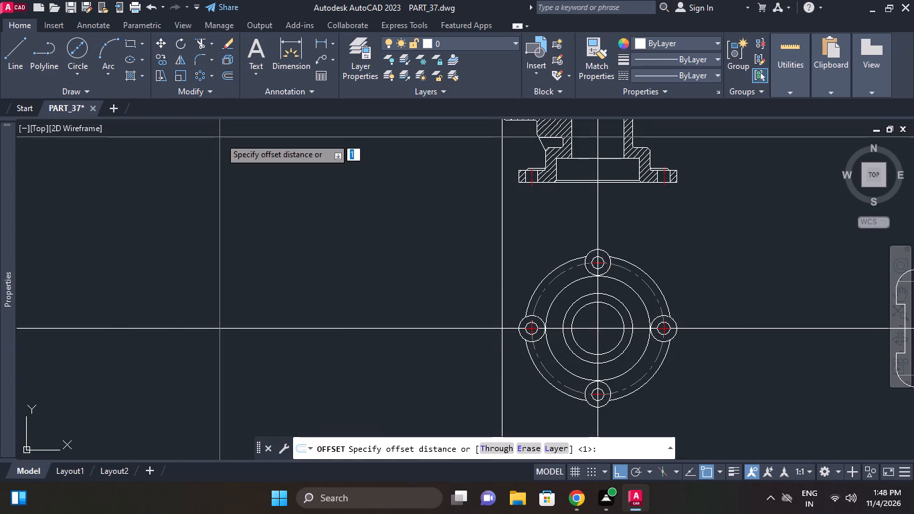
text(20)
key(Return)
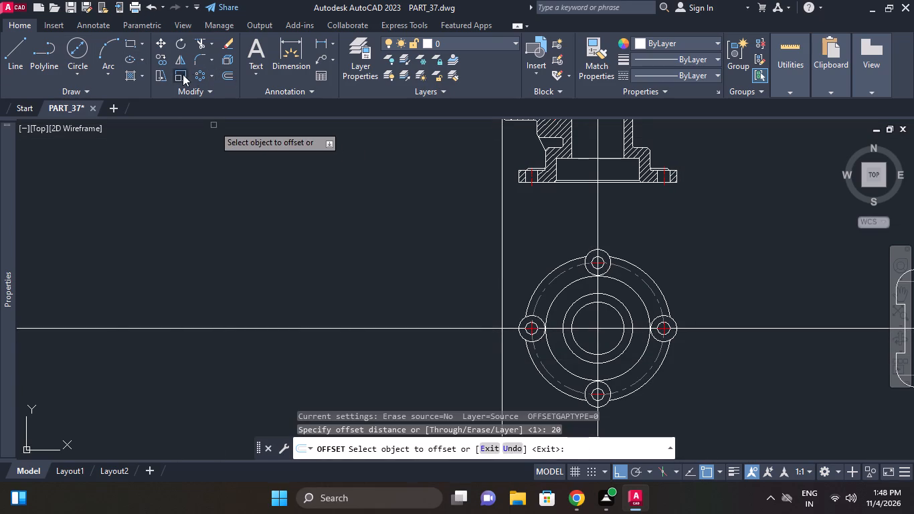
click(690, 329)
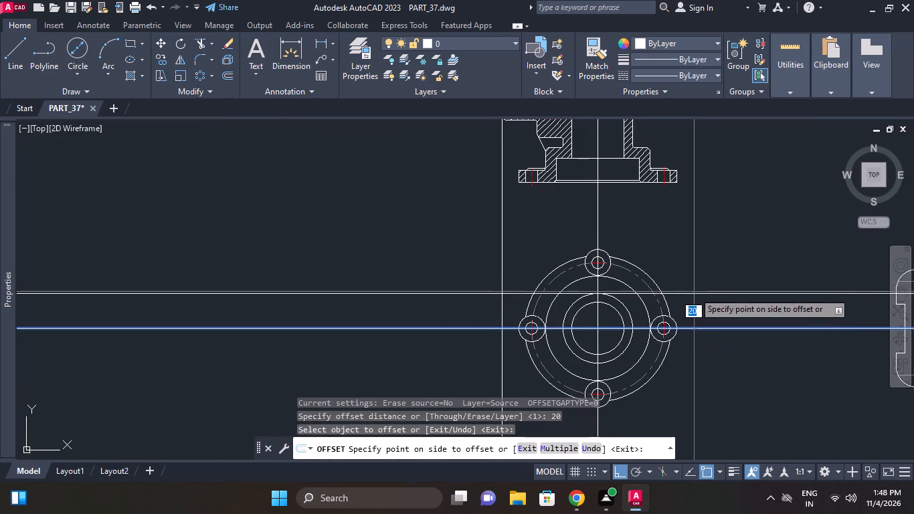
click(694, 292)
click(709, 329)
click(703, 369)
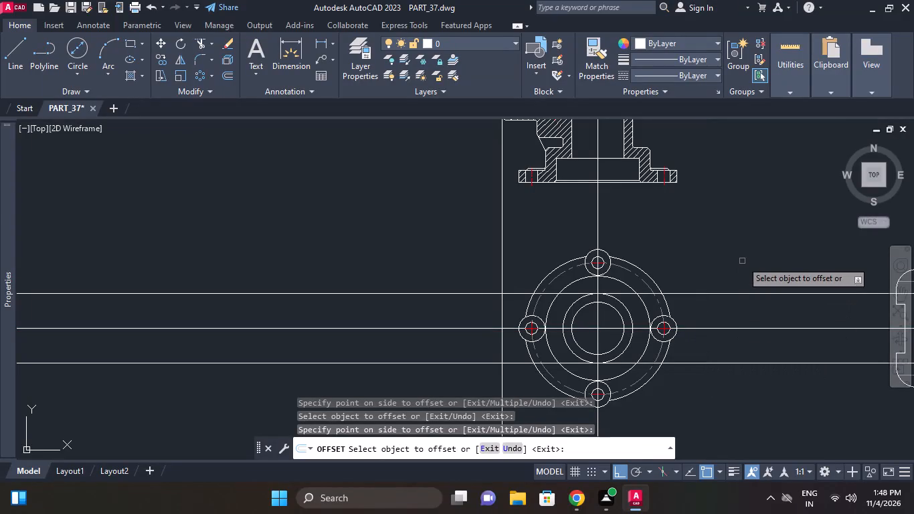
right_click(755, 255)
click(784, 266)
Trim the two offset lines and the left vertical construction line to their shared corners, closing the left end beside the flange view.
scroll(595, 309, up, 2)
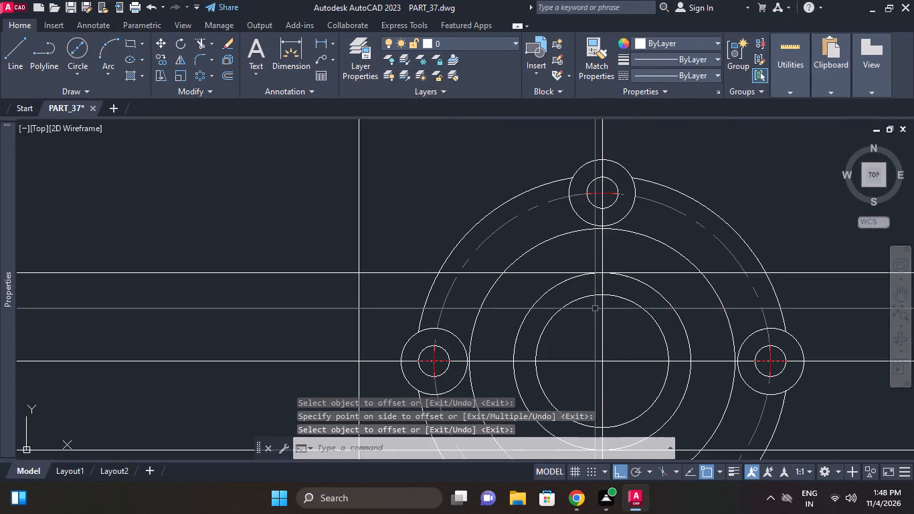
click(199, 41)
right_click(225, 152)
click(258, 158)
middle_drag(304, 215, 333, 140)
drag(321, 195, 315, 202)
click(271, 226)
scroll(278, 211, down, 2)
middle_drag(288, 199, 298, 135)
drag(301, 228, 301, 206)
click(296, 179)
click(341, 249)
click(300, 243)
scroll(298, 251, down, 1)
middle_drag(298, 253, 297, 308)
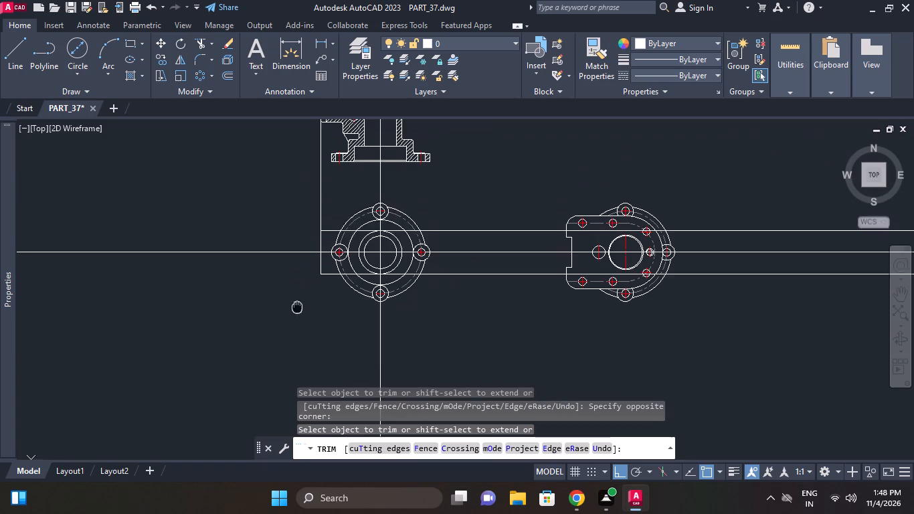
click(316, 201)
click(335, 195)
Trim the two horizontal offset lines between the flange view's vertical axis and the middle circle, on the side away from the closed end.
scroll(367, 232, down, 1)
middle_click(365, 244)
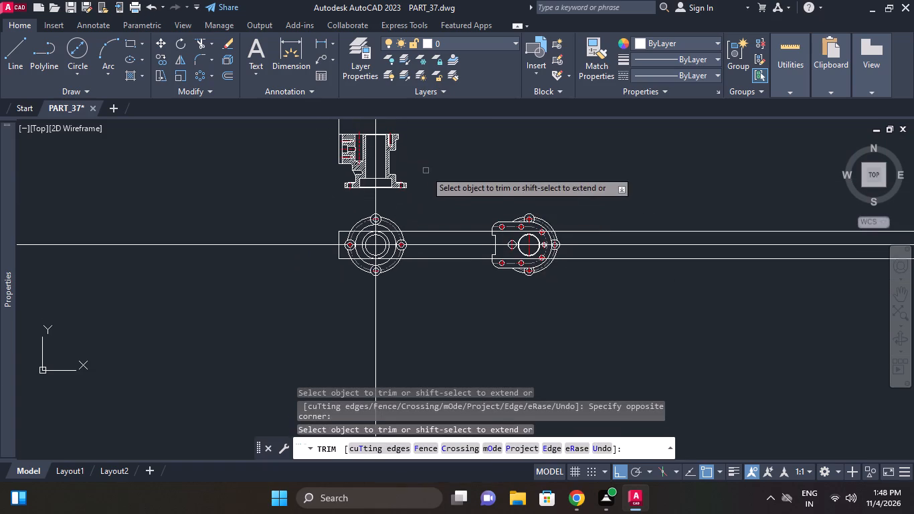
scroll(420, 216, up, 2)
middle_drag(407, 222, 525, 179)
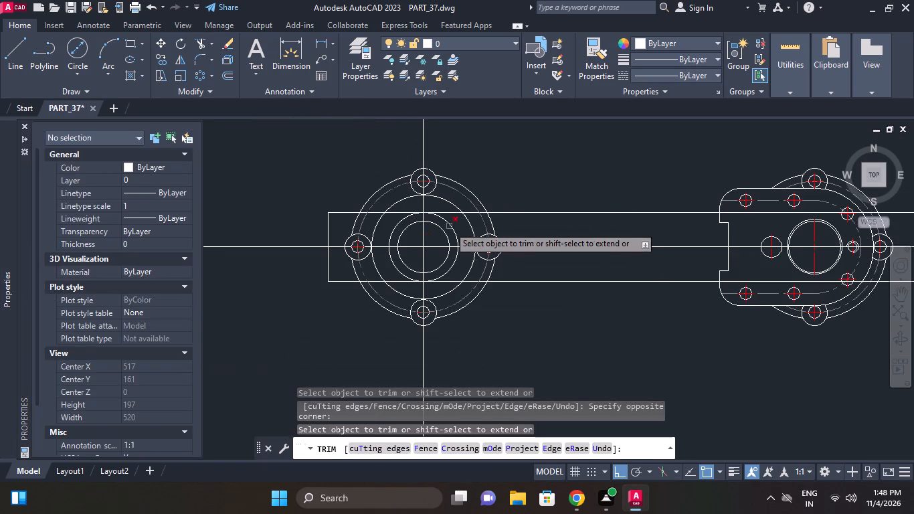
scroll(444, 202, up, 1)
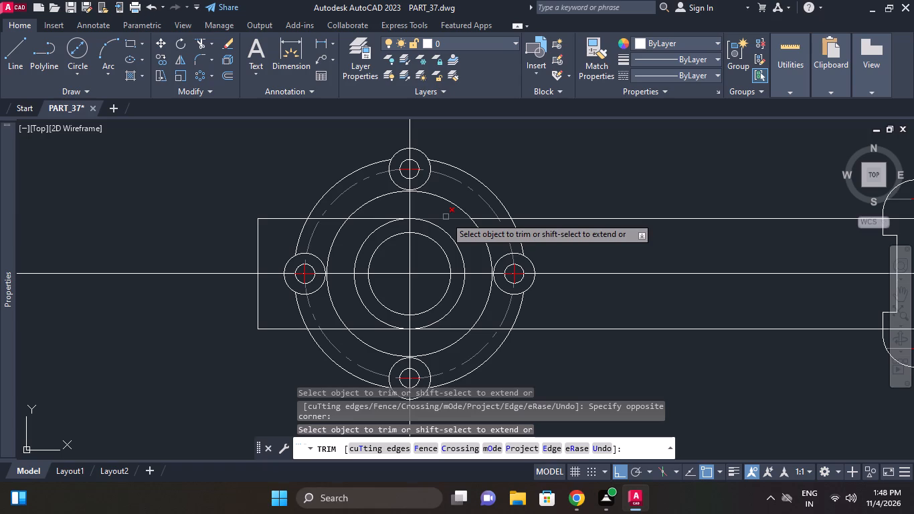
click(446, 217)
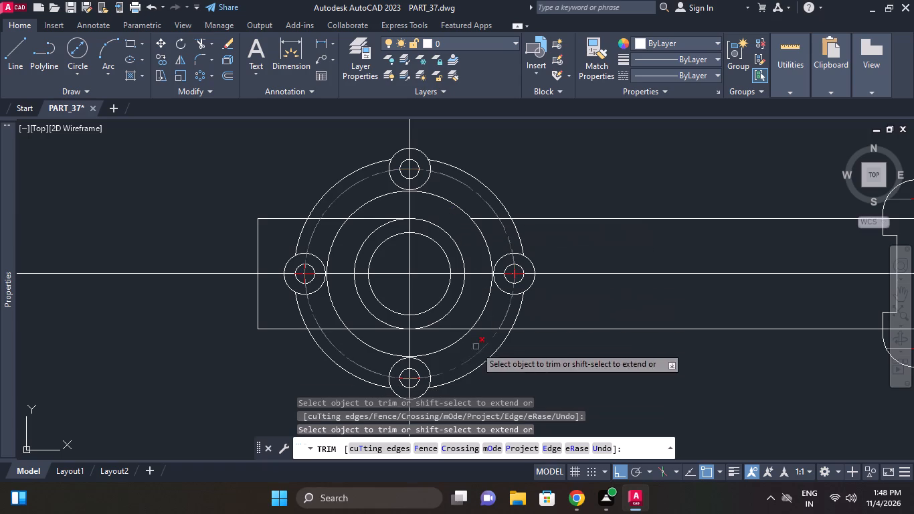
click(450, 332)
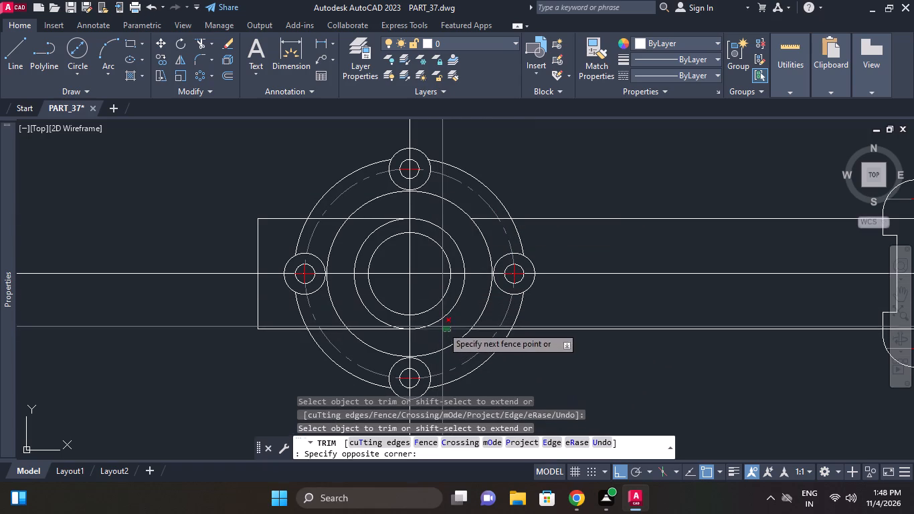
click(442, 327)
right_click(655, 292)
click(706, 88)
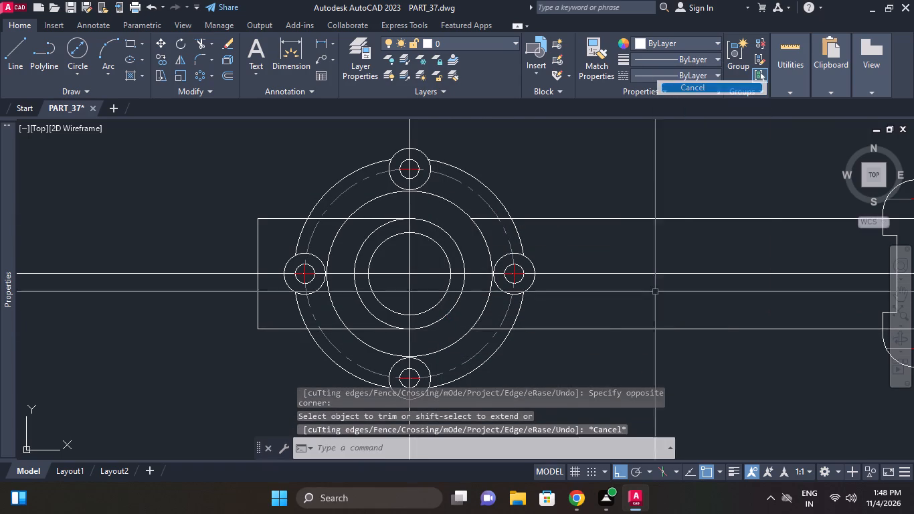
Erase the two leftover offset line pieces running from the flange view's middle circle toward the neighbouring view.
click(645, 197)
click(608, 234)
click(638, 362)
click(600, 324)
right_click(624, 294)
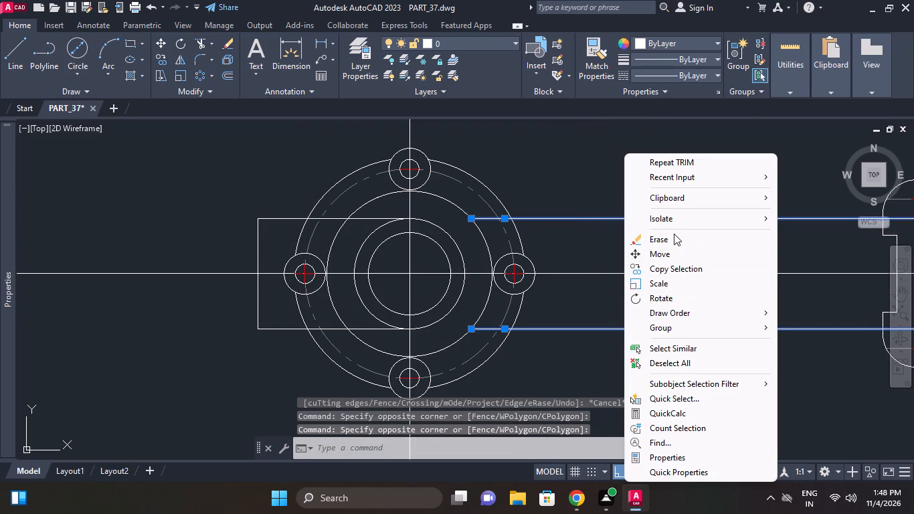
click(672, 236)
Explode the array of four bolt holes in the flange view.
middle_drag(519, 310, 658, 298)
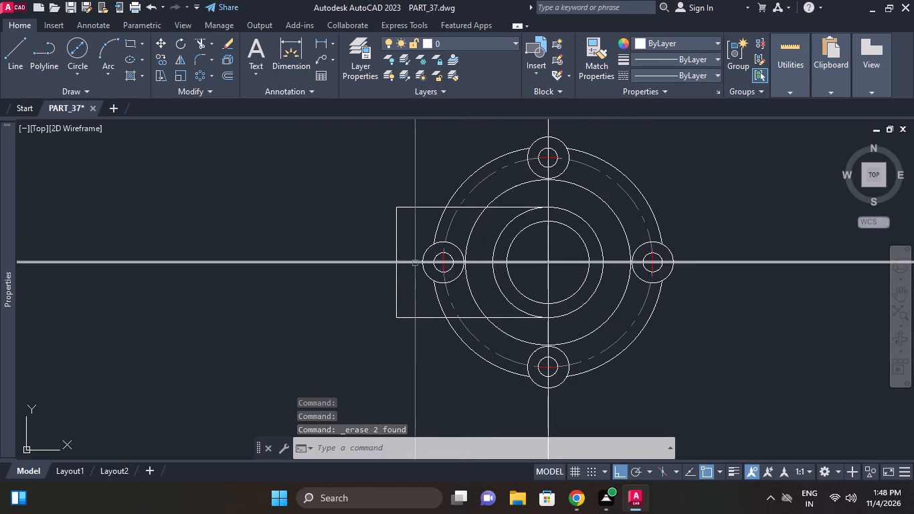
click(450, 242)
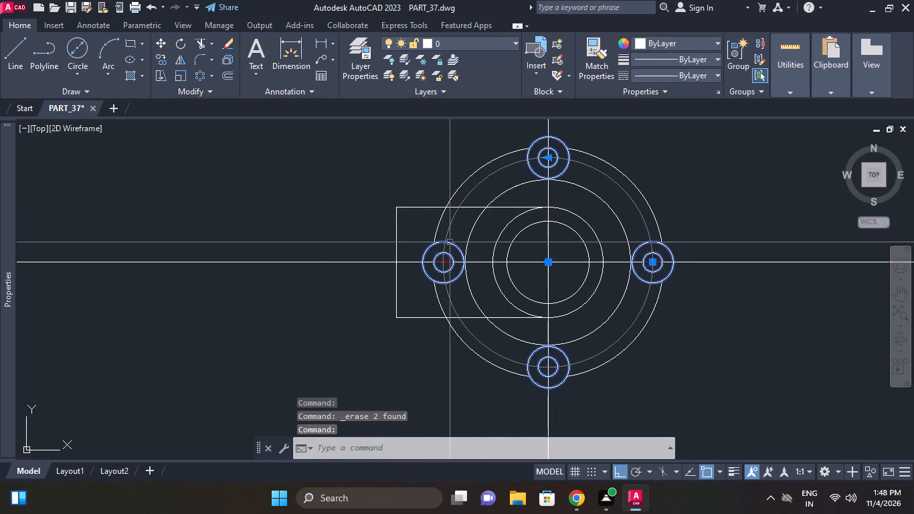
text(x)
key(space)
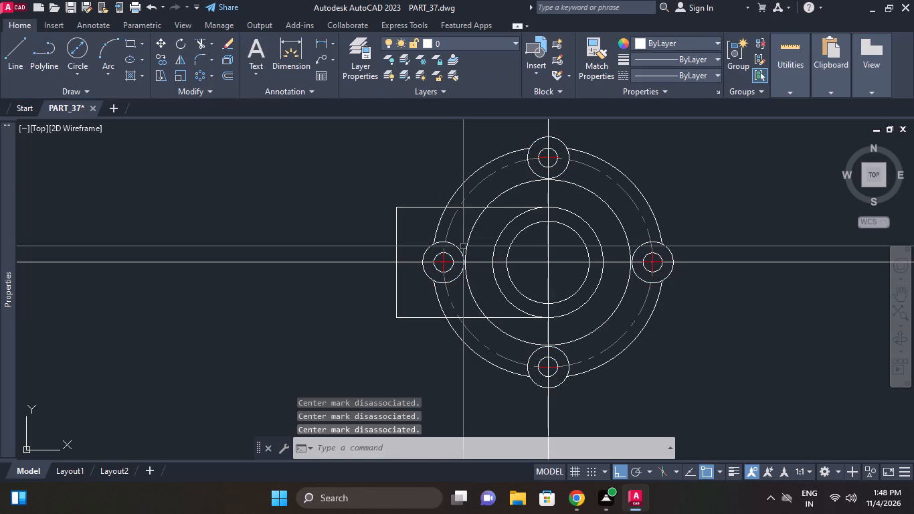
Trim the outer circle inside the extension's upper half, and the dashed bolt circle from the left bolt hole up through the top one.
click(199, 41)
right_click(224, 191)
click(254, 201)
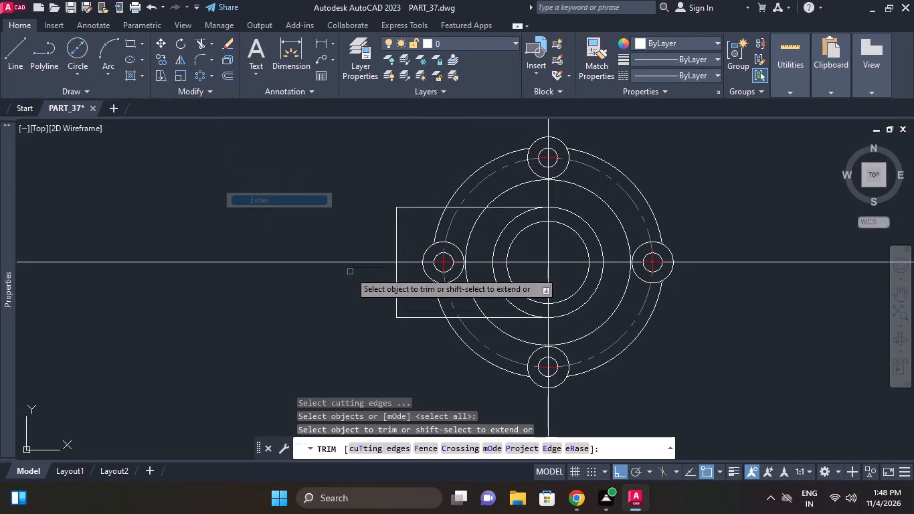
scroll(462, 219, up, 1)
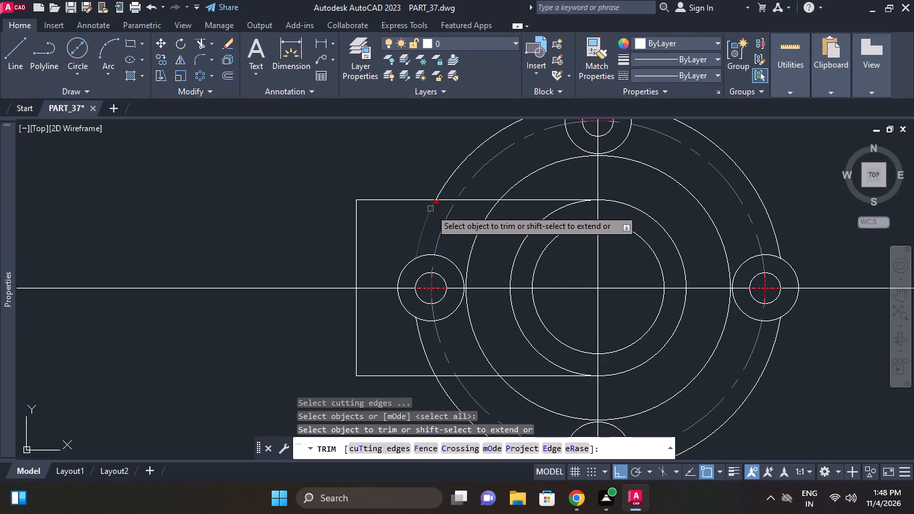
click(430, 209)
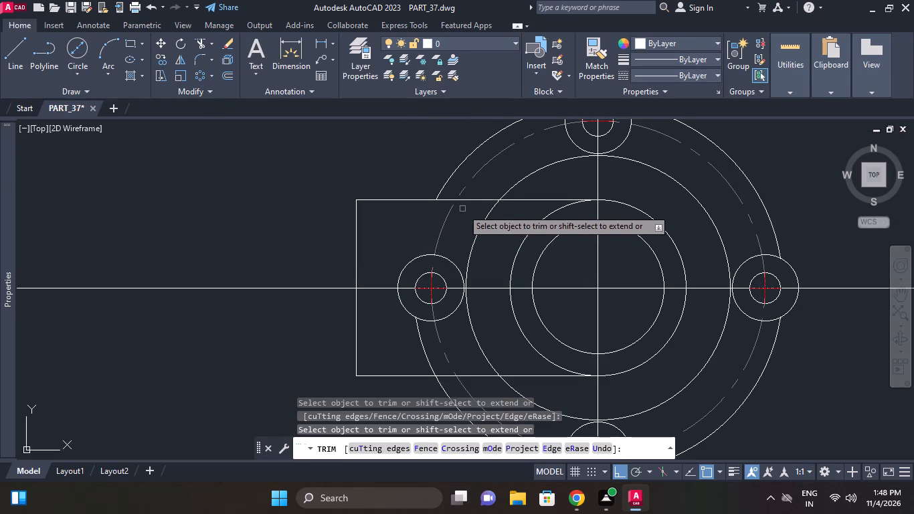
click(452, 209)
click(485, 167)
middle_drag(513, 173, 513, 180)
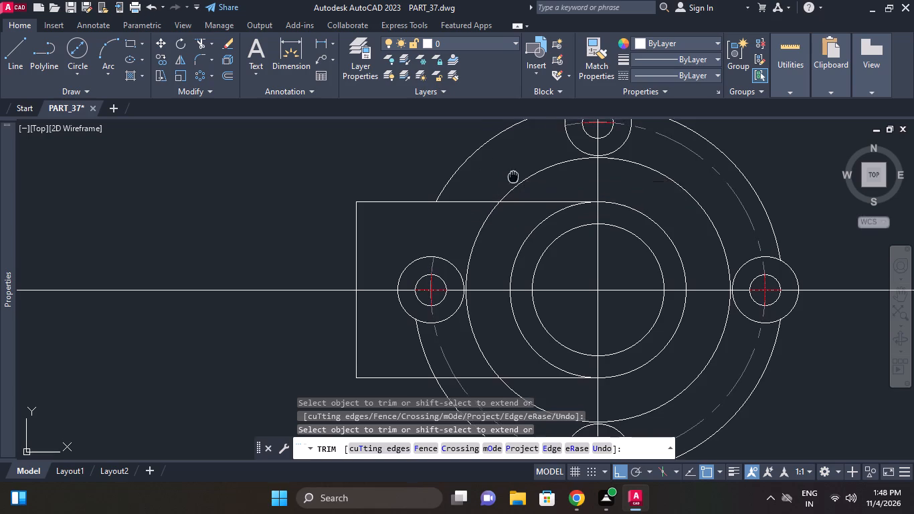
middle_drag(513, 180, 505, 220)
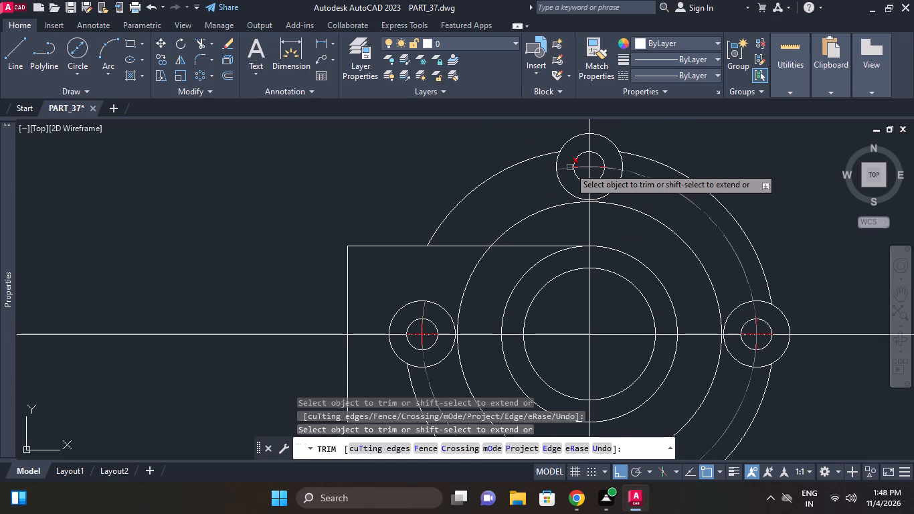
click(569, 167)
Trim the dashed bolt circle through the left bolt hole, and both it and the outer circle inside the extension's lower half.
middle_drag(526, 223, 517, 172)
middle_drag(426, 277, 451, 205)
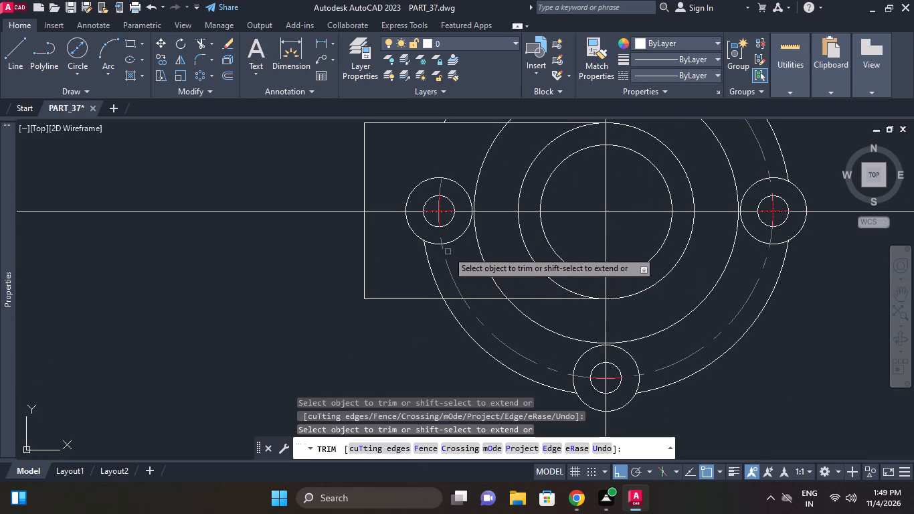
scroll(442, 216, up, 1)
click(440, 167)
scroll(443, 178, up, 3)
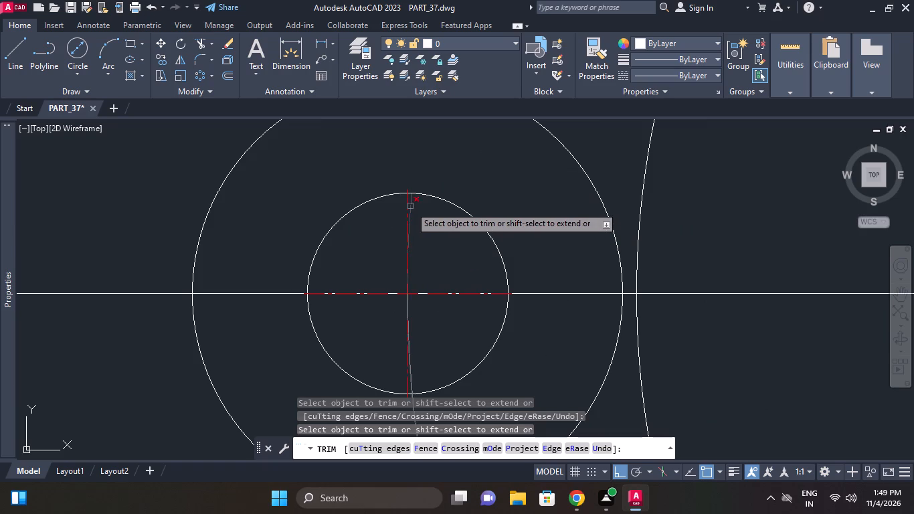
click(410, 206)
middle_drag(420, 254, 449, 168)
scroll(432, 273, up, 1)
click(443, 297)
scroll(454, 294, down, 2)
middle_drag(454, 290, 454, 268)
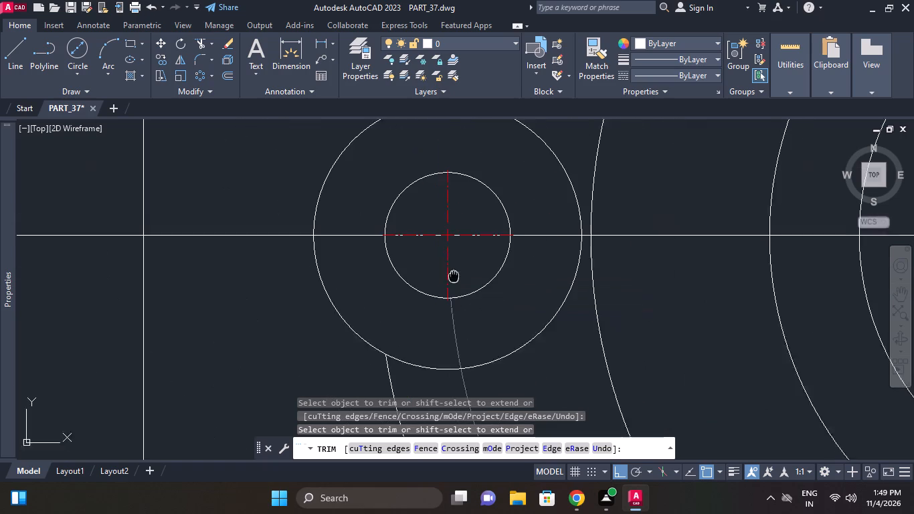
middle_drag(454, 268, 454, 267)
click(458, 313)
click(444, 310)
scroll(456, 304, down, 4)
middle_drag(500, 325, 471, 248)
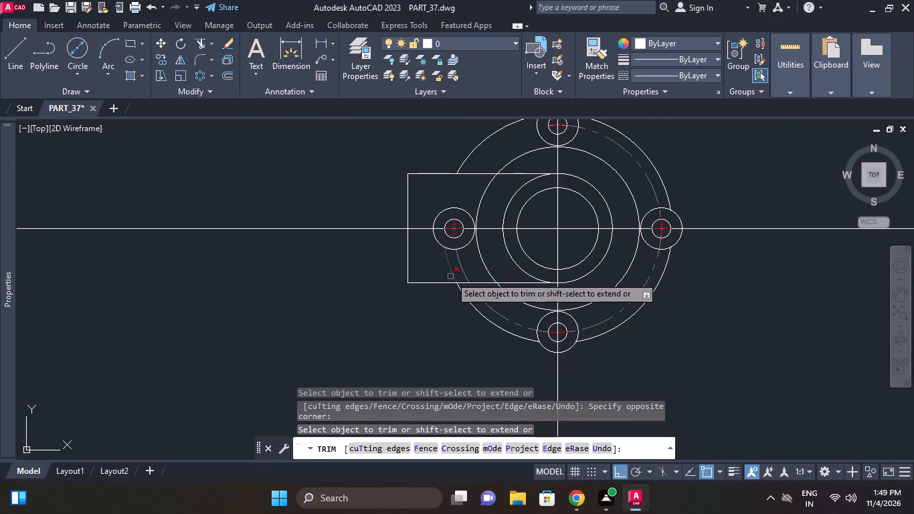
click(449, 276)
click(464, 266)
Trim away the arcs of the middle circle and the next smaller concentric circle that lie inside the side extension.
middle_drag(505, 309, 494, 341)
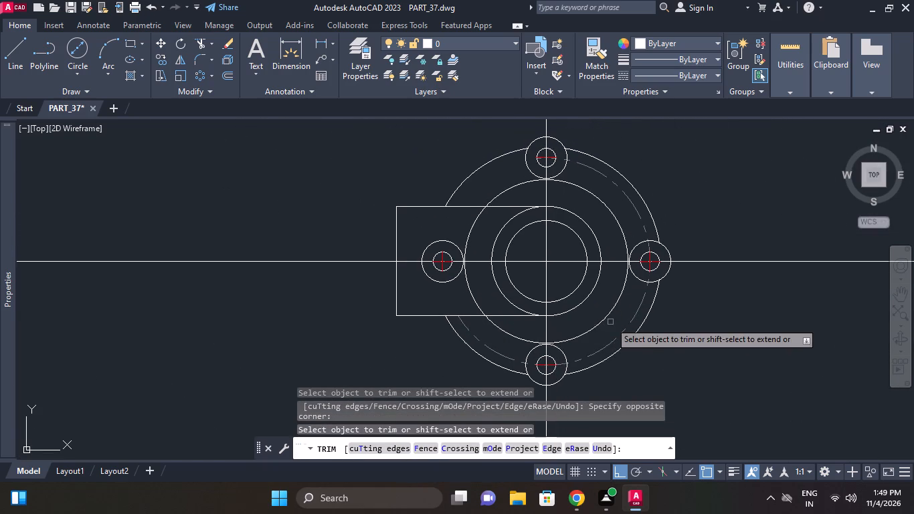
scroll(481, 228, up, 1)
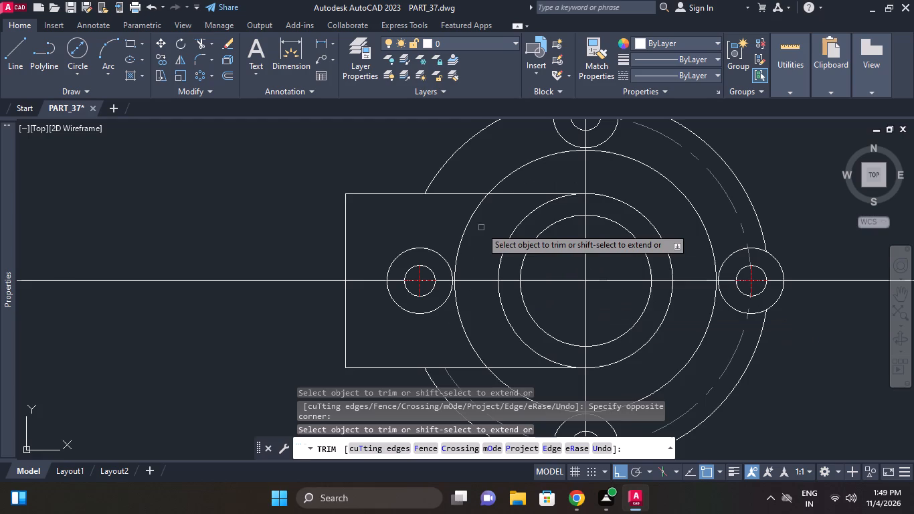
middle_drag(490, 228, 511, 220)
click(492, 206)
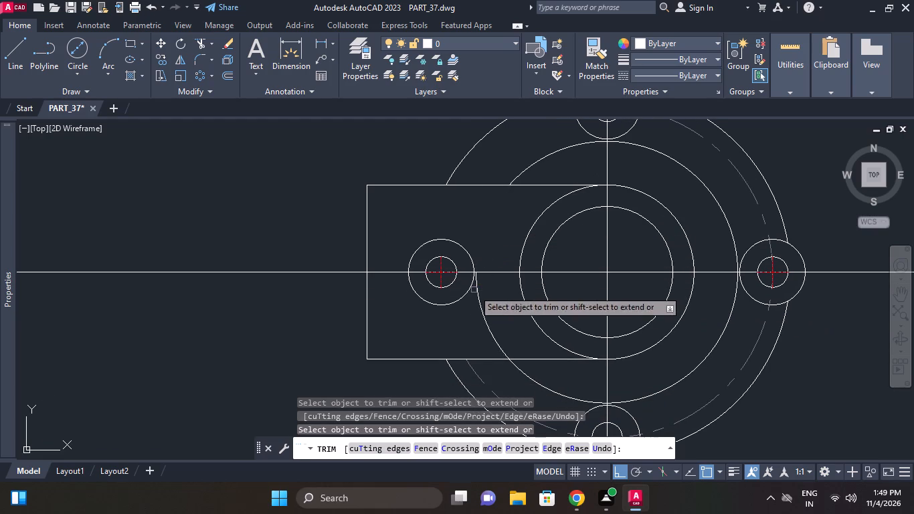
click(474, 290)
click(483, 290)
middle_drag(482, 288, 481, 246)
scroll(488, 288, down, 2)
middle_drag(488, 289, 439, 303)
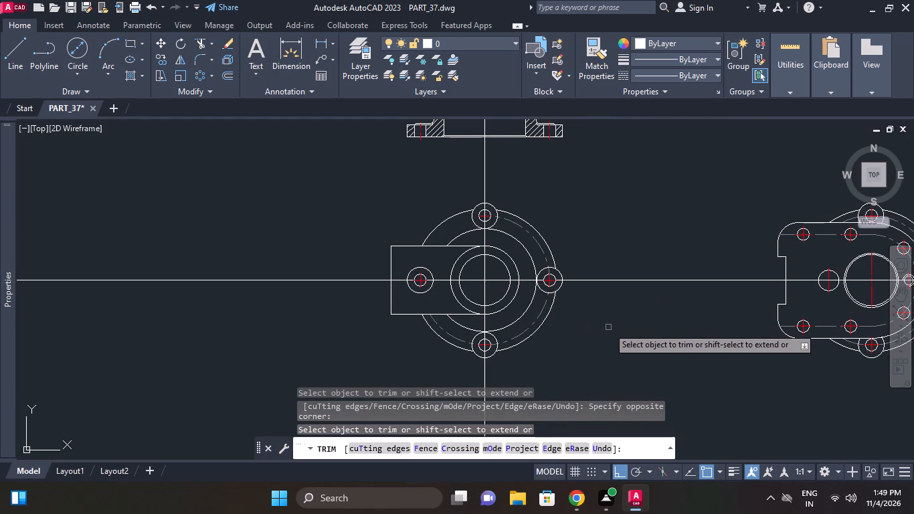
scroll(527, 285, up, 1)
click(430, 232)
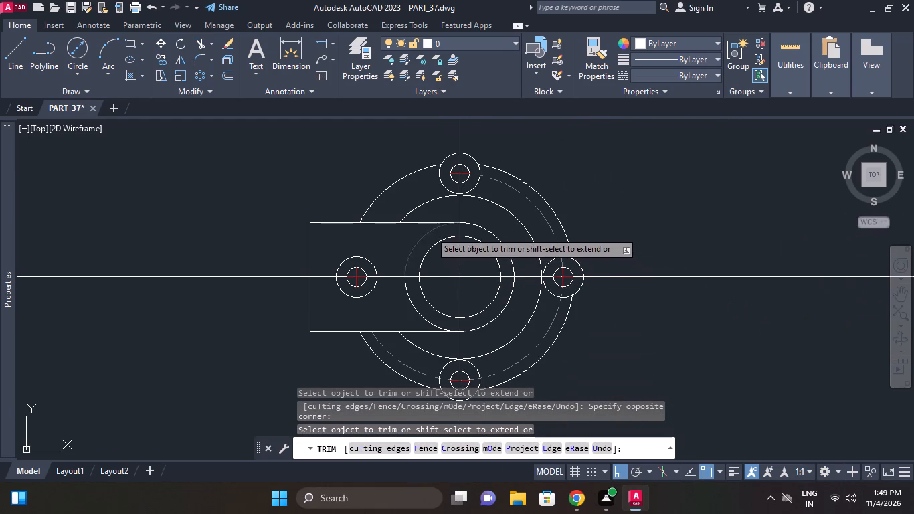
click(411, 295)
right_click(613, 175)
click(636, 188)
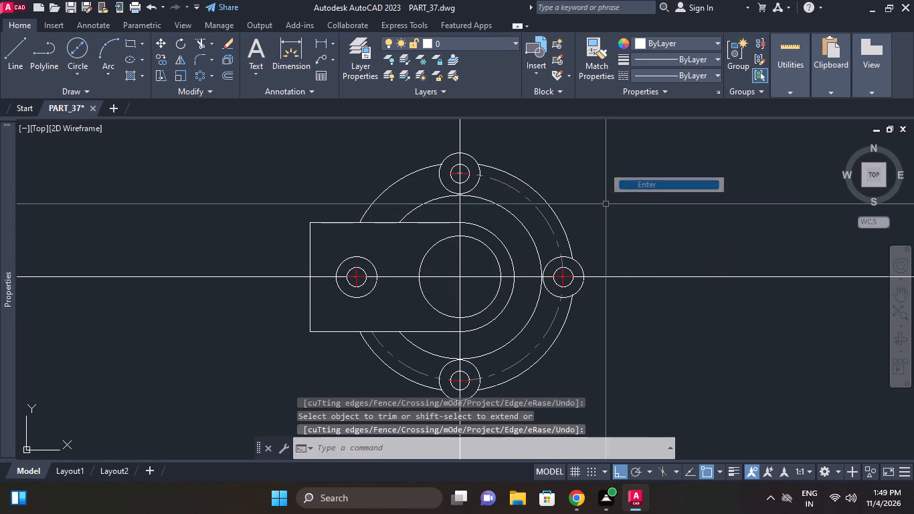
Offset the flange view's vertical axis line by 22 toward the right bolt hole.
scroll(604, 208, down, 1)
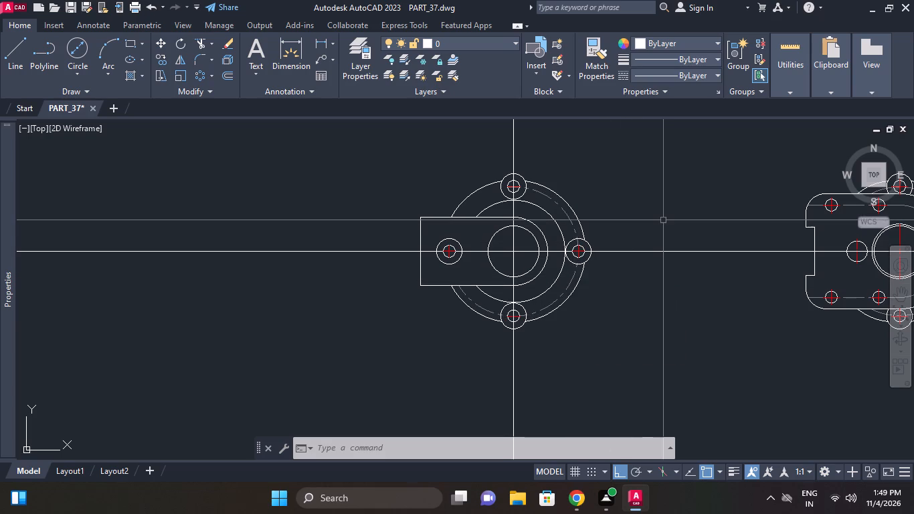
click(226, 76)
text(22)
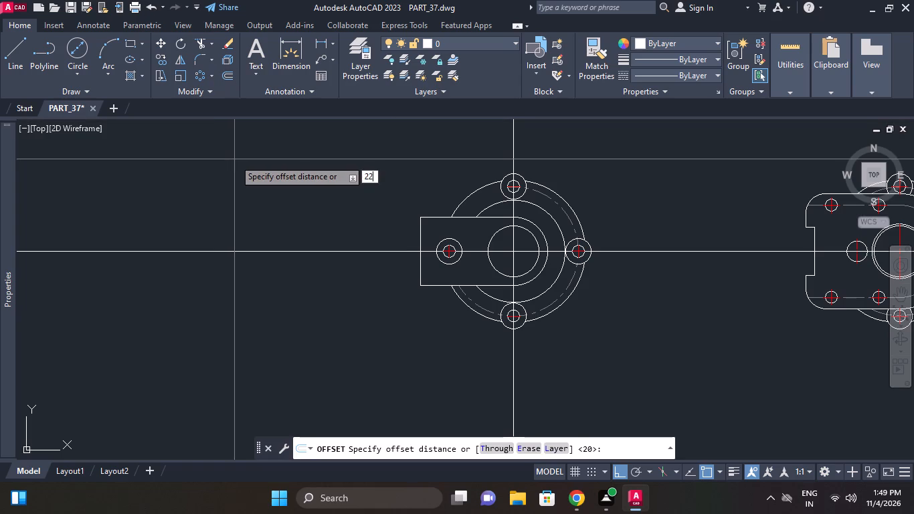
key(Return)
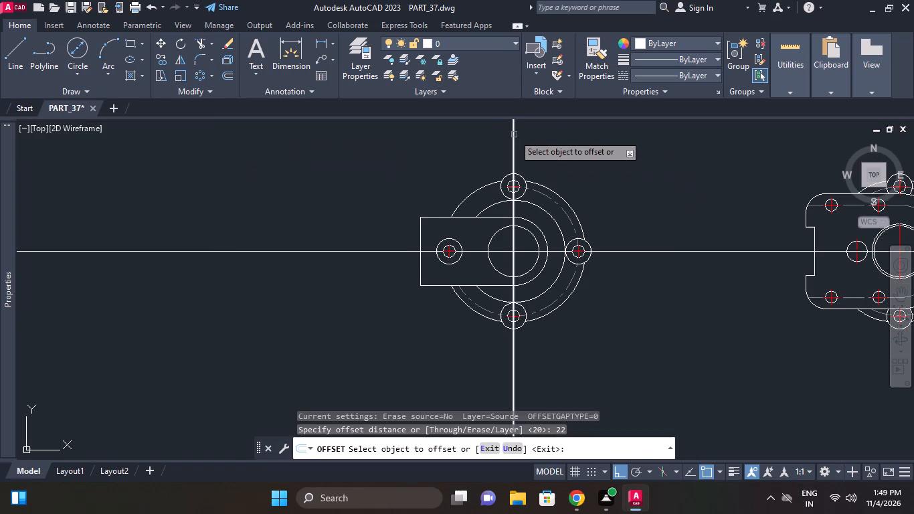
click(514, 134)
click(592, 139)
right_click(581, 153)
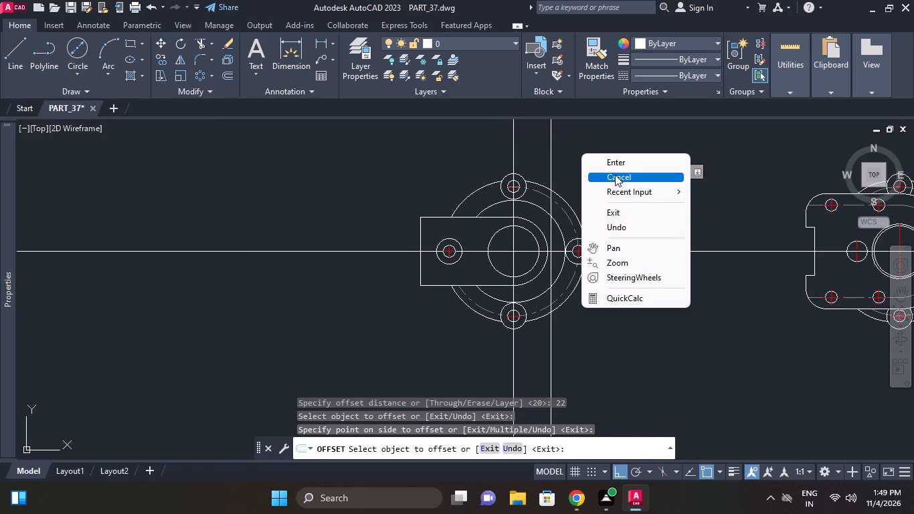
click(615, 175)
Draw a radius 6 circle centred where the 22 offset line crosses the flange view's horizontal axis.
scroll(572, 296, up, 1)
middle_drag(585, 295, 600, 292)
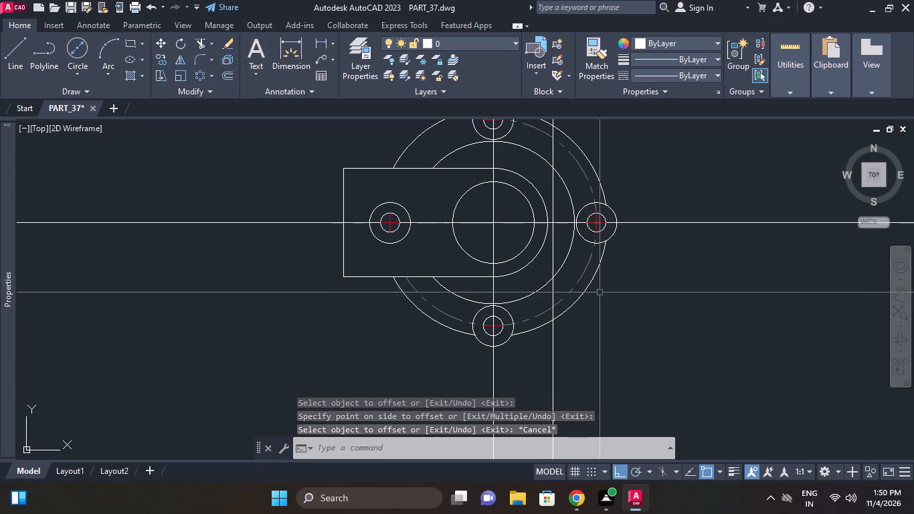
scroll(569, 232, up, 1)
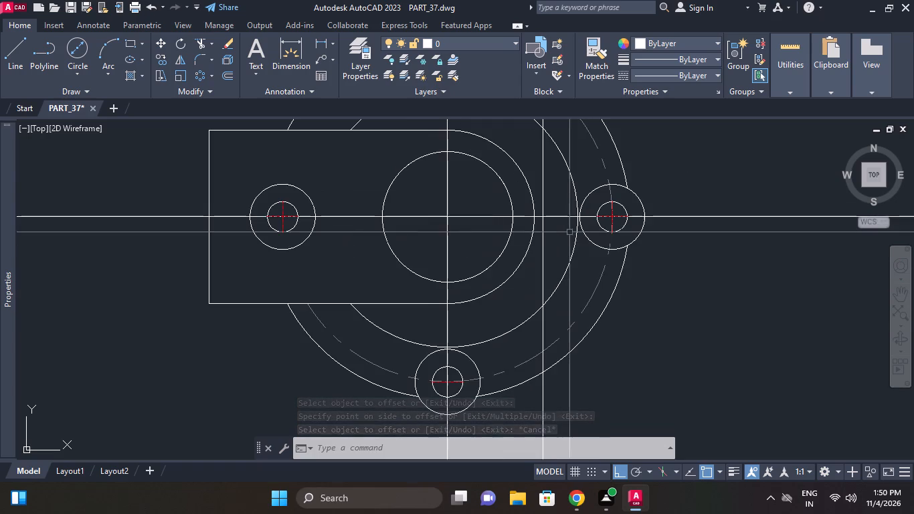
click(72, 65)
click(98, 92)
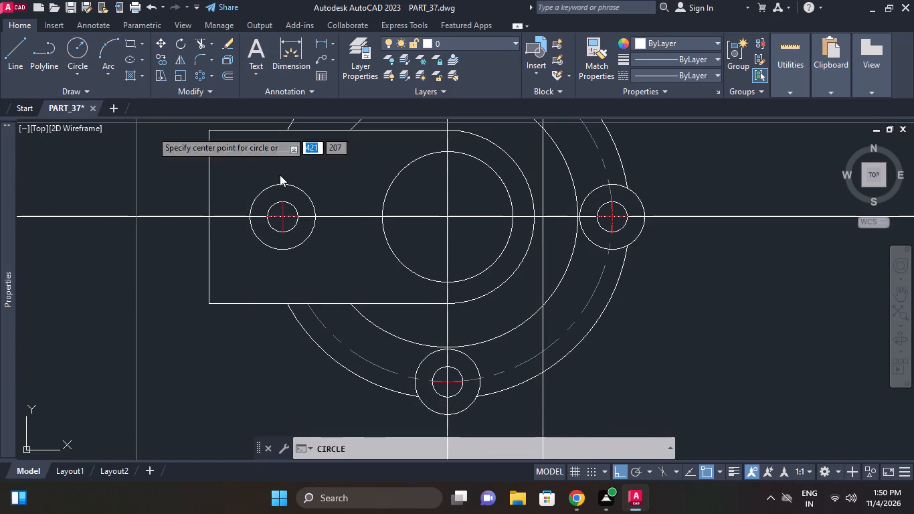
click(542, 217)
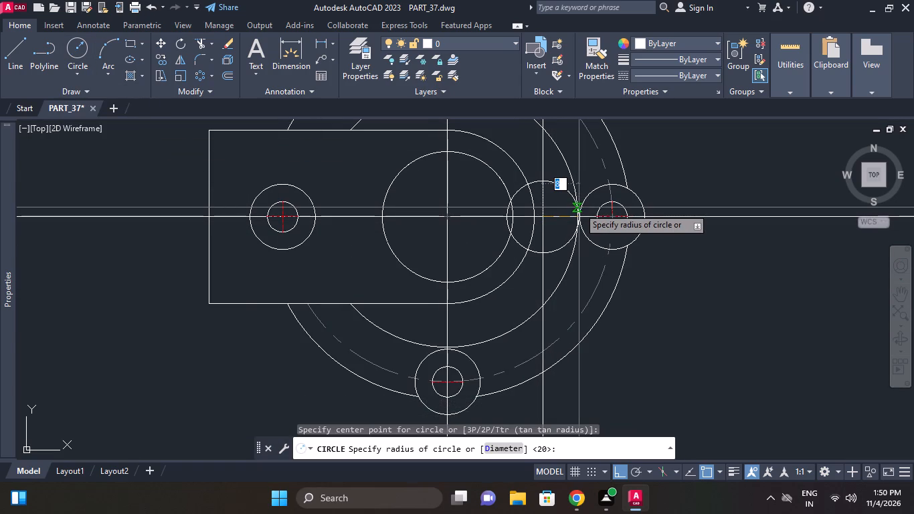
key(6)
key(Return)
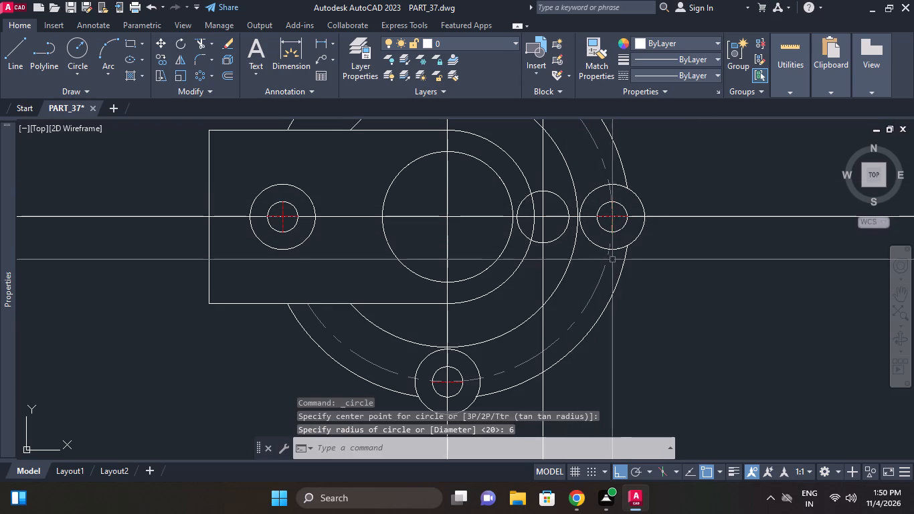
middle_drag(614, 260, 614, 266)
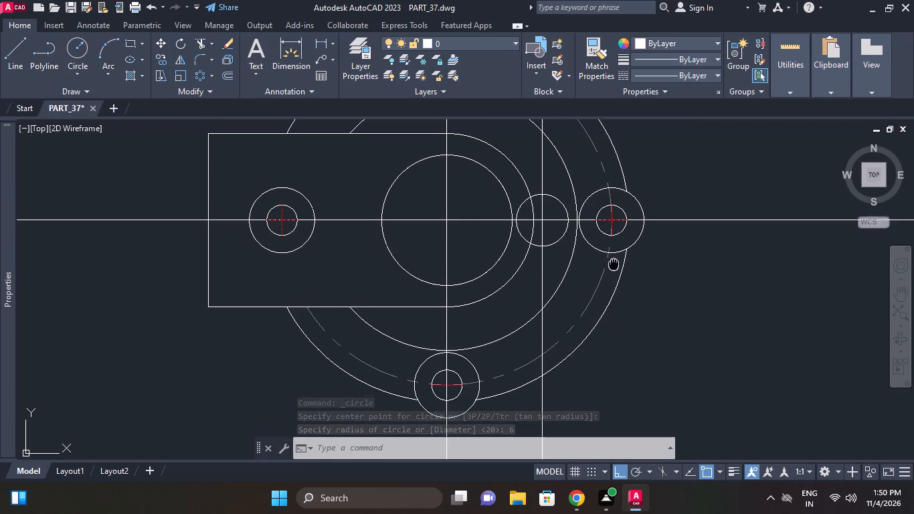
Draw a diameter 5 circle concentric with the radius 6 circle beside the flange view's central bore.
middle_drag(614, 266, 612, 292)
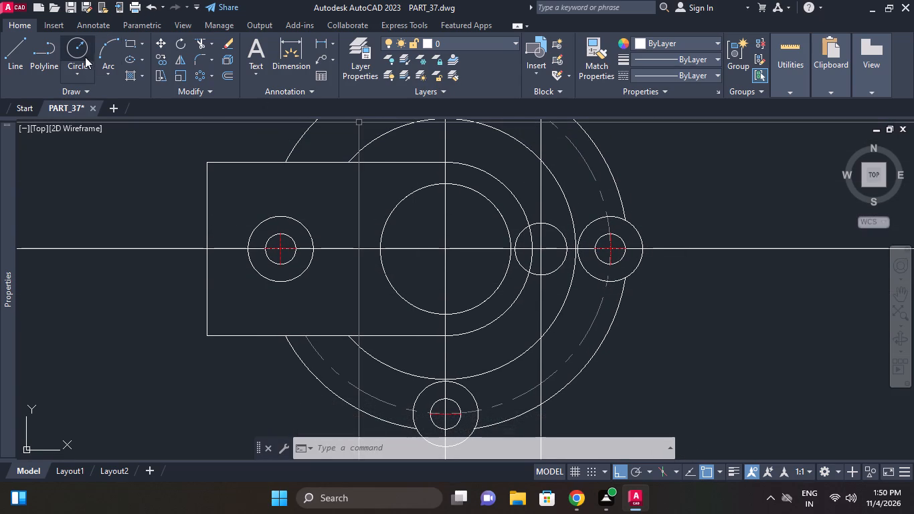
click(86, 79)
click(114, 118)
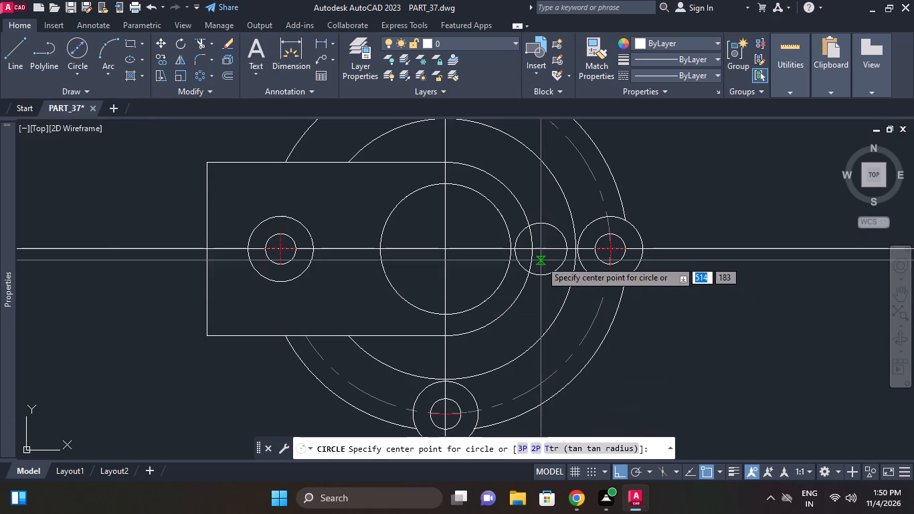
click(538, 248)
key(5)
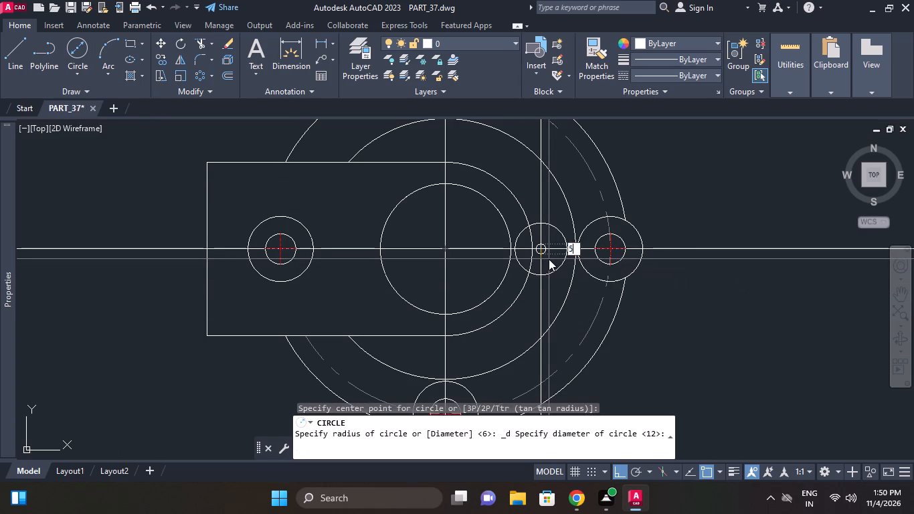
key(Return)
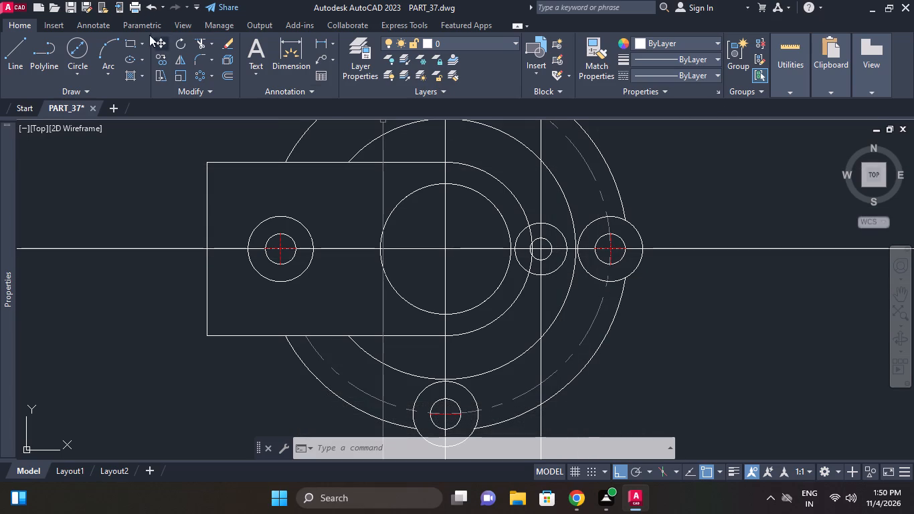
Trim the radius 6 circle's part inside the extension's rounded end, and that end's arc between the radius 6 and diameter 5 circles.
click(194, 42)
right_click(145, 95)
click(132, 186)
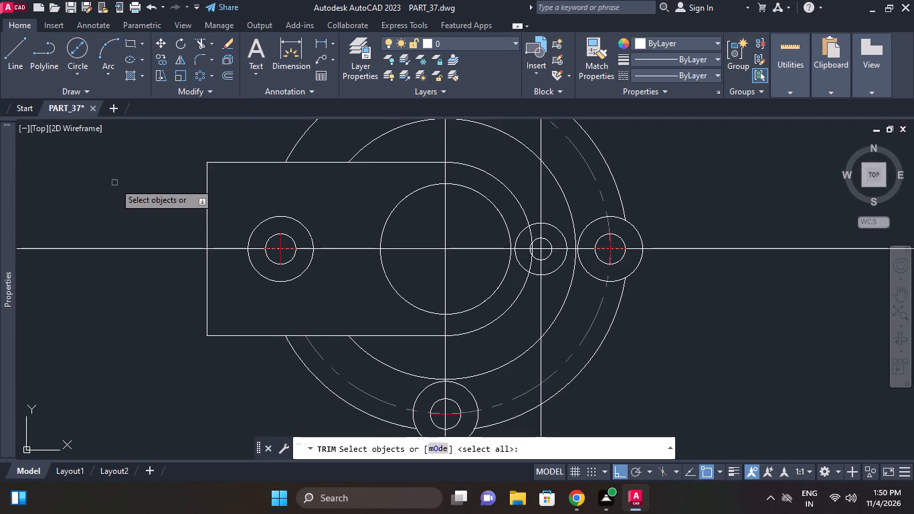
right_click(114, 183)
click(149, 187)
scroll(515, 231, up, 1)
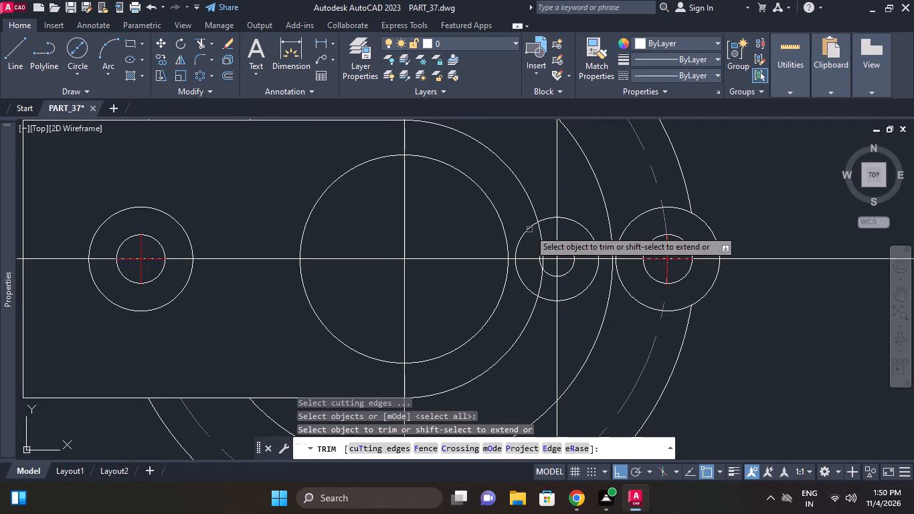
click(529, 230)
click(541, 230)
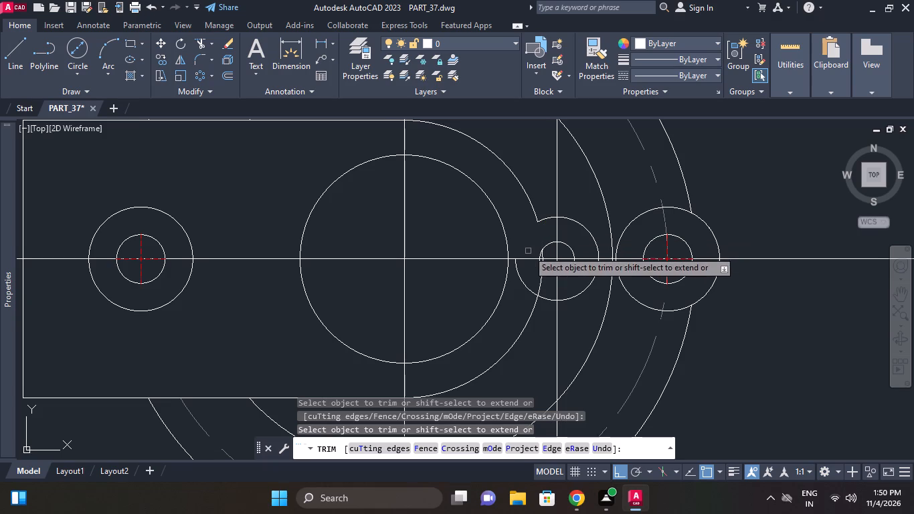
middle_drag(528, 250, 527, 227)
click(515, 246)
scroll(544, 262, up, 1)
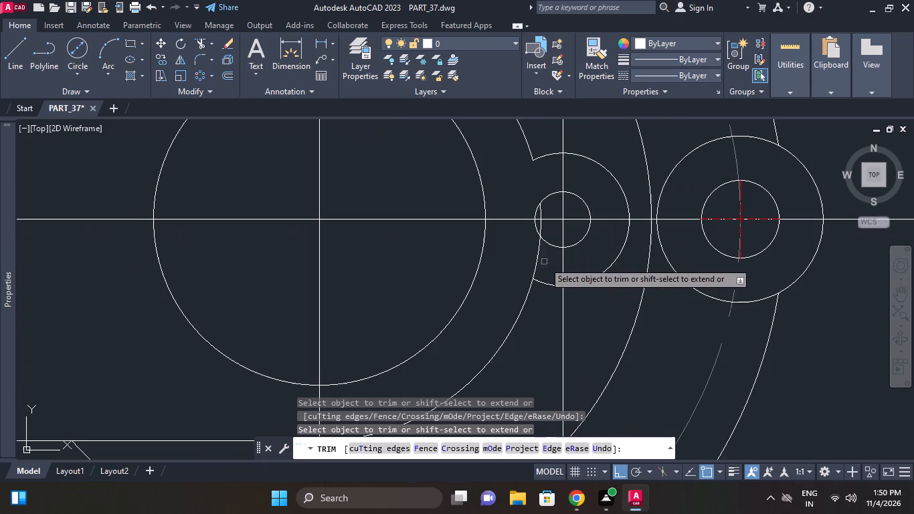
click(537, 261)
scroll(542, 237, up, 1)
right_click(541, 222)
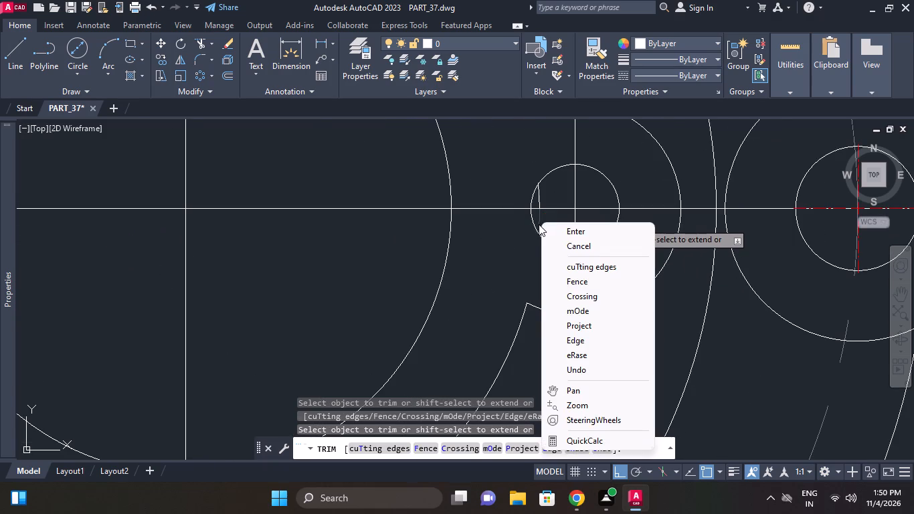
click(573, 233)
Erase the leftover arc piece inside the diameter 5 circle.
click(540, 220)
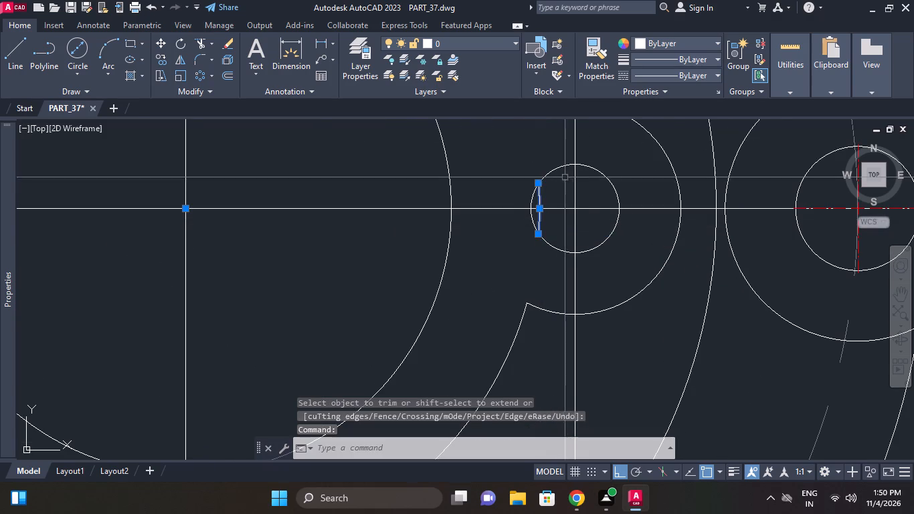
right_click(561, 177)
click(596, 218)
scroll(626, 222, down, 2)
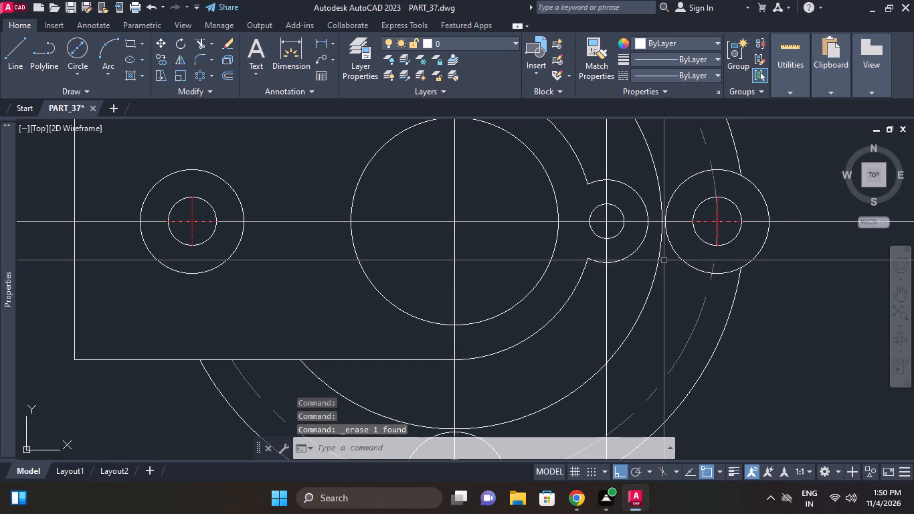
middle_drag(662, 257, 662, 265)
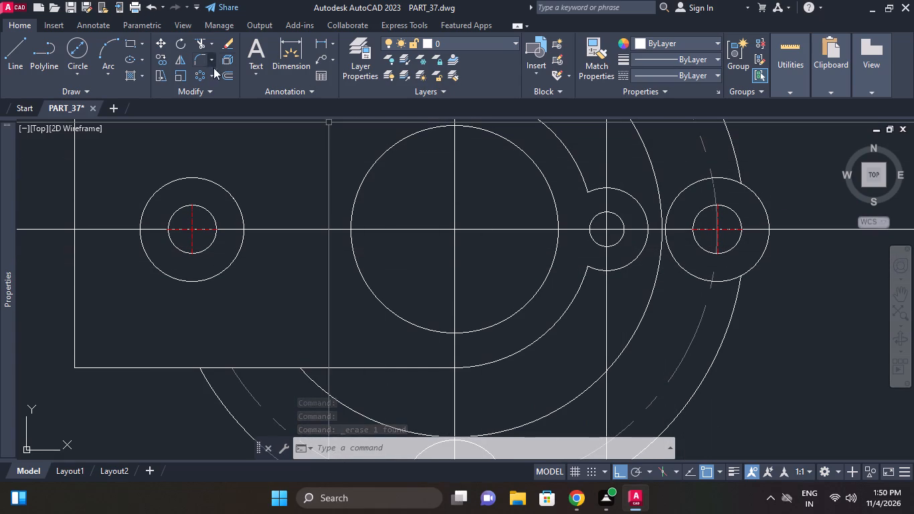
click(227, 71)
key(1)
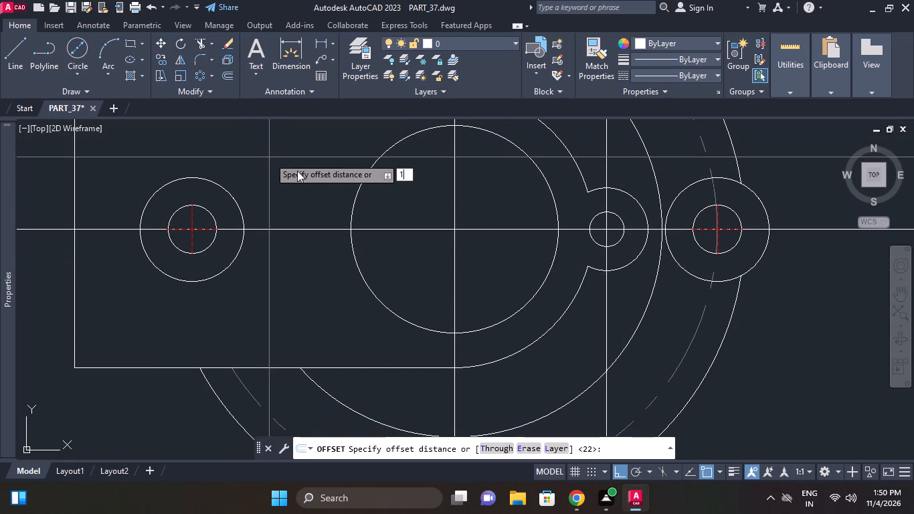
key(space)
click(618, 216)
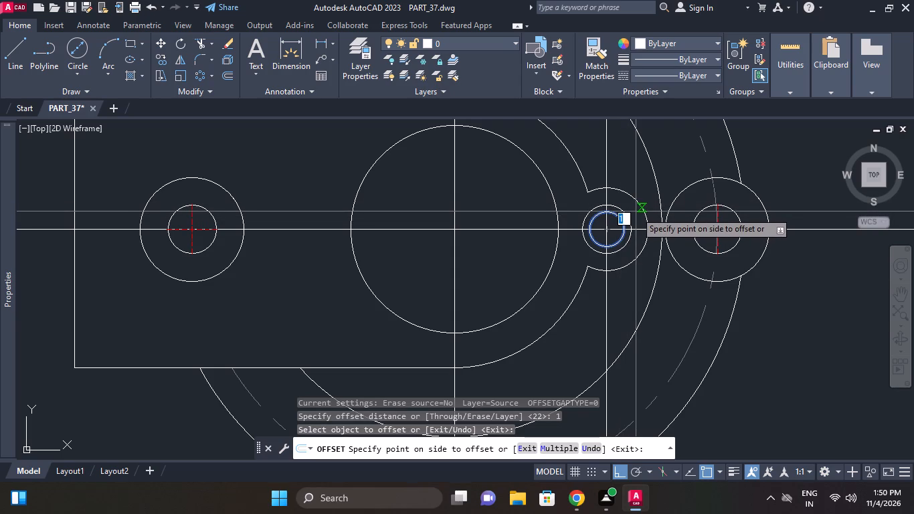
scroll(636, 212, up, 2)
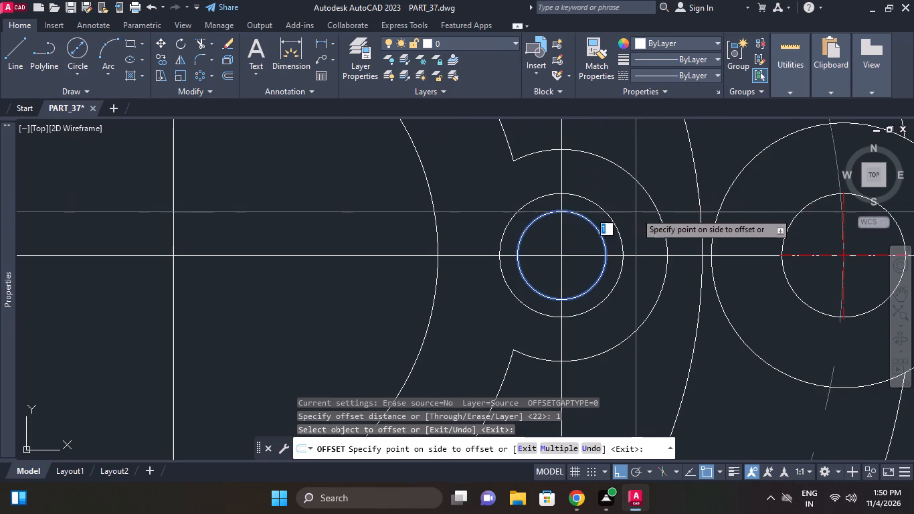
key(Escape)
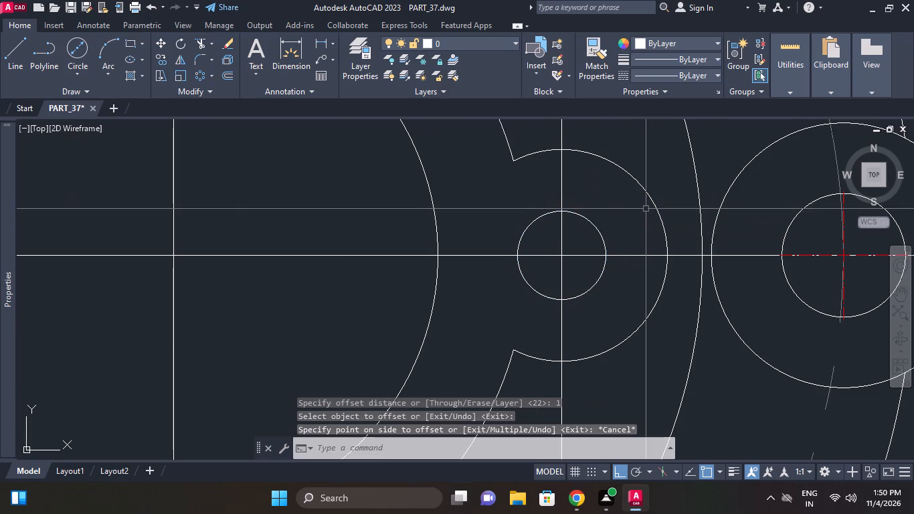
Offset the diameter 5 circle outward by 0.5.
text(o .)
key(5)
key(space)
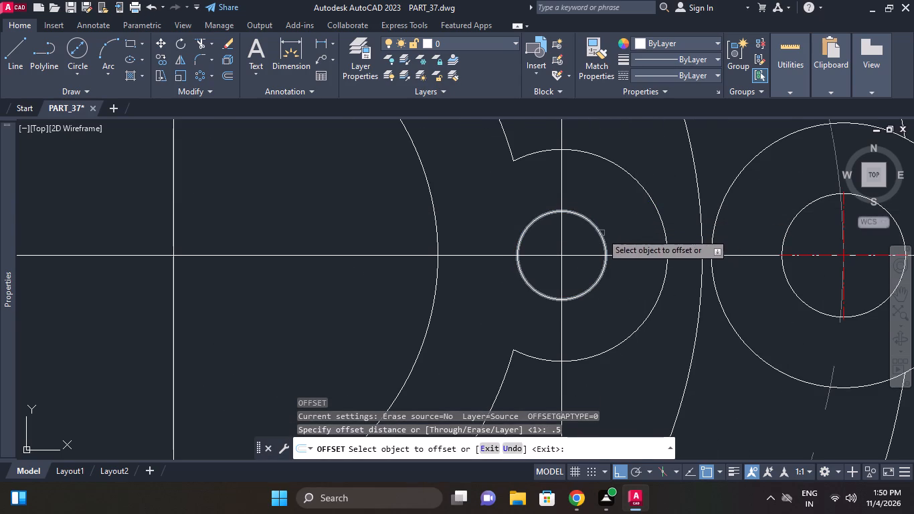
click(602, 233)
click(628, 207)
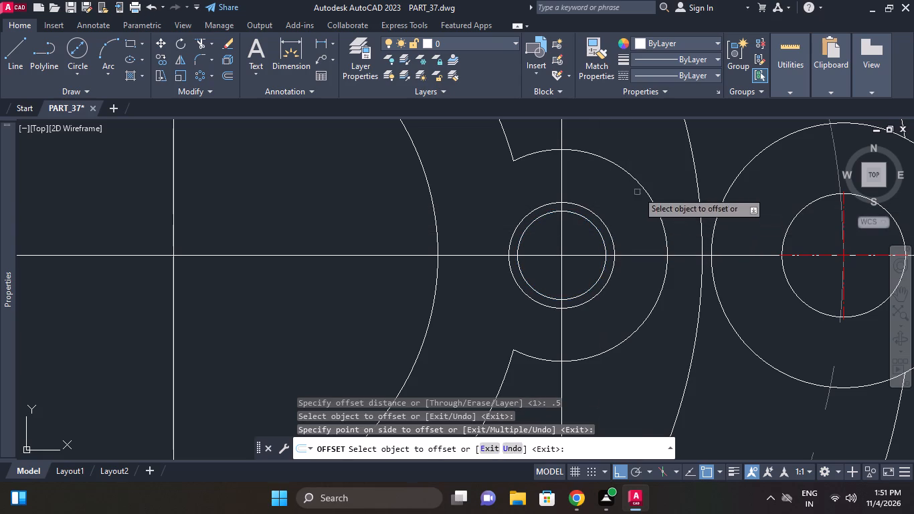
right_click(638, 191)
click(650, 201)
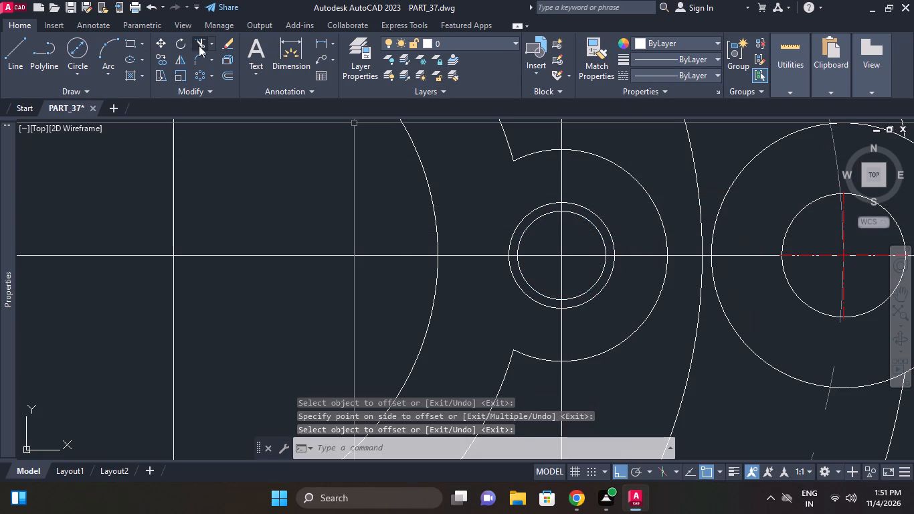
Trim away the lower-left quarter of the circle offset around the small hole.
click(203, 38)
right_click(227, 147)
click(270, 157)
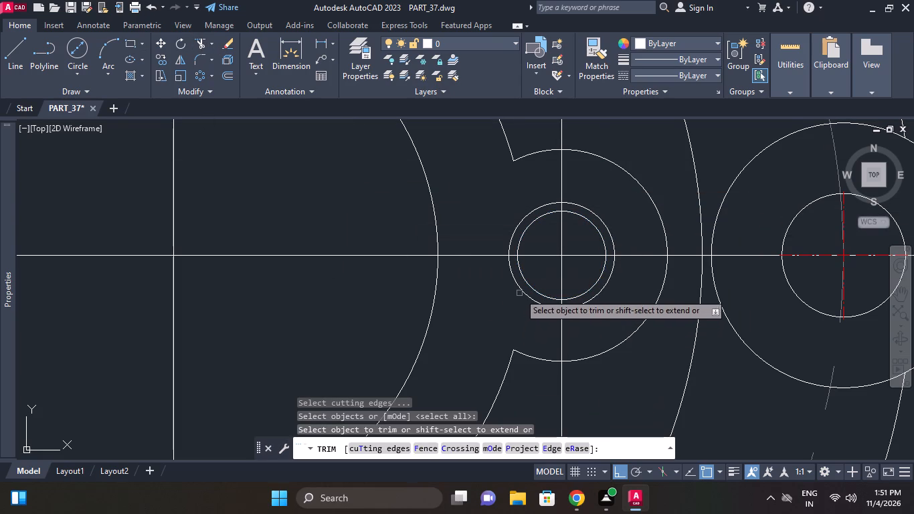
click(519, 287)
right_click(486, 278)
click(535, 76)
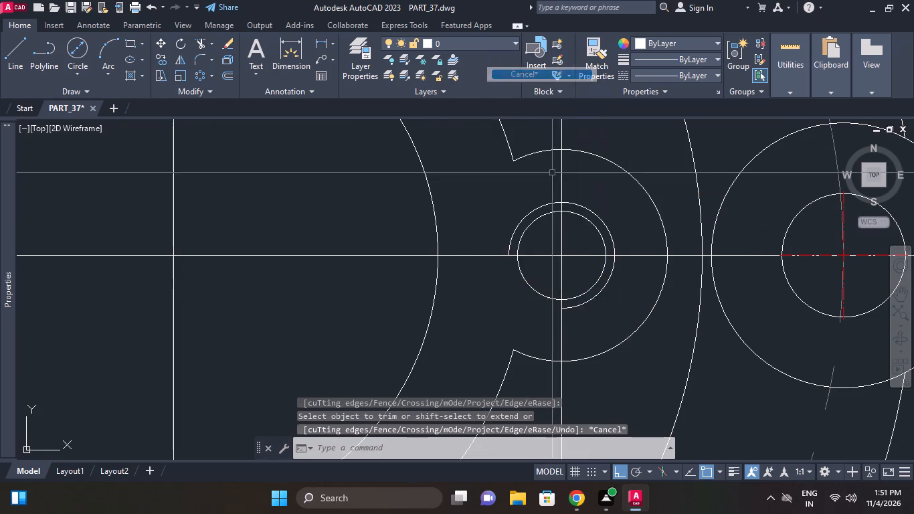
Erase the vertical construction line through the small hole's centre.
scroll(582, 213, down, 2)
middle_drag(617, 247, 610, 271)
scroll(614, 260, down, 1)
click(579, 211)
click(581, 208)
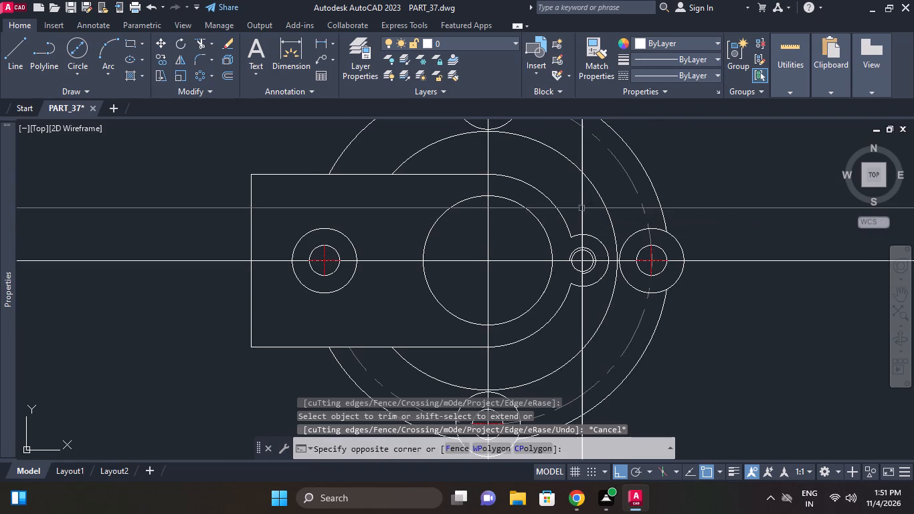
click(581, 202)
right_click(688, 178)
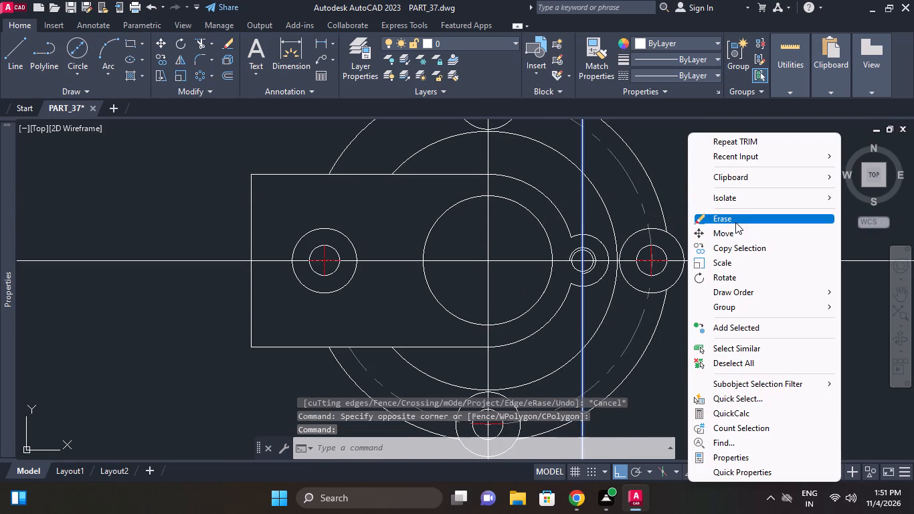
click(735, 222)
Fillet the upper junction between the extension's rounded end and the radius 6 boss arc with a radius of about 5.
scroll(687, 294, down, 2)
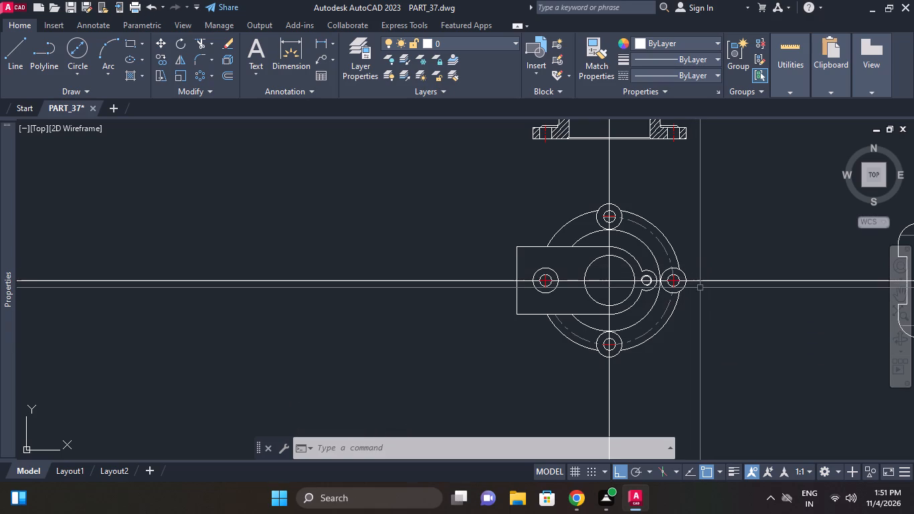
click(195, 55)
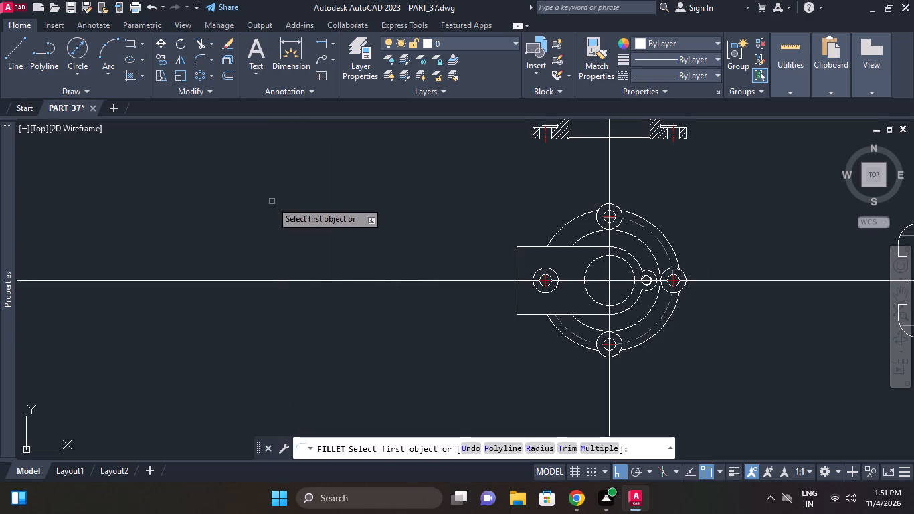
click(533, 446)
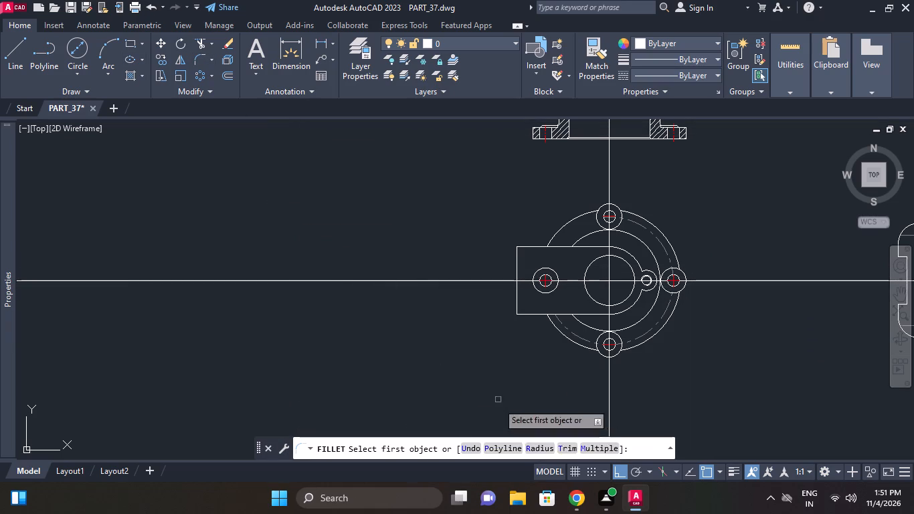
click(543, 449)
click(533, 445)
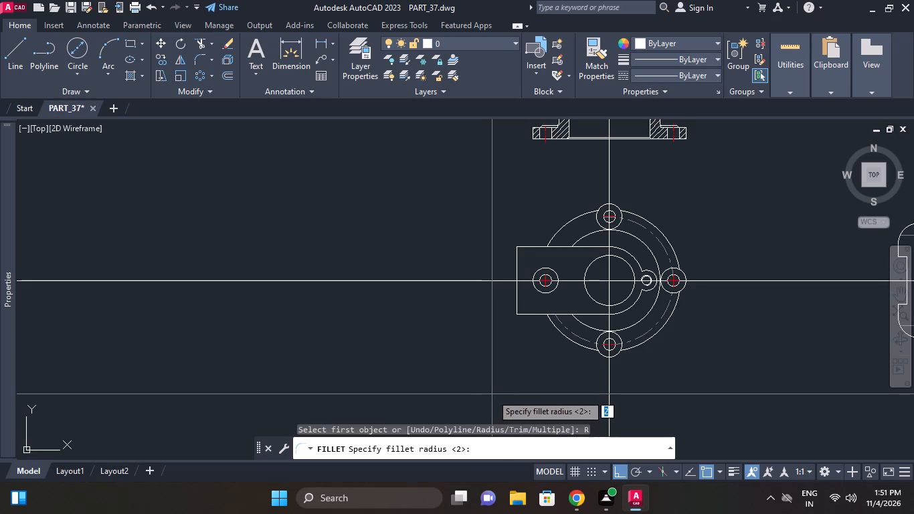
click(492, 394)
click(486, 385)
right_click(475, 367)
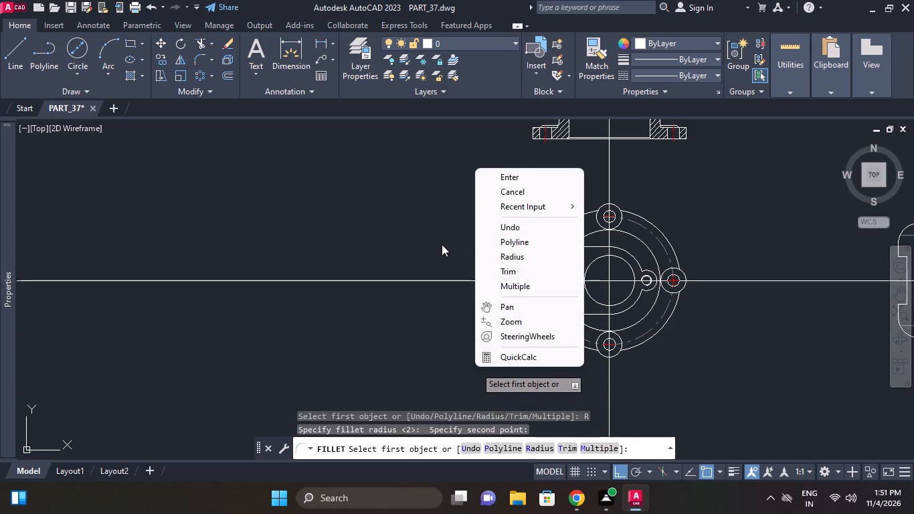
click(434, 230)
click(385, 210)
scroll(630, 261, up, 3)
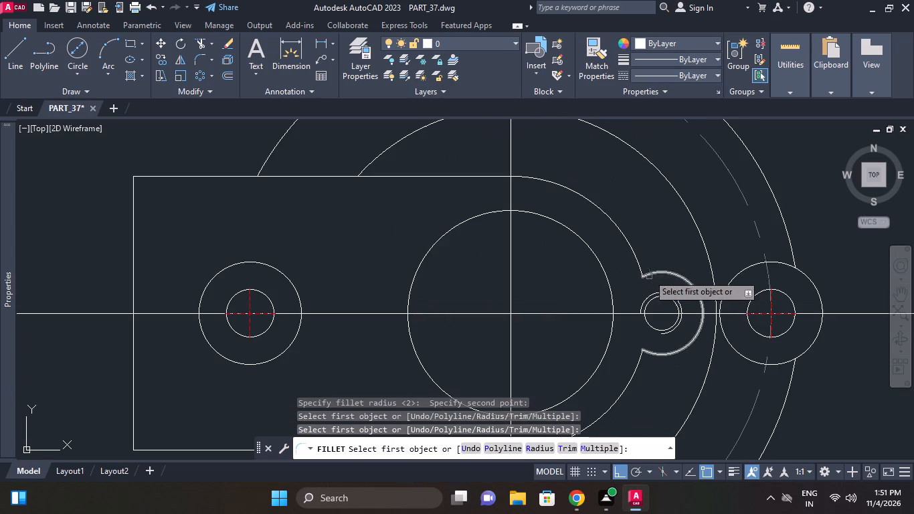
click(643, 263)
click(635, 259)
click(650, 273)
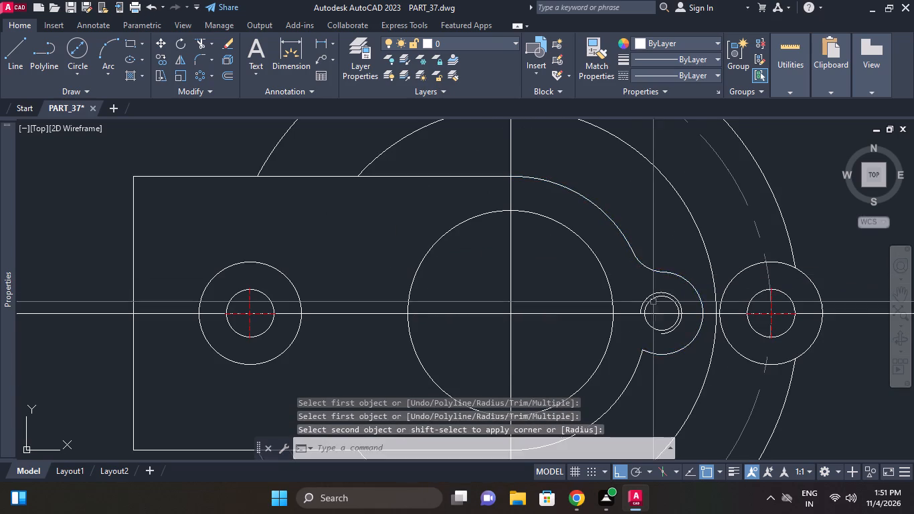
Fillet the lower junction between the extension's rounded end and the radius 6 boss arc with the same radius 5.
middle_drag(643, 288, 644, 246)
right_click(636, 247)
click(672, 224)
click(643, 322)
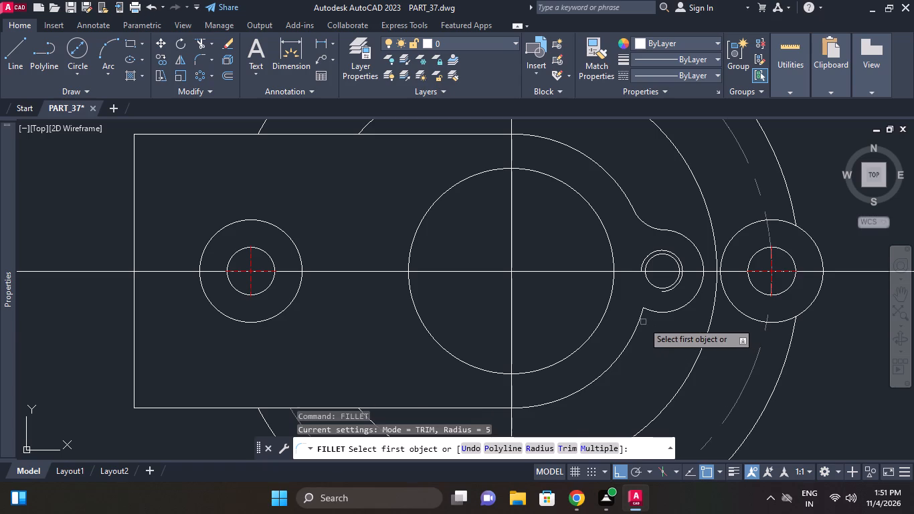
click(642, 315)
click(654, 310)
Erase the left bolt hole inside the side extension together with its centre marks and surrounding circle.
scroll(686, 202, down, 1)
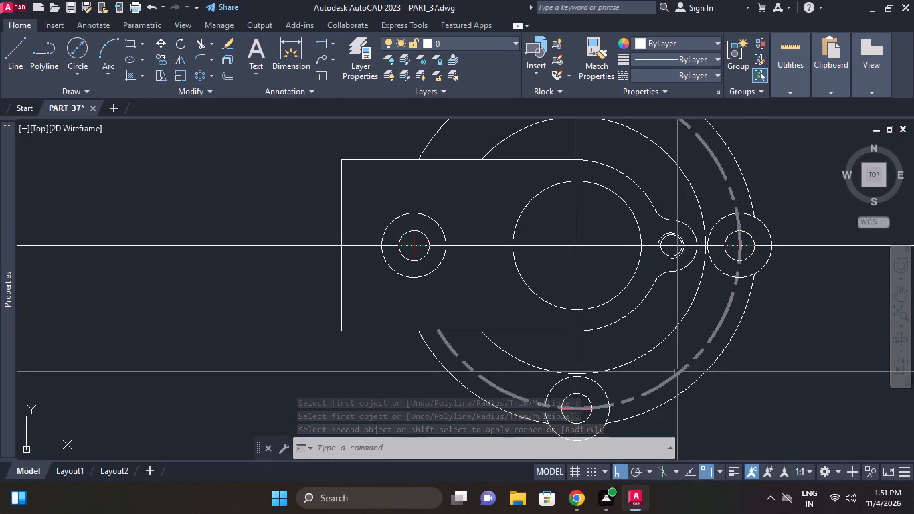
scroll(675, 372, down, 1)
scroll(490, 267, up, 2)
click(478, 262)
click(620, 377)
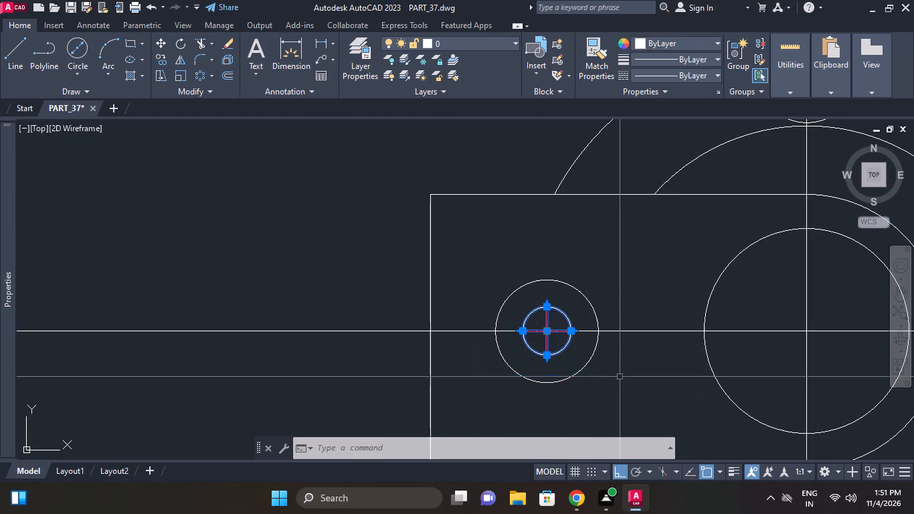
click(600, 375)
click(560, 359)
right_click(616, 283)
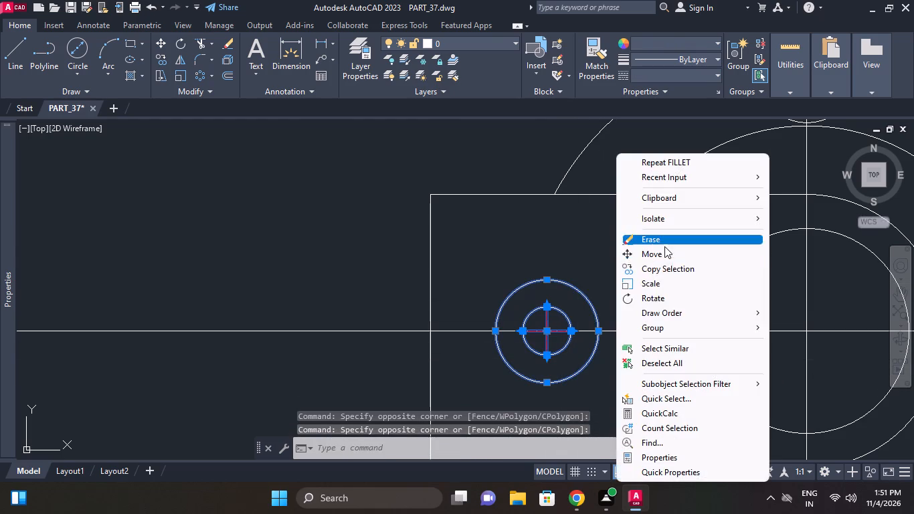
click(664, 246)
scroll(664, 246, down, 2)
middle_drag(664, 246, 499, 254)
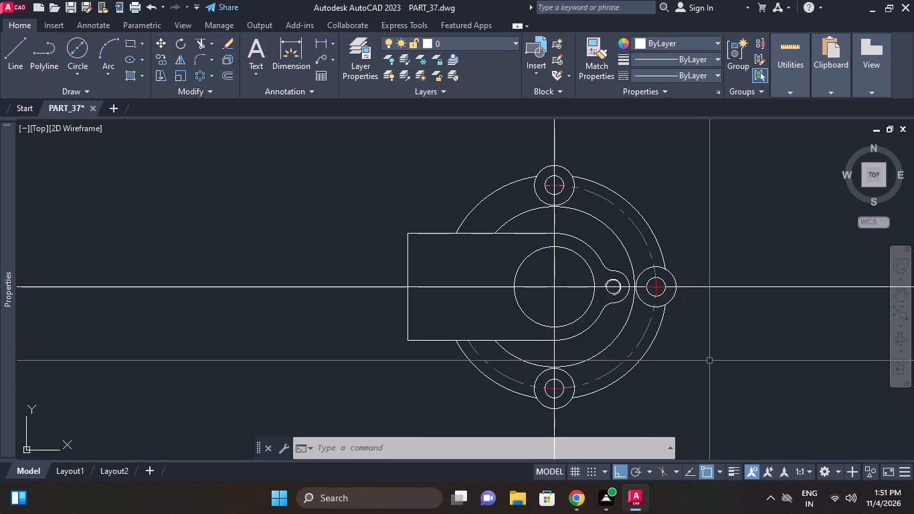
Erase the leftover vertical construction line rising from the outer side face of the section view.
middle_drag(706, 353, 709, 331)
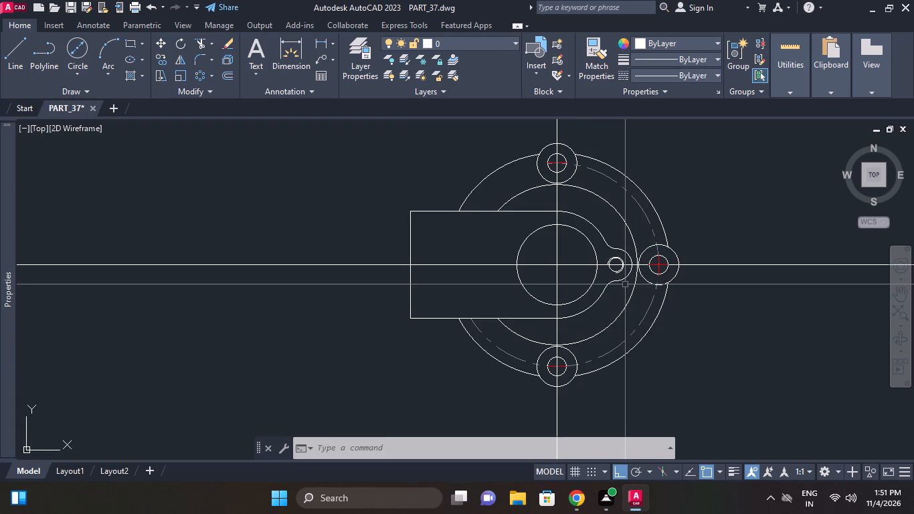
scroll(622, 281, down, 2)
middle_drag(626, 303, 632, 315)
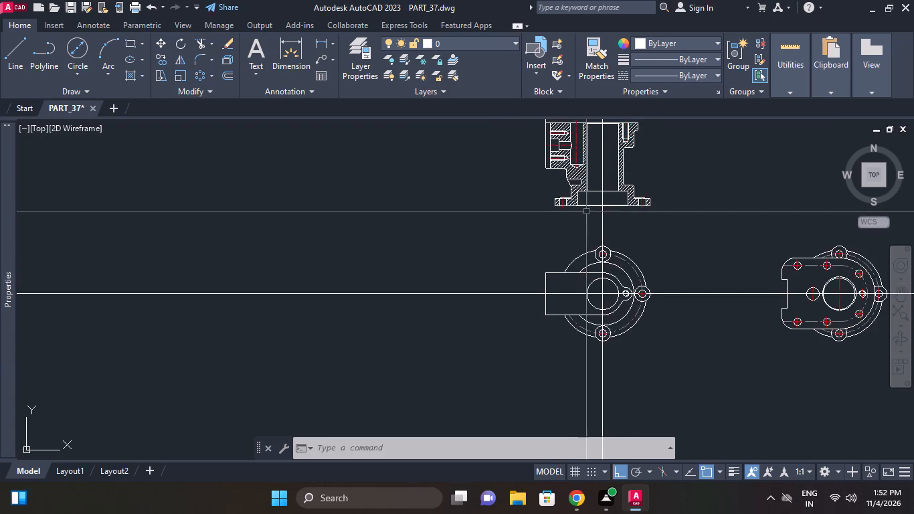
middle_drag(586, 211, 585, 261)
scroll(526, 159, up, 1)
click(569, 150)
click(527, 133)
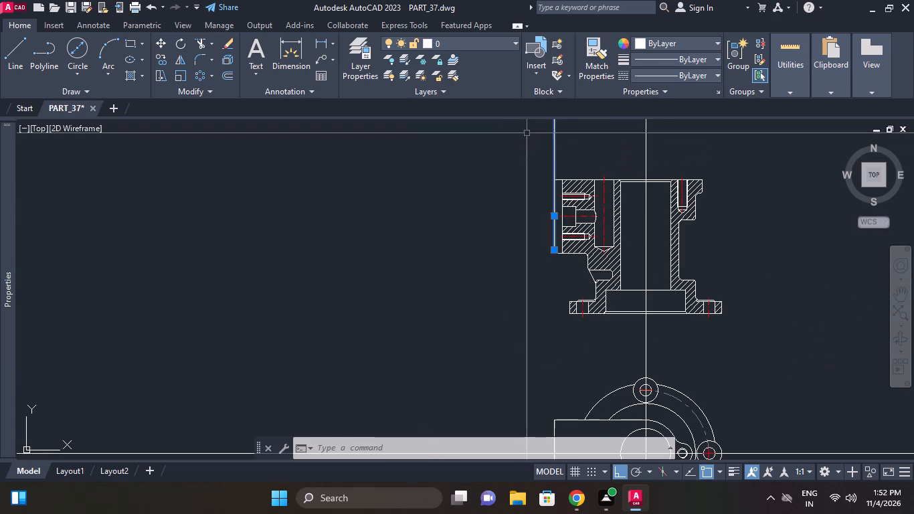
right_click(527, 133)
click(547, 219)
Draw a vertical construction line through the section view's inner side-face line, where it meets the block's lower edge.
click(65, 88)
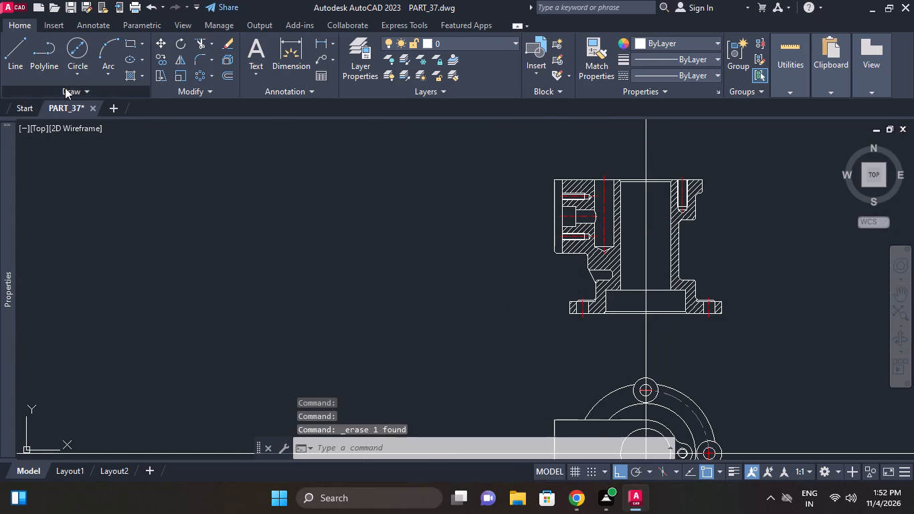
click(44, 108)
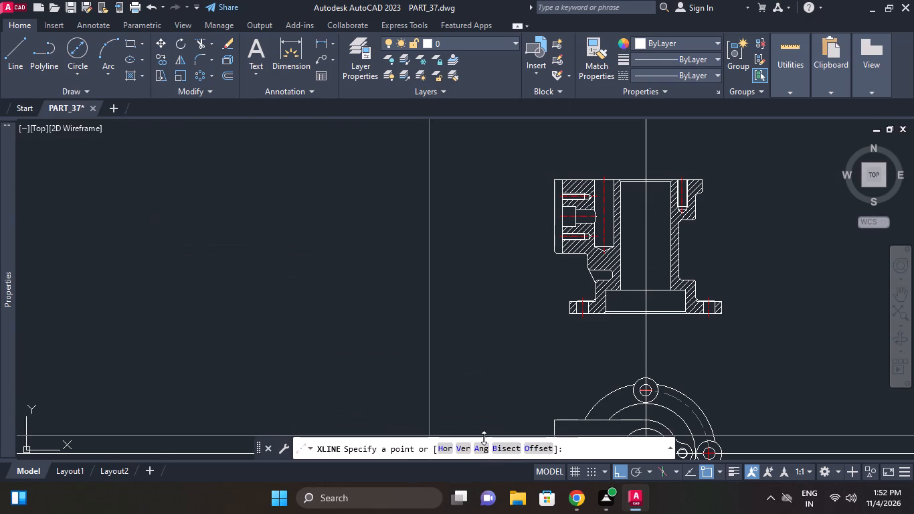
click(458, 447)
scroll(556, 276, up, 3)
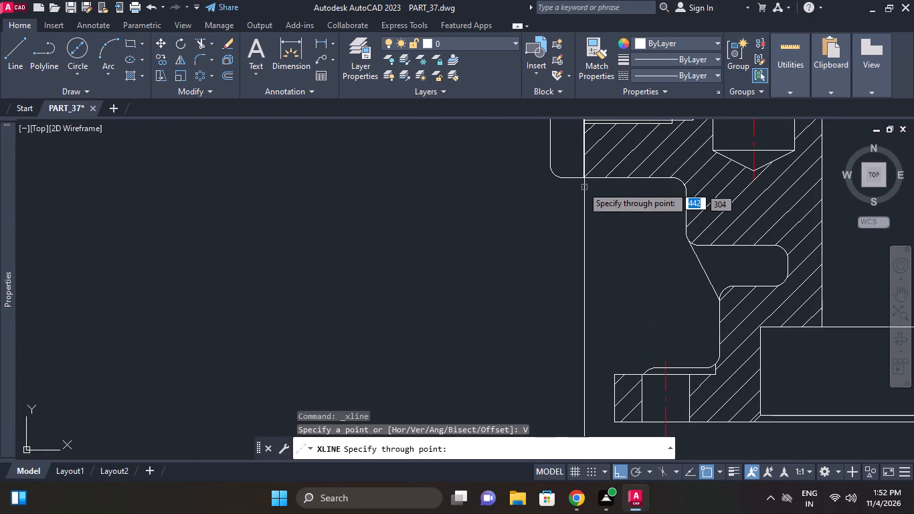
click(583, 179)
right_click(410, 286)
Offset the flange view's horizontal centreline by 28/2 both above and below.
scroll(430, 278, down, 3)
middle_drag(430, 272, 433, 171)
middle_drag(464, 272, 472, 184)
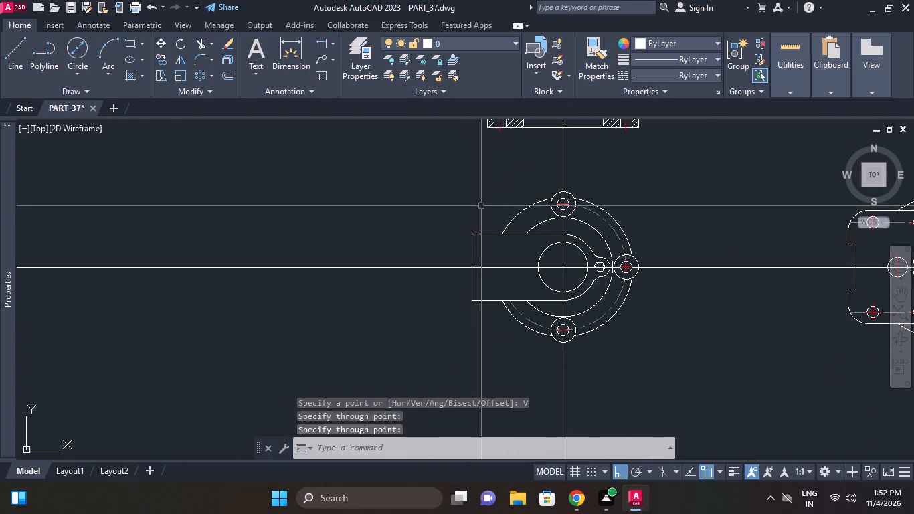
scroll(493, 290, up, 1)
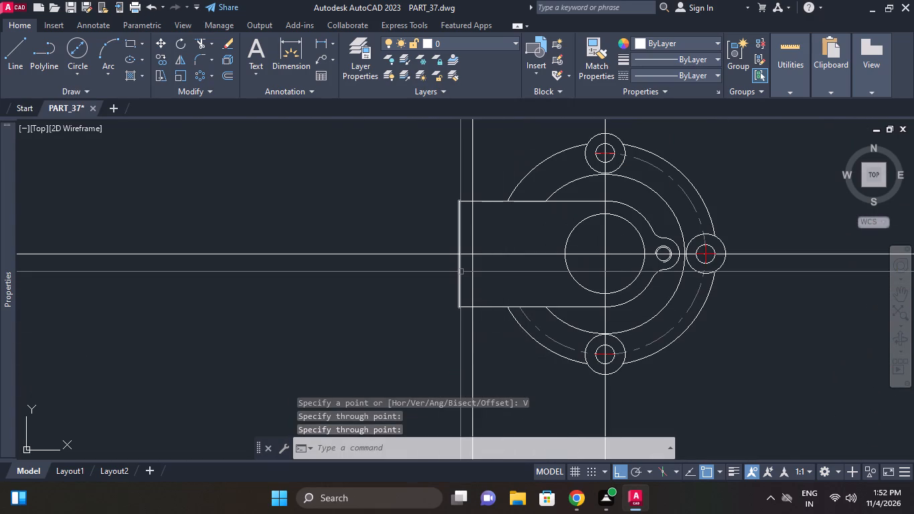
scroll(460, 272, up, 1)
middle_drag(460, 272, 471, 305)
scroll(460, 272, down, 2)
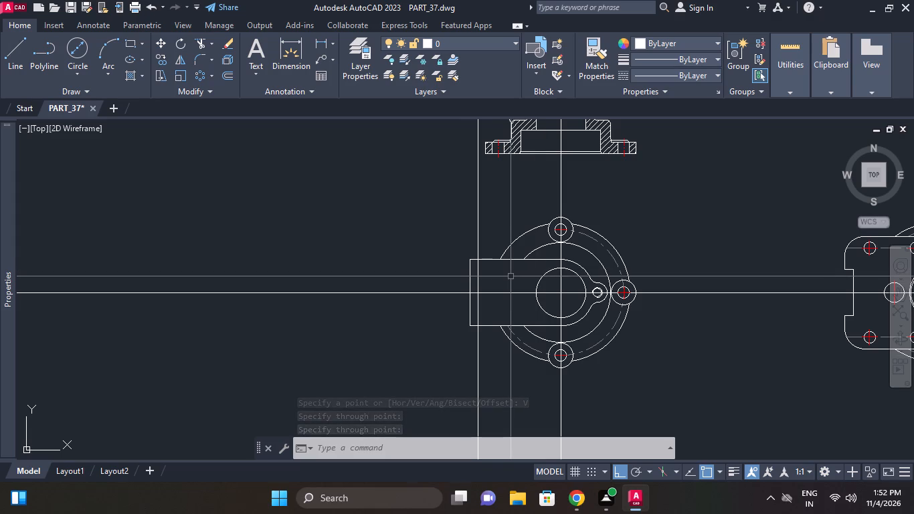
middle_drag(511, 276, 511, 284)
scroll(512, 284, down, 1)
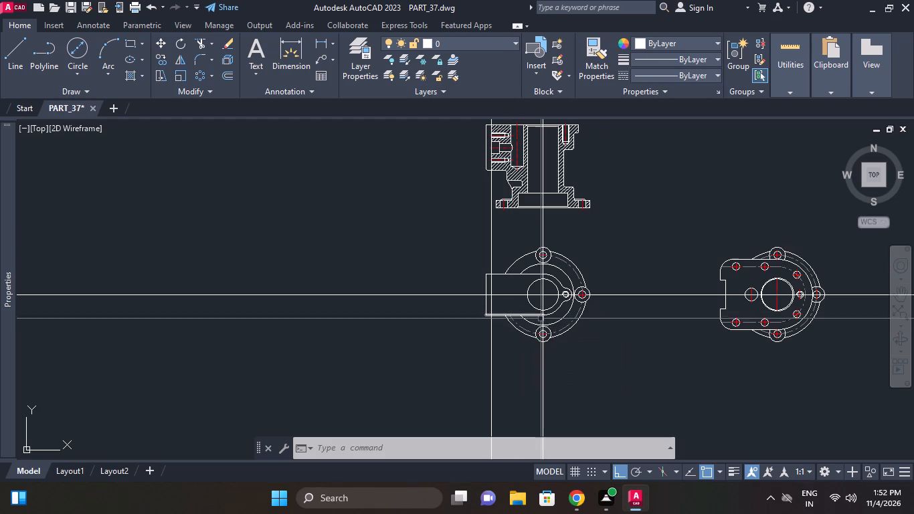
scroll(561, 321, up, 1)
middle_drag(614, 323, 580, 321)
scroll(407, 286, up, 1)
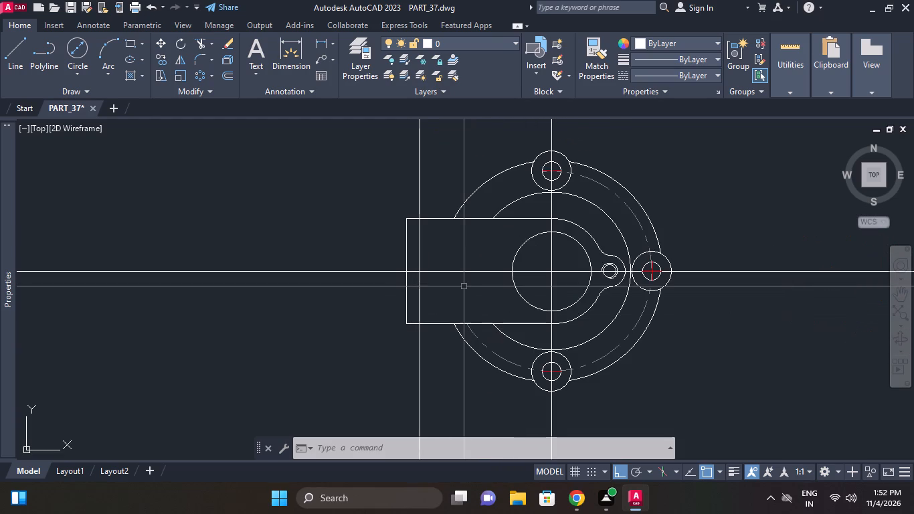
text(o)
key(space)
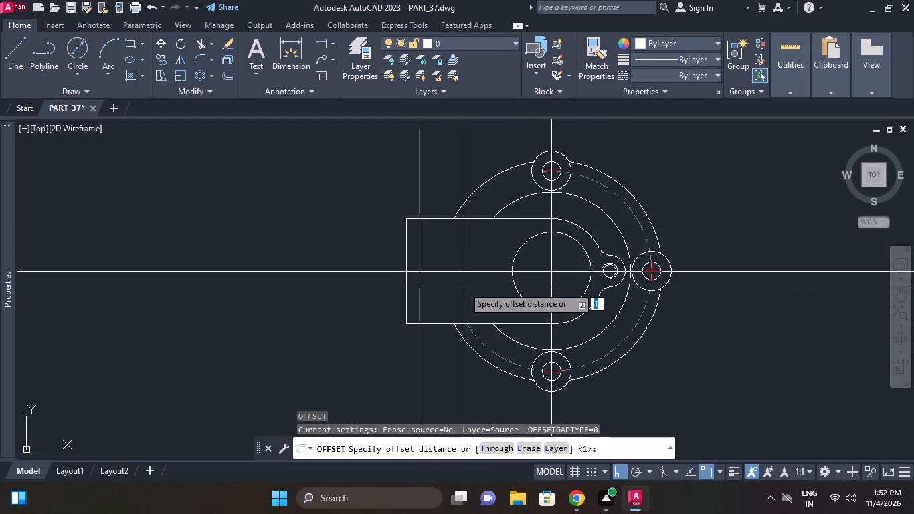
key(2)
key(8)
text(/2)
key(Return)
click(441, 272)
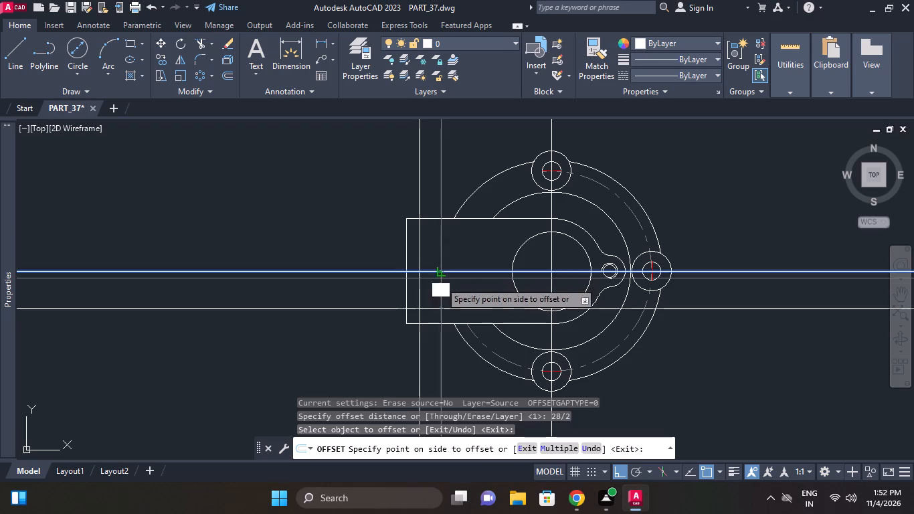
click(438, 301)
click(440, 274)
click(443, 271)
click(446, 251)
right_click(446, 250)
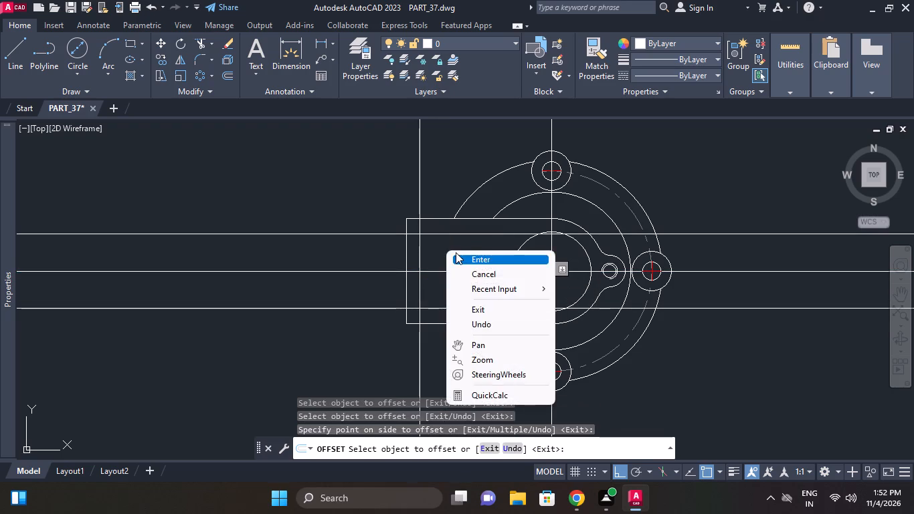
click(456, 252)
Trim the side extension's end edge and the construction lines to form a rectangular notch in the extension's flat end.
middle_click(422, 251)
text(tr)
key(space)
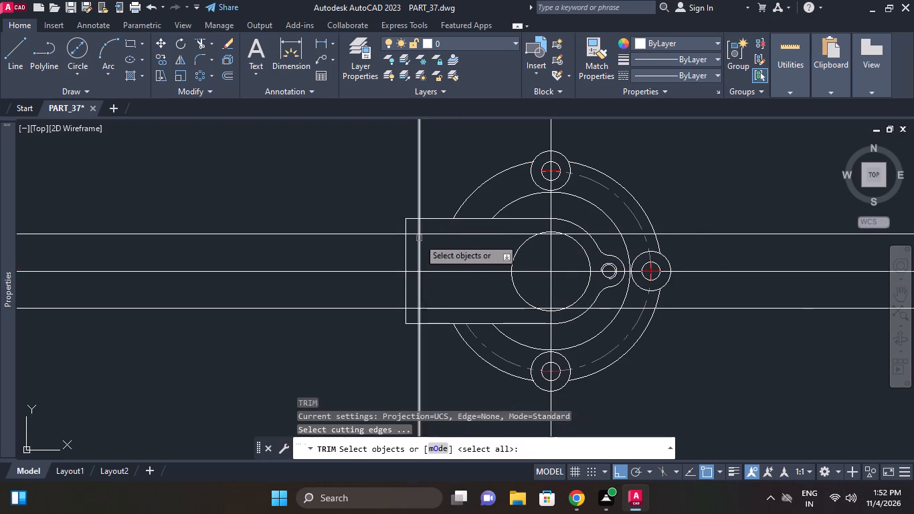
key(space)
scroll(419, 229, up, 1)
click(419, 228)
click(384, 237)
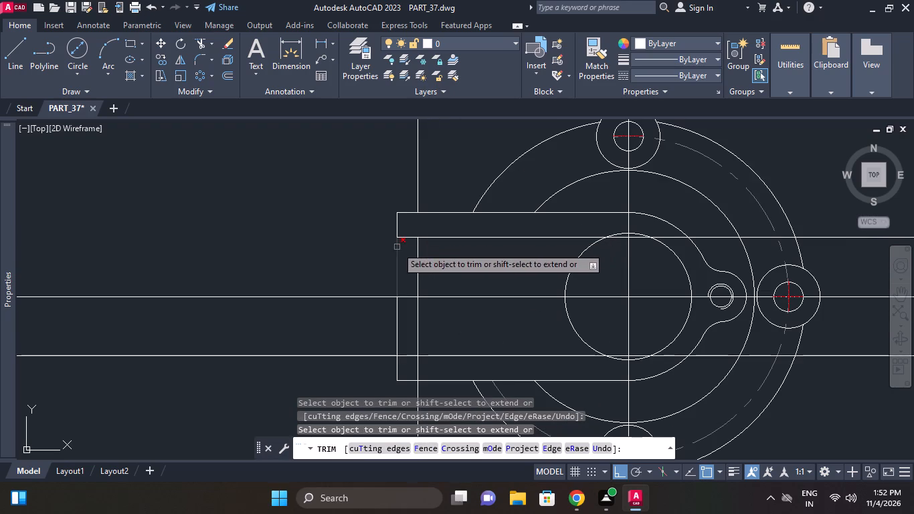
click(397, 247)
click(394, 331)
click(441, 240)
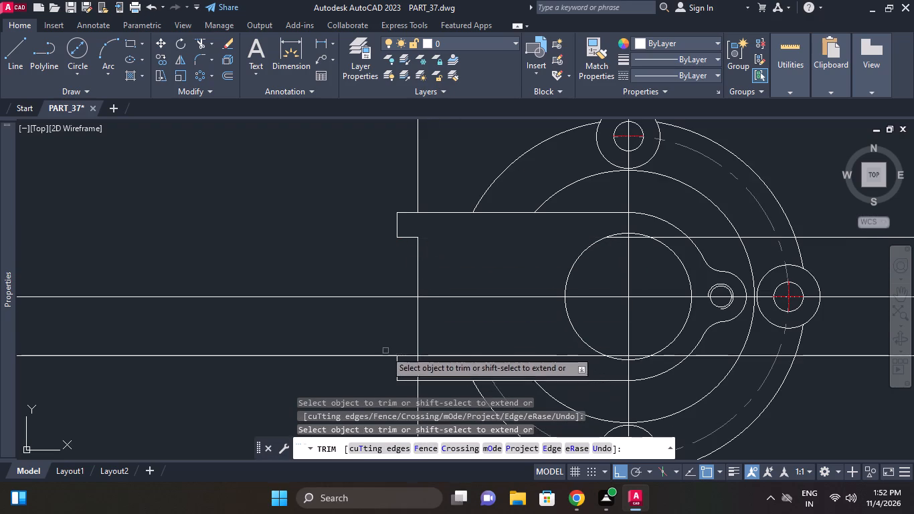
click(383, 357)
click(432, 356)
middle_drag(442, 343, 454, 258)
click(432, 290)
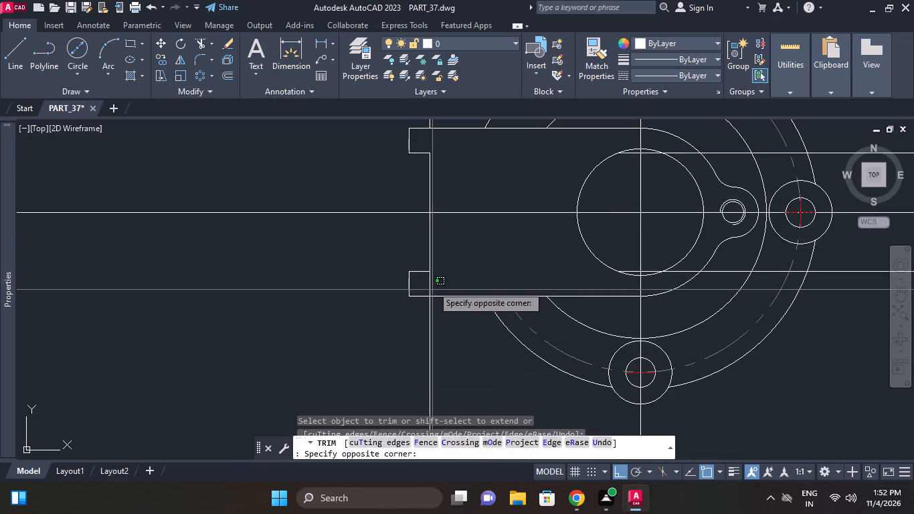
click(422, 280)
right_click(452, 254)
click(502, 52)
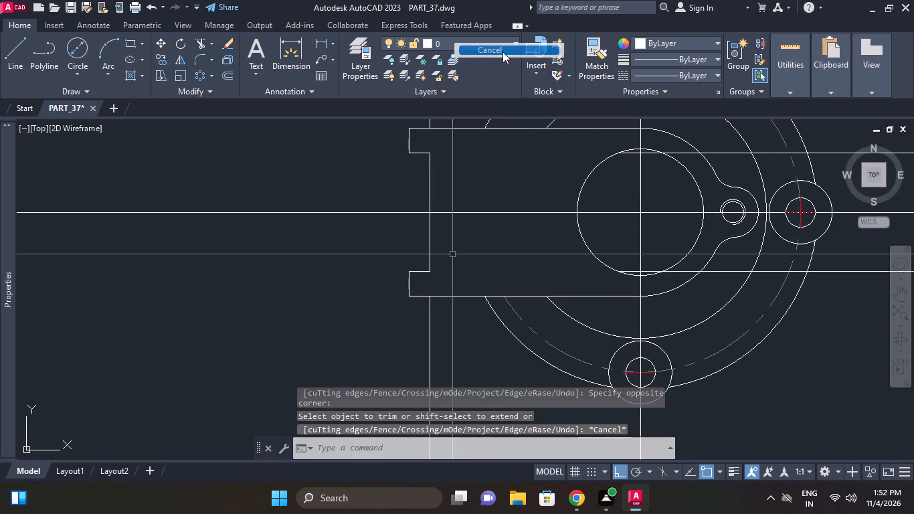
Erase the leftover vertical construction line pieces above and below the extension and the two remaining horizontal offset lines.
scroll(459, 210, down, 1)
click(442, 300)
click(443, 140)
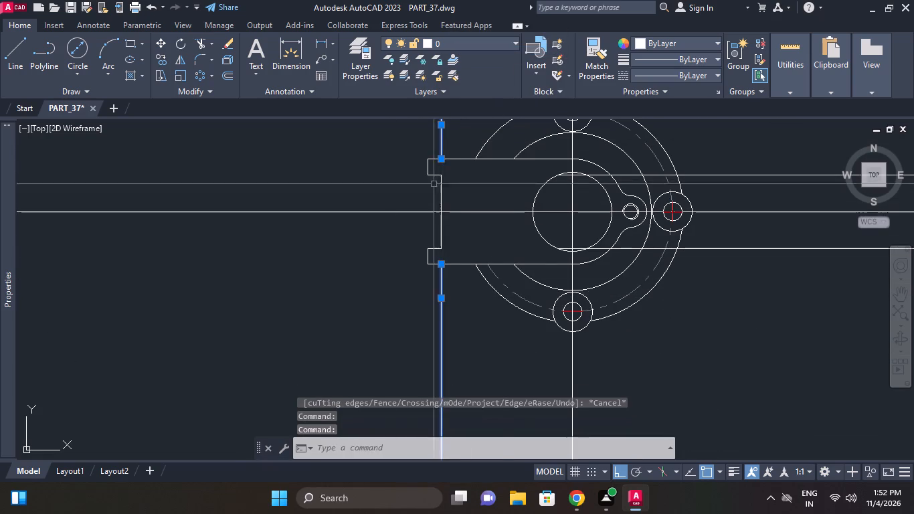
middle_drag(474, 194, 404, 236)
drag(688, 325, 684, 313)
click(668, 272)
drag(665, 224, 663, 218)
click(657, 195)
right_click(657, 195)
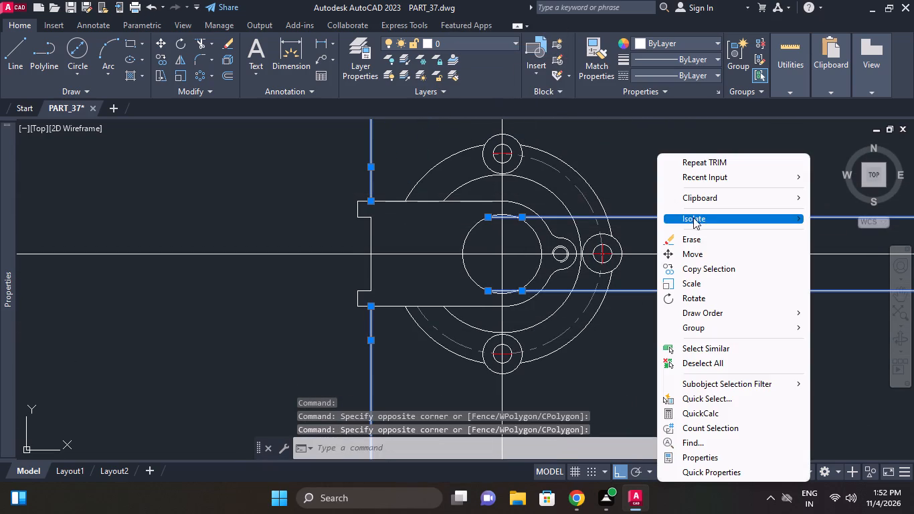
click(694, 232)
click(694, 237)
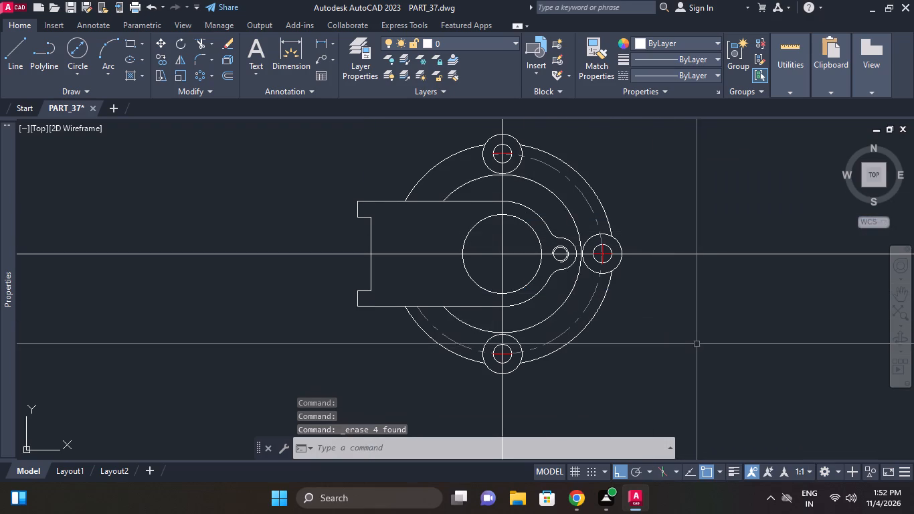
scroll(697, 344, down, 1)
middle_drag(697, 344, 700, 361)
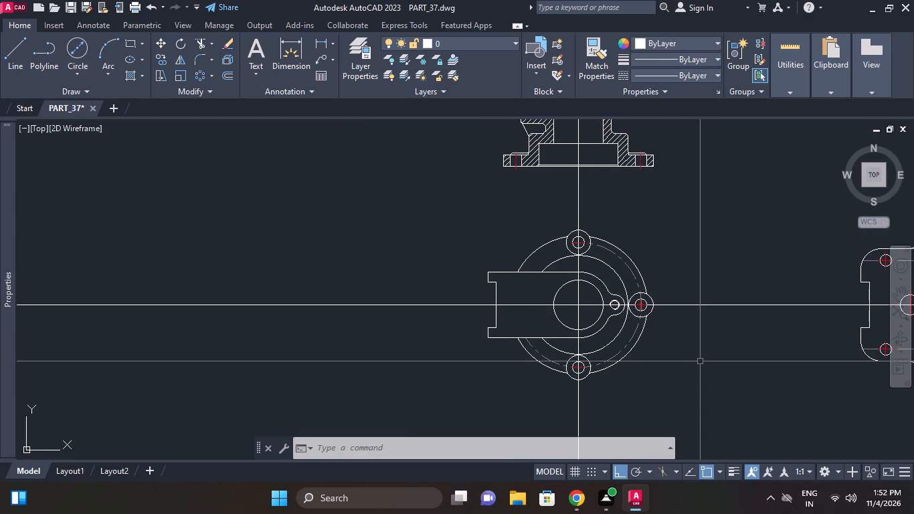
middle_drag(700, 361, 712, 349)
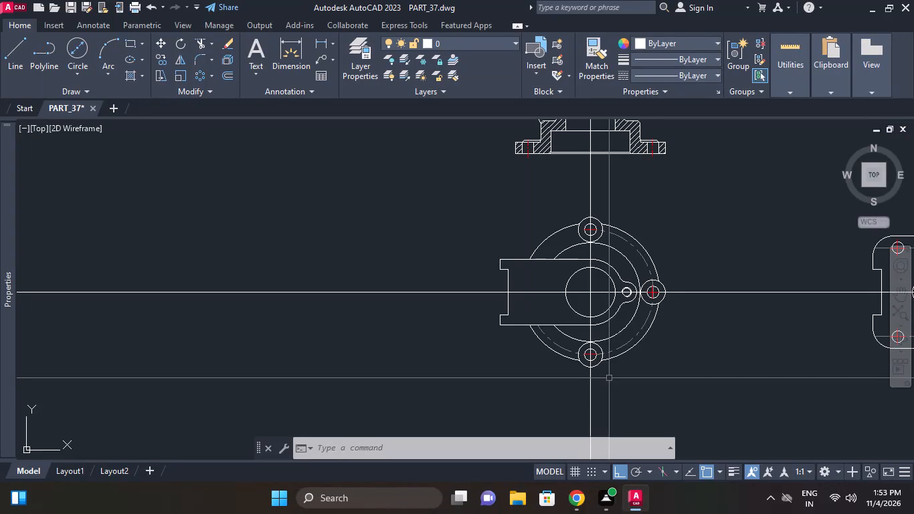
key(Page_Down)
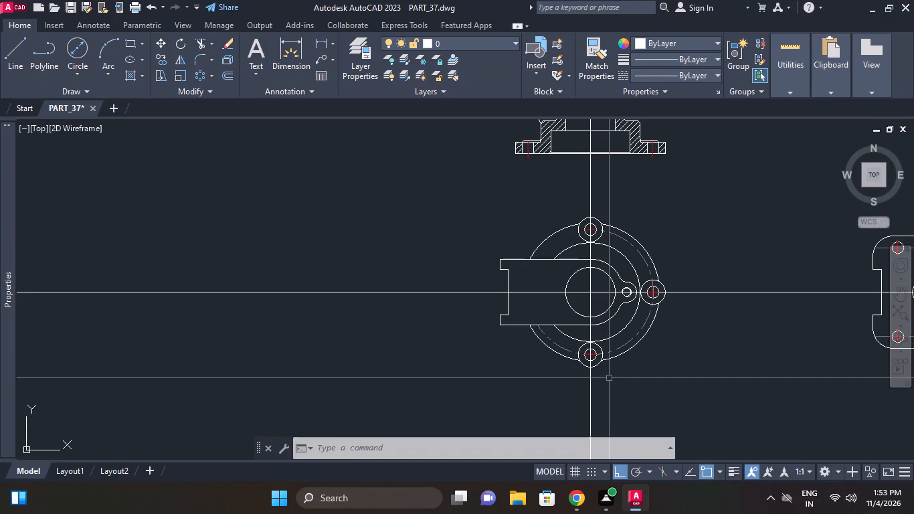
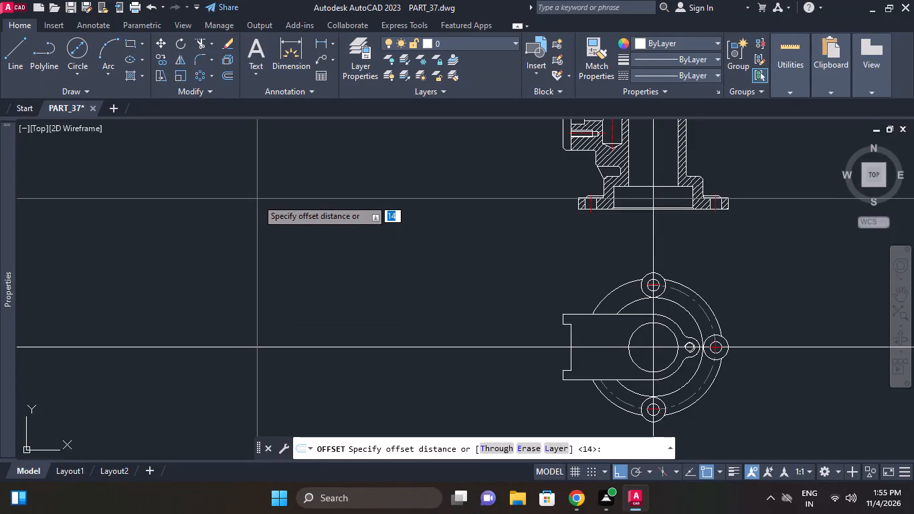
Offset the flange view's vertical centreline by 25 toward the notched side extension.
text(25)
key(Return)
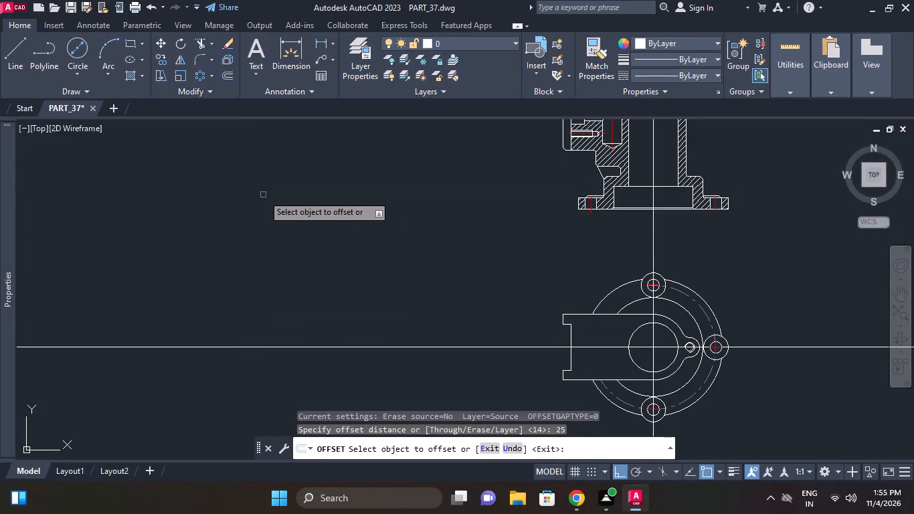
click(653, 232)
click(611, 230)
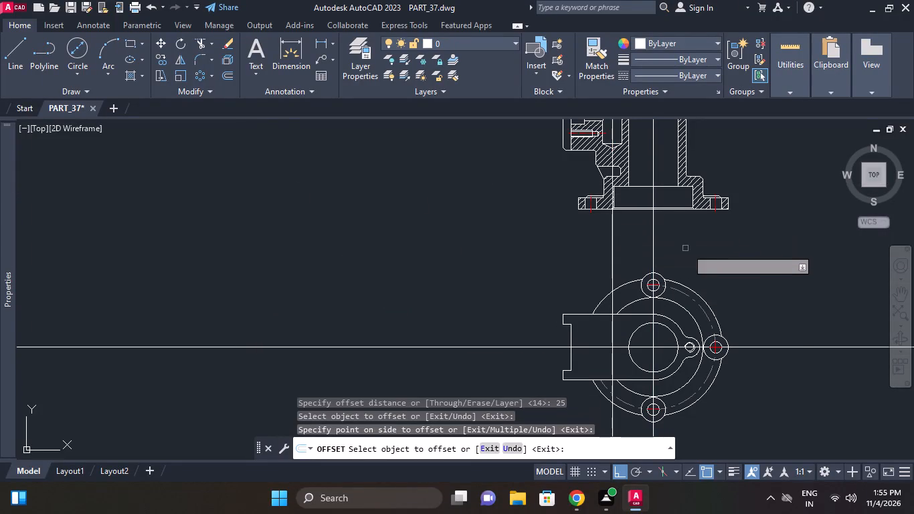
right_click(687, 248)
click(725, 259)
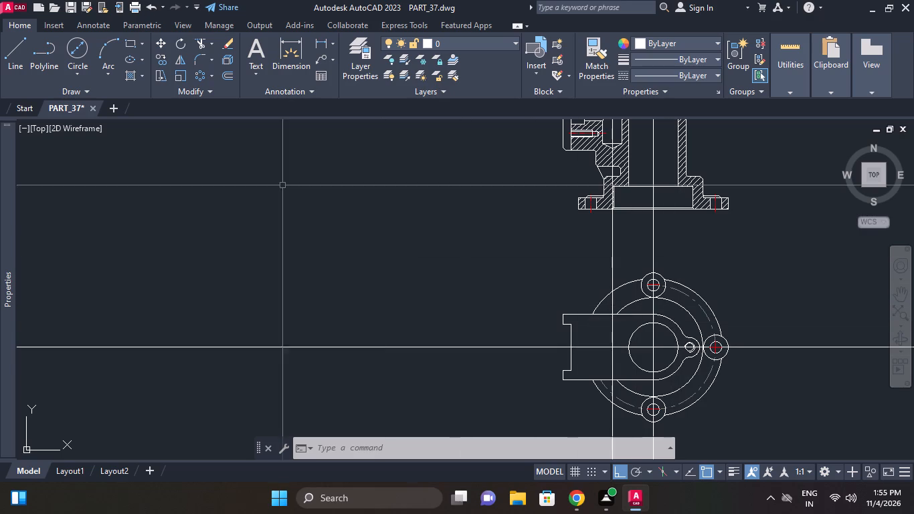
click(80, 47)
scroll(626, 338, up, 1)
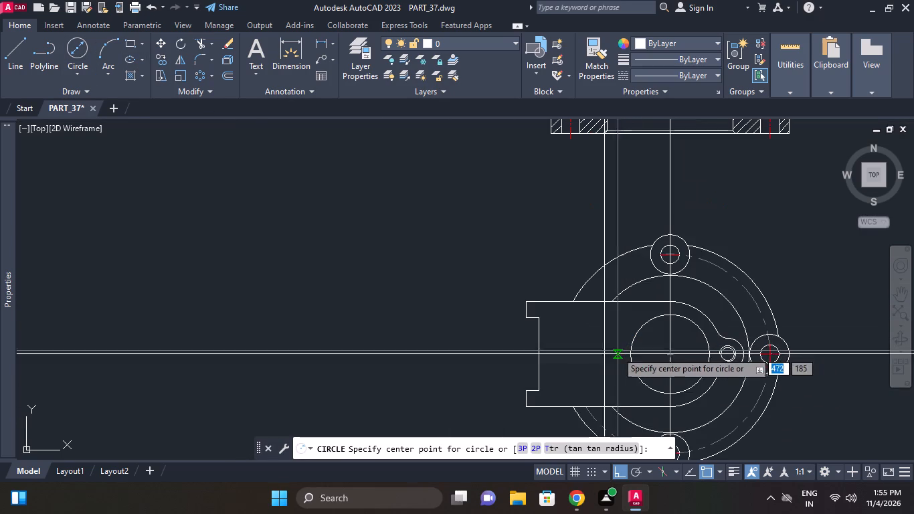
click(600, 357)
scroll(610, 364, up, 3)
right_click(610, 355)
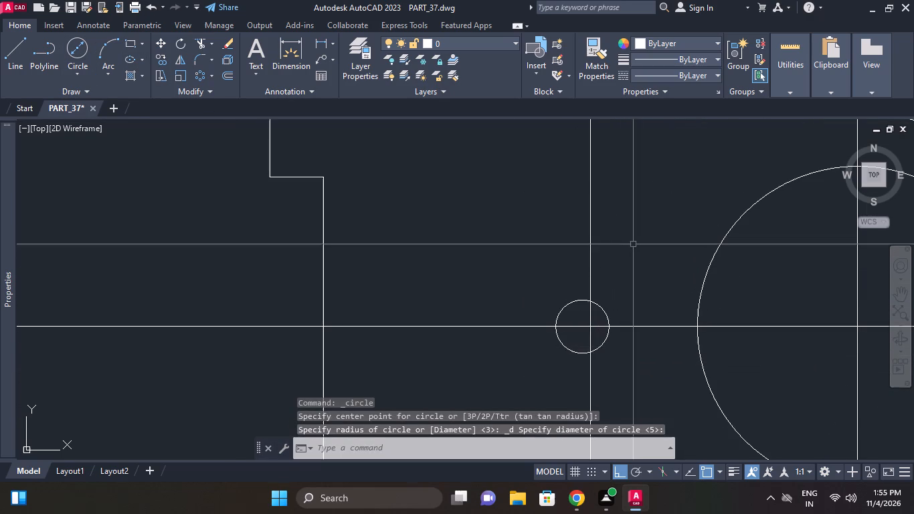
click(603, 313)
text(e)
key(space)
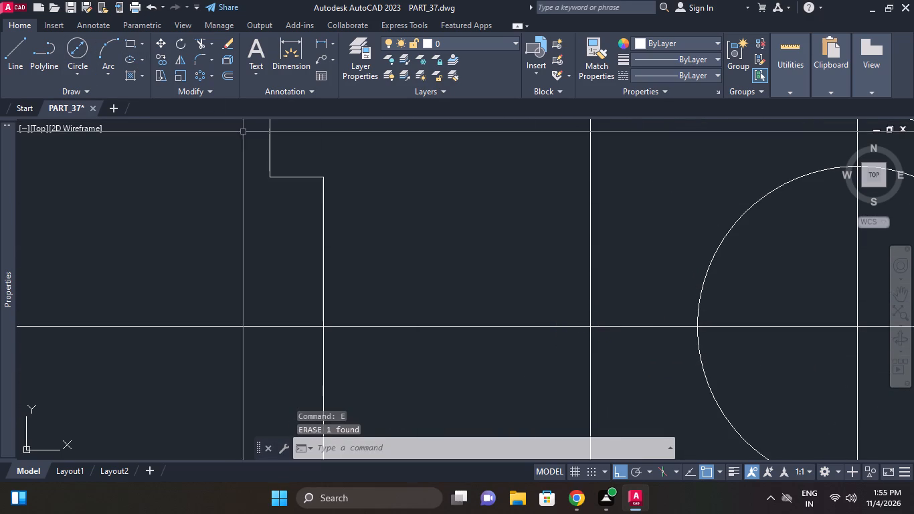
Draw a diameter 2 circle where the 25 offset line crosses the flange view's horizontal centreline.
click(78, 55)
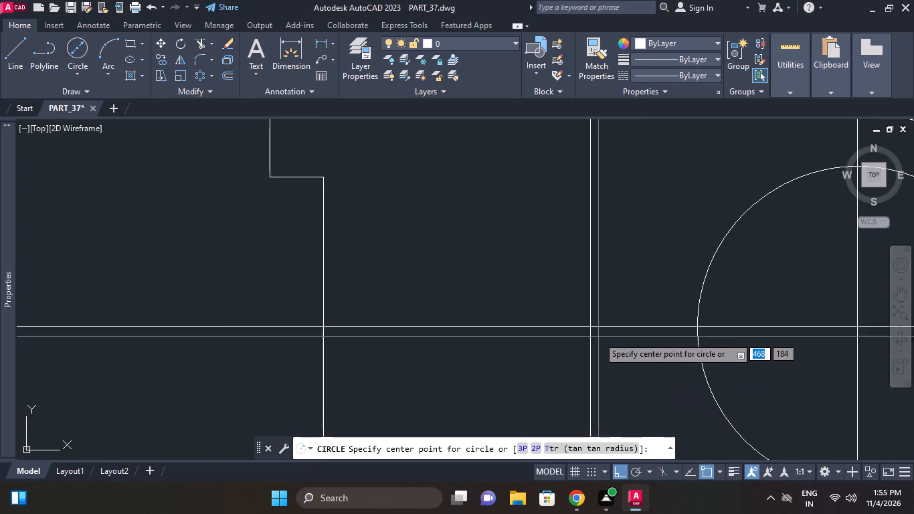
click(591, 324)
key(2)
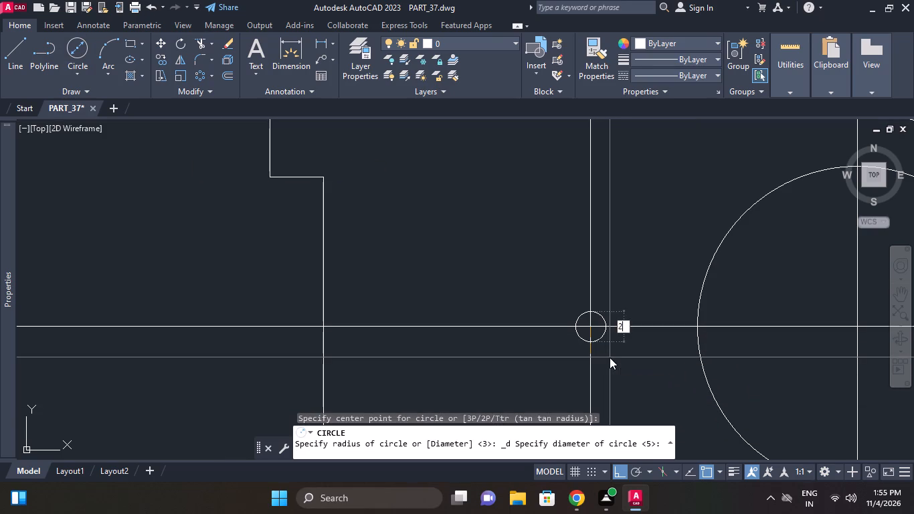
key(Return)
Set the new circle's diameter to 12.
scroll(611, 354, up, 1)
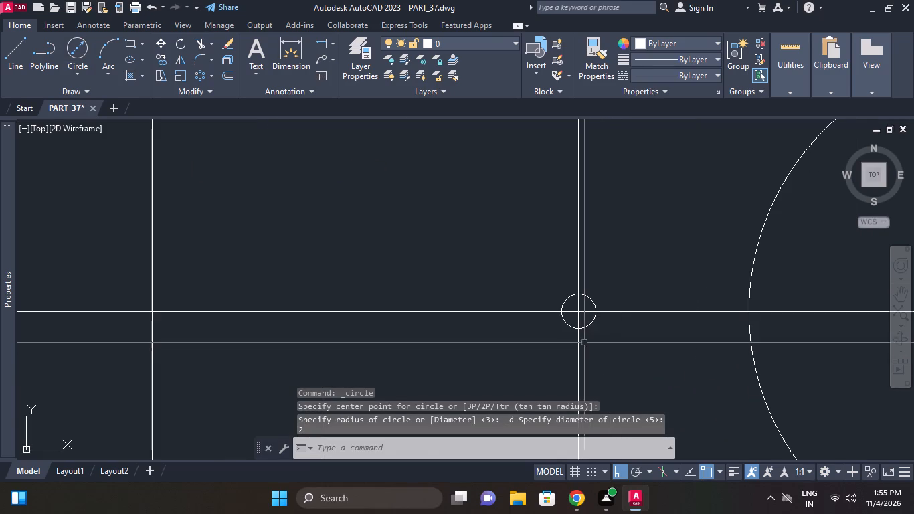
click(586, 319)
double_click(587, 324)
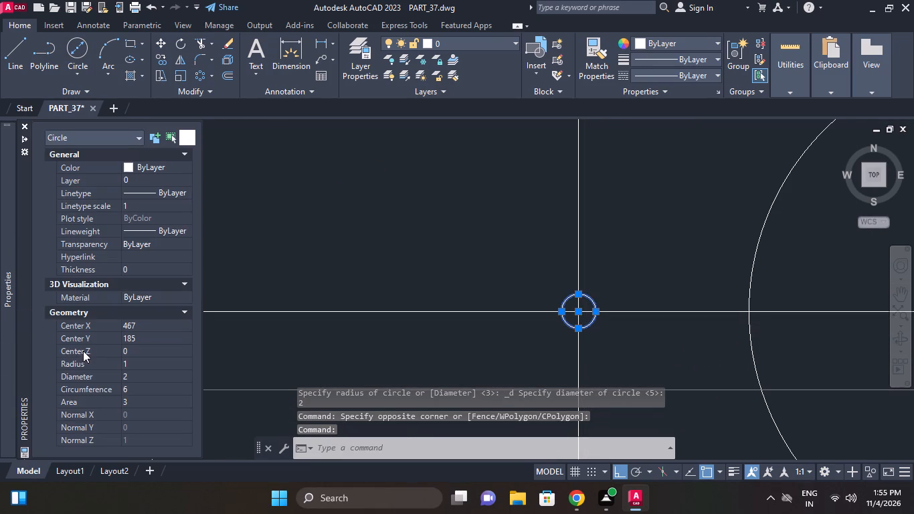
click(131, 376)
text(12)
key(Return)
scroll(629, 335, down, 1)
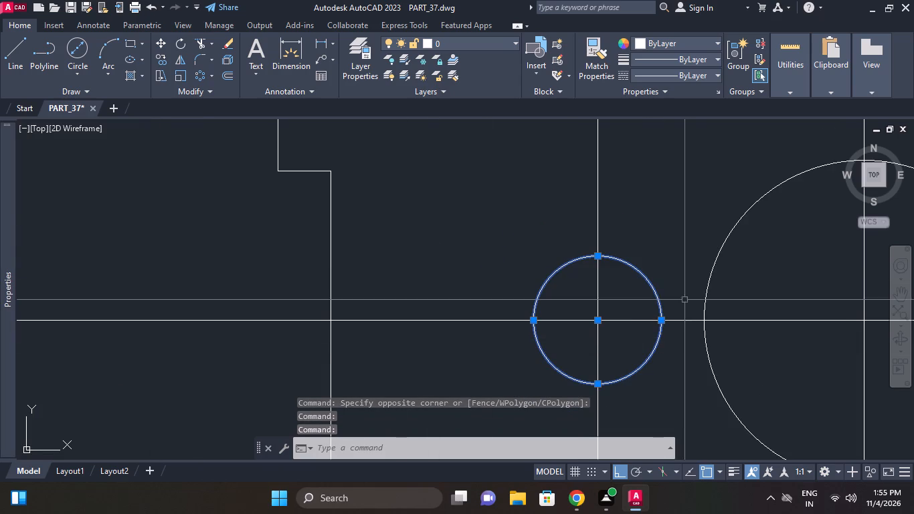
right_click(693, 268)
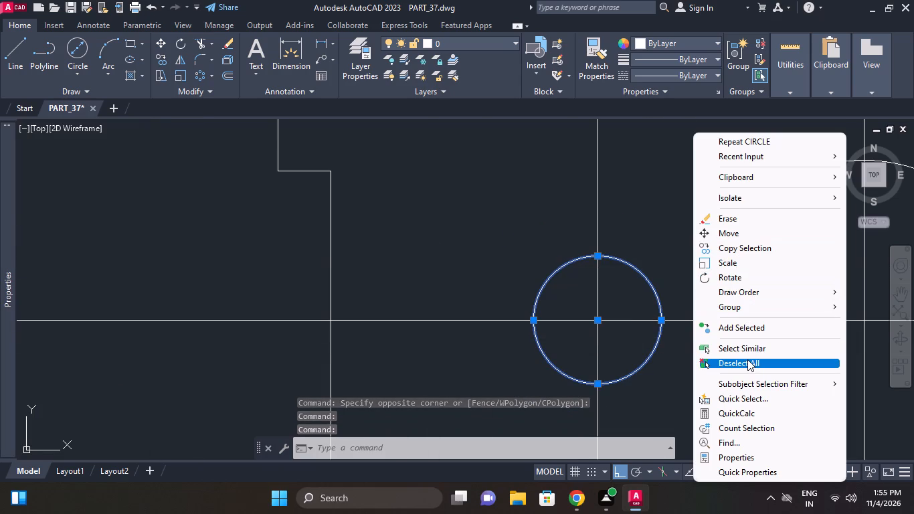
click(747, 359)
Offset the flange view's horizontal centreline by 36 downward.
middle_drag(753, 371, 749, 369)
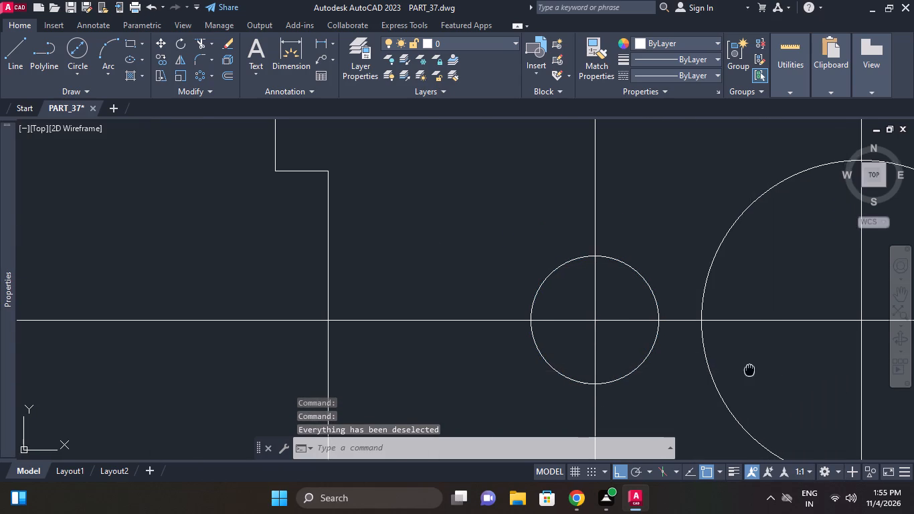
middle_drag(749, 369, 743, 355)
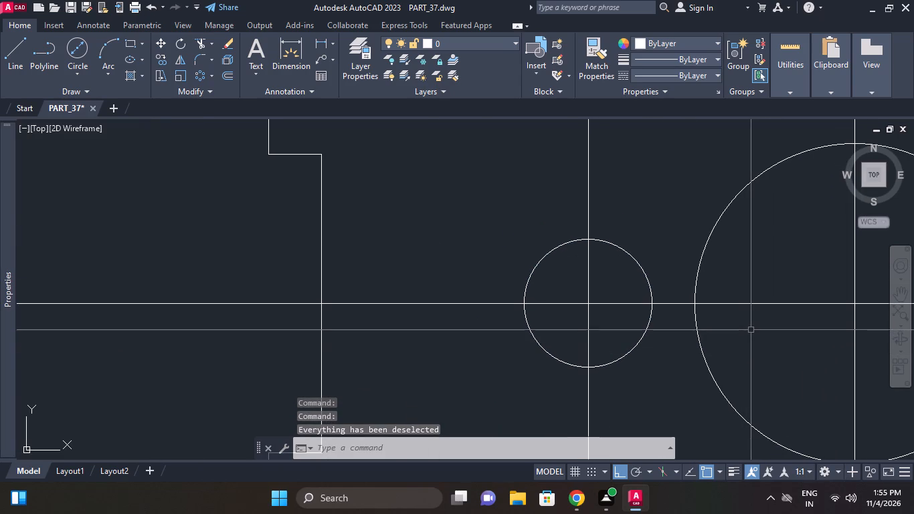
scroll(747, 333, down, 2)
middle_drag(736, 313, 709, 267)
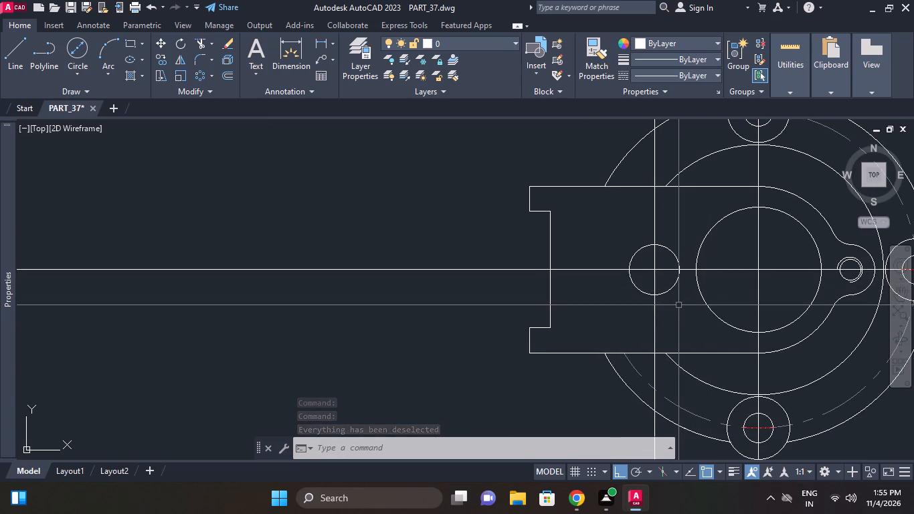
click(225, 72)
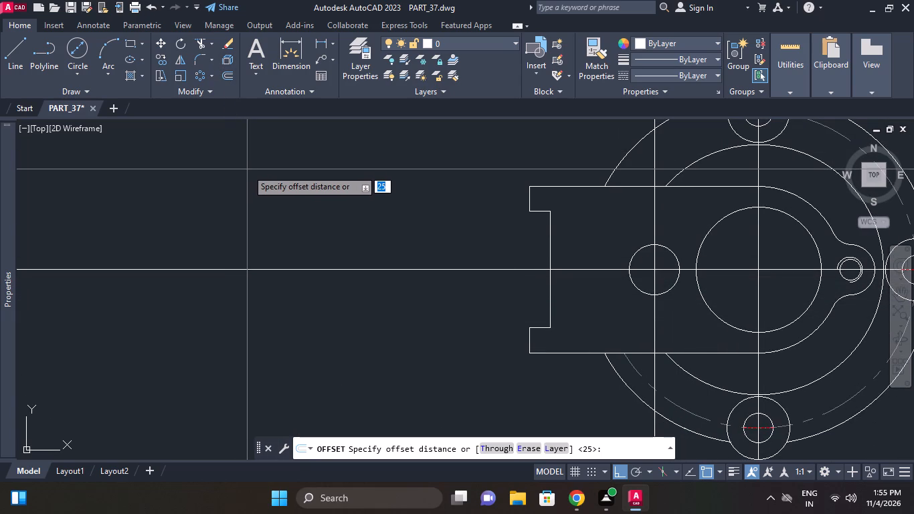
text(36)
key(Return)
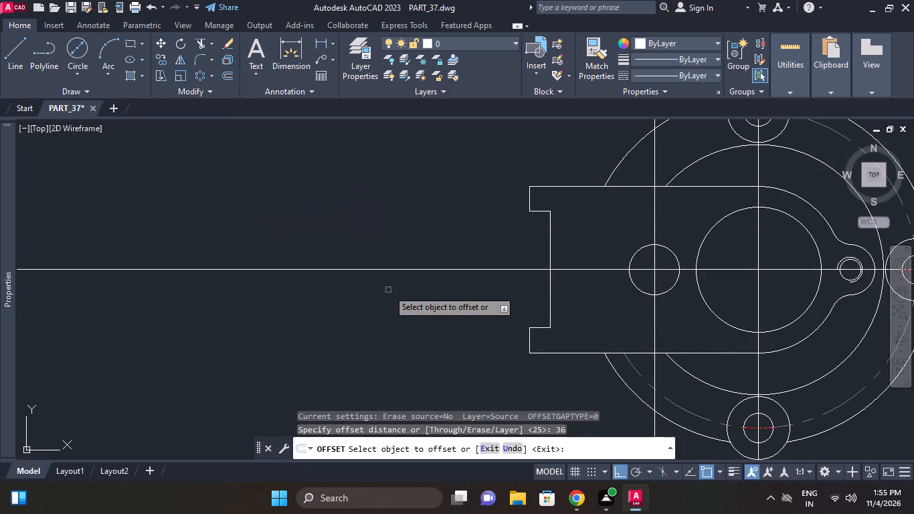
click(391, 272)
middle_drag(387, 315, 393, 228)
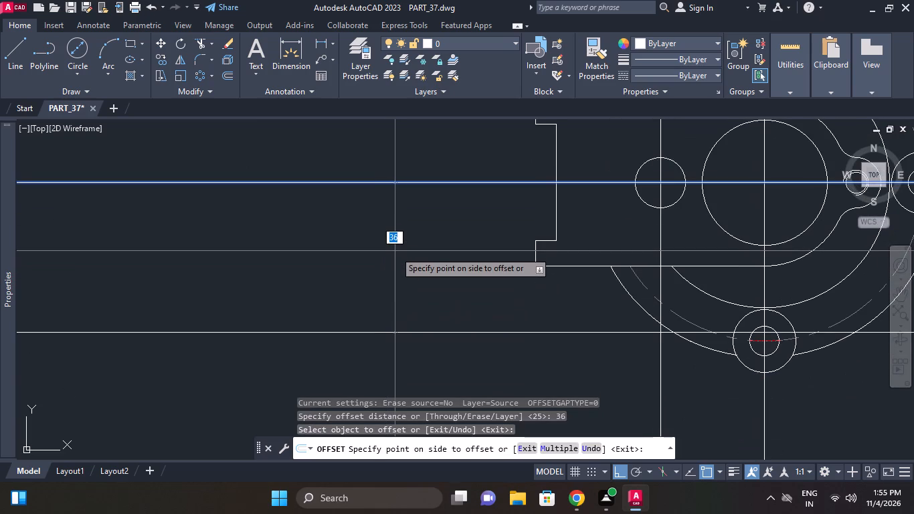
click(395, 251)
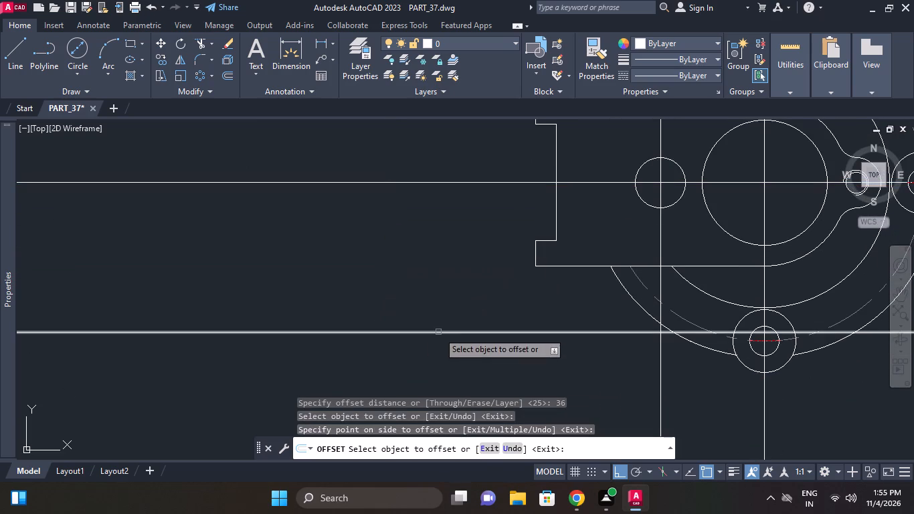
middle_drag(438, 332, 351, 325)
right_click(630, 278)
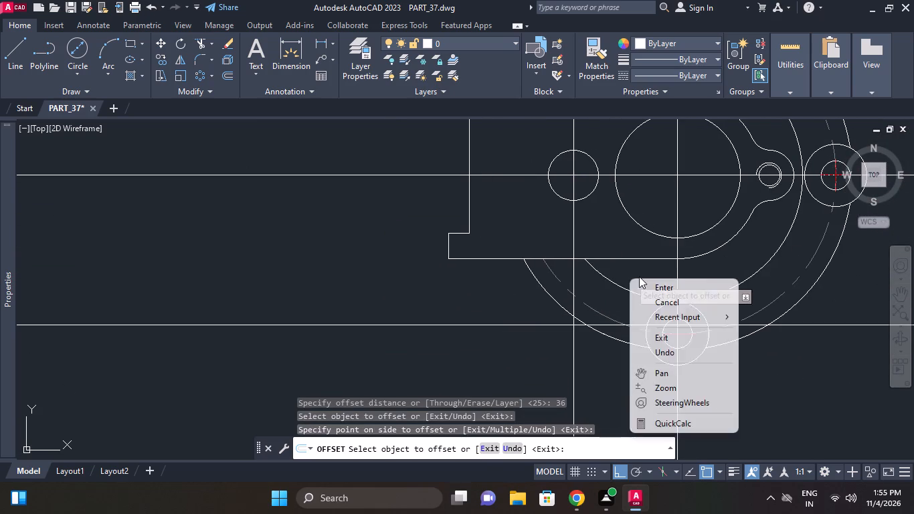
click(654, 285)
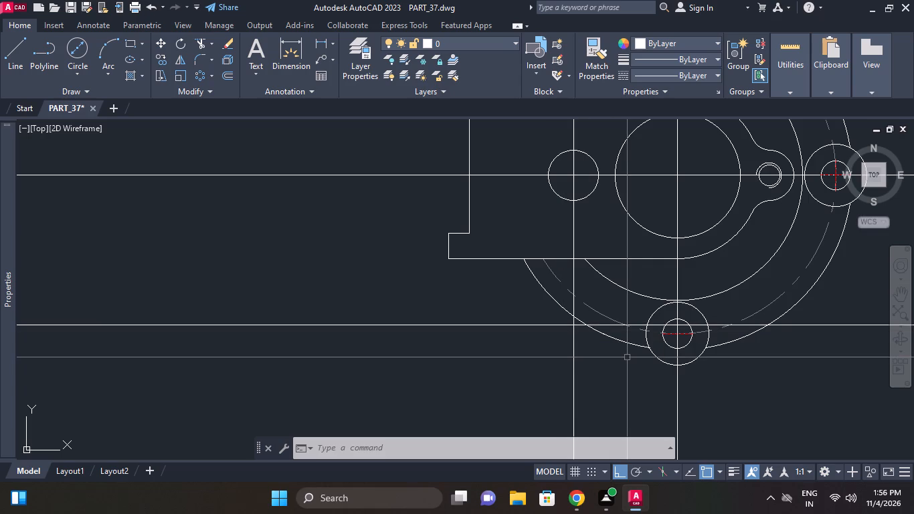
Offset the vertical line through the diameter 12 circle by 30/2 to both sides.
text(o 30/2)
key(Return)
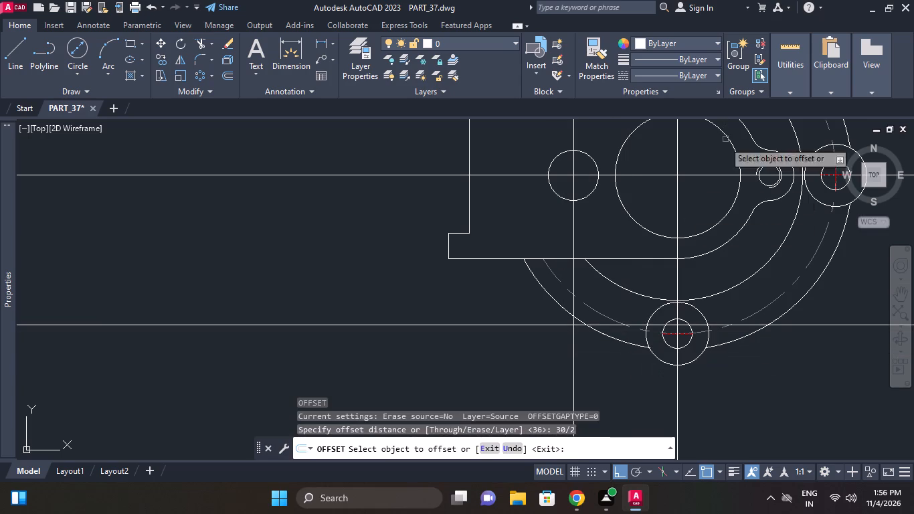
click(570, 359)
click(572, 352)
click(556, 344)
click(571, 355)
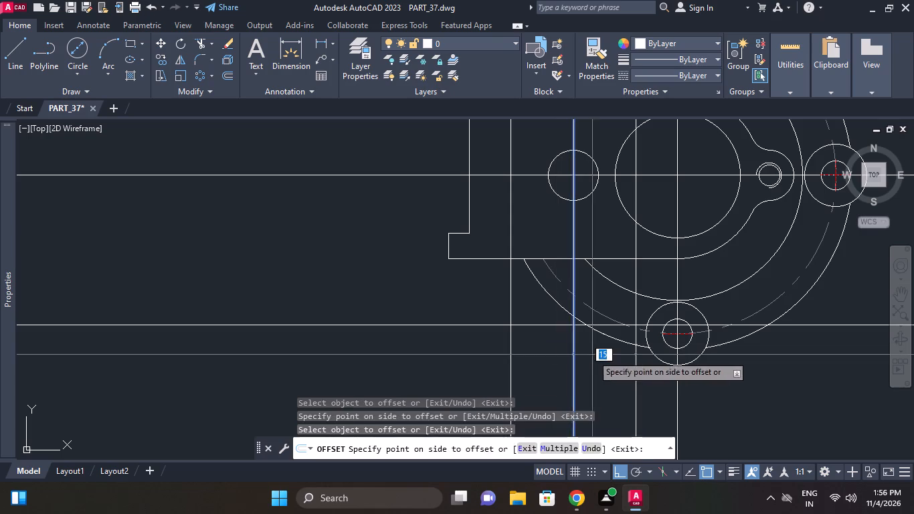
click(592, 355)
right_click(746, 250)
click(772, 259)
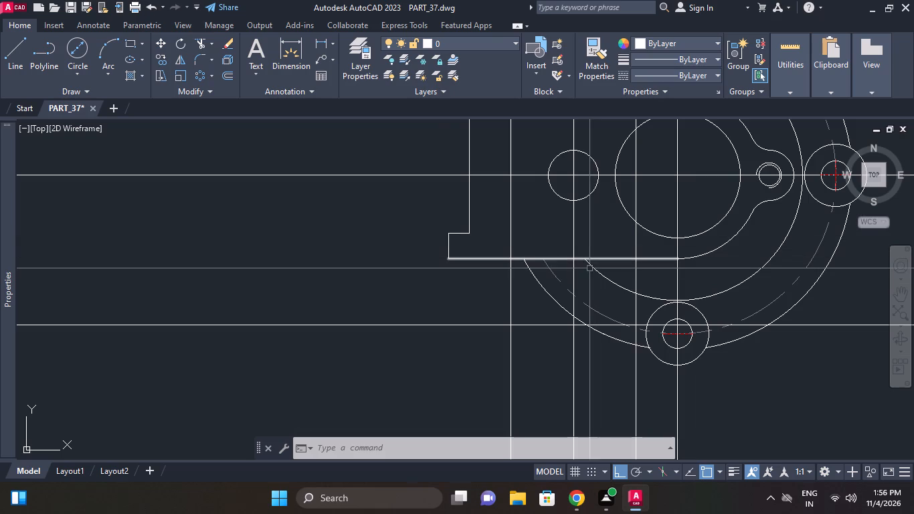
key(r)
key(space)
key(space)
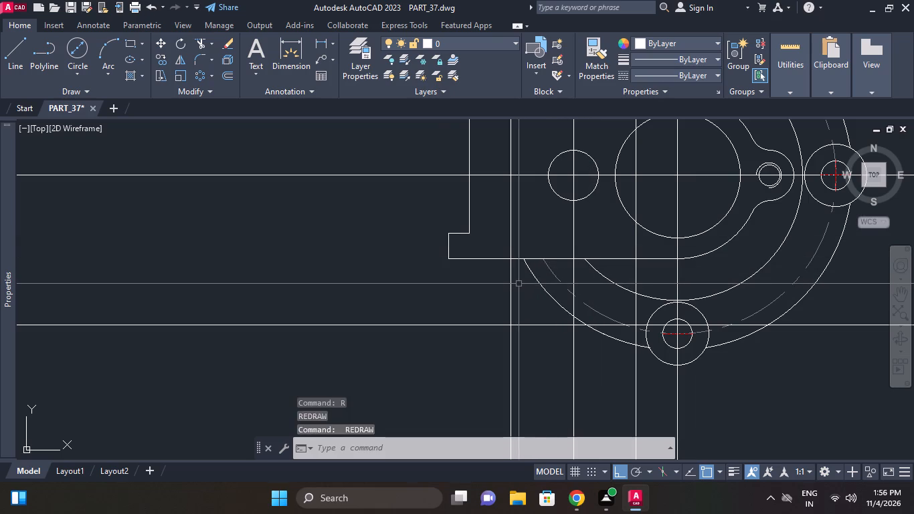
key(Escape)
Trim the outer vertical offset line to the extension edge and the 36 offset line, the horizontal's outer end, and the inner vertical beyond the flange.
text(tr)
key(space)
key(space)
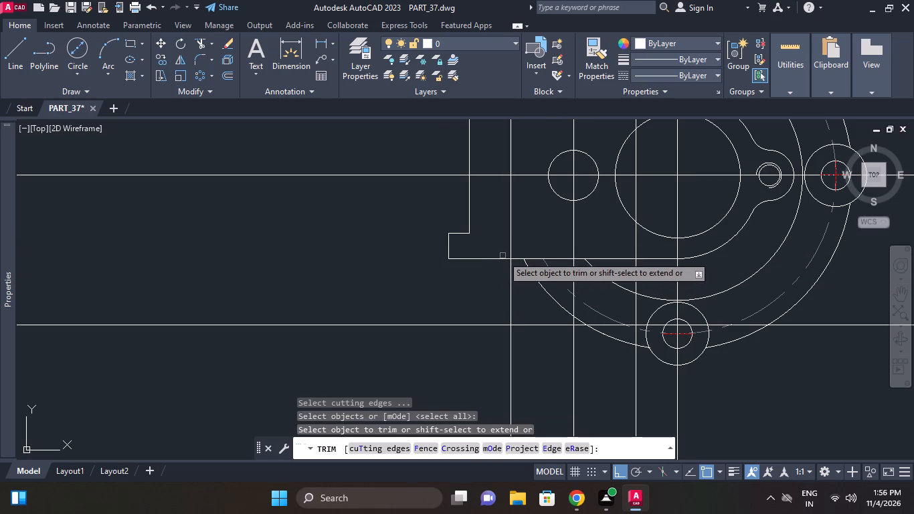
click(513, 248)
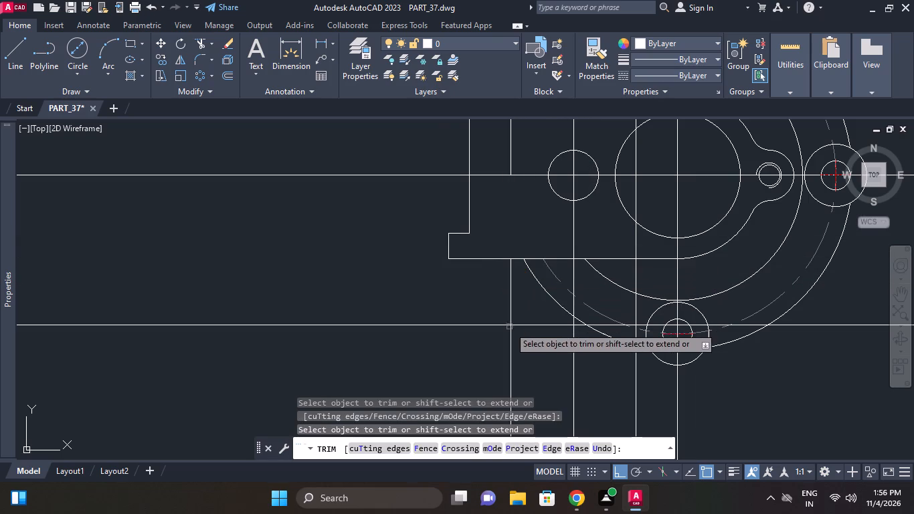
click(494, 324)
click(511, 353)
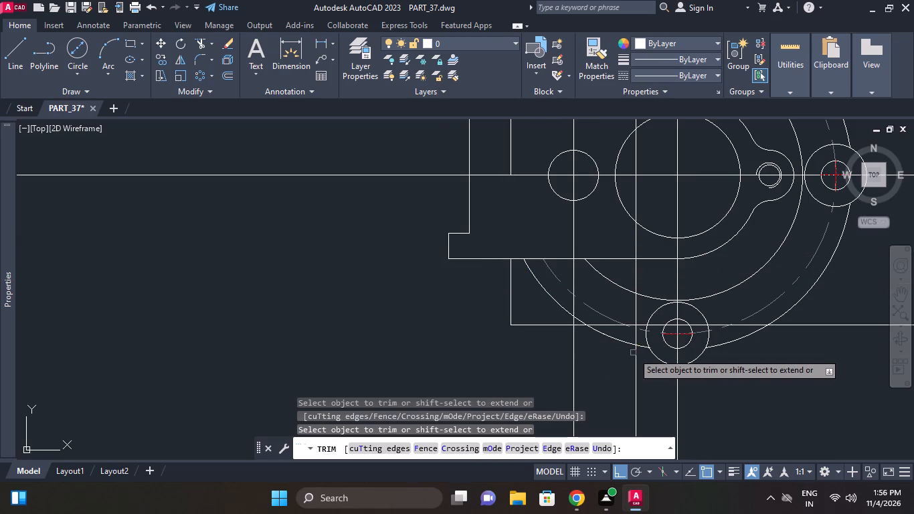
click(634, 353)
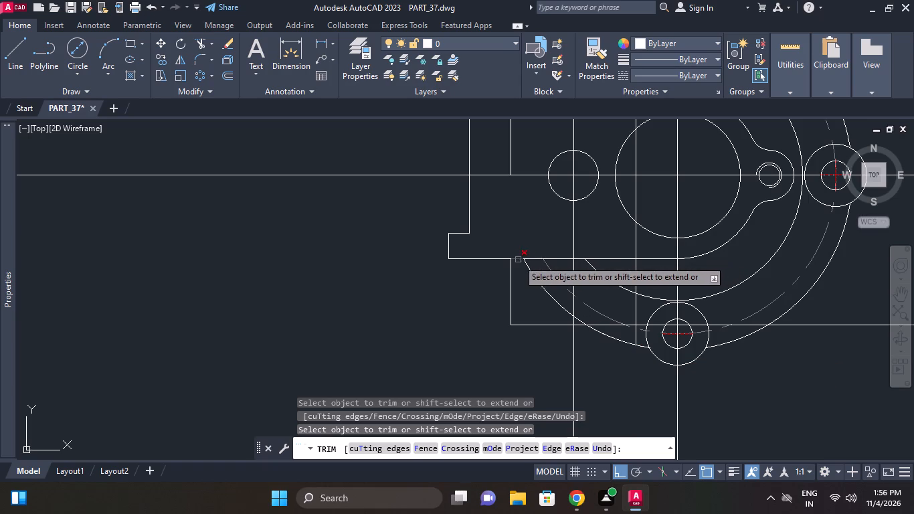
Trim away the side extension's lower edge between the two vertical offset lines, and the inner offset line's piece near the flange's outer arc.
scroll(518, 260, up, 2)
click(518, 260)
click(515, 255)
click(554, 257)
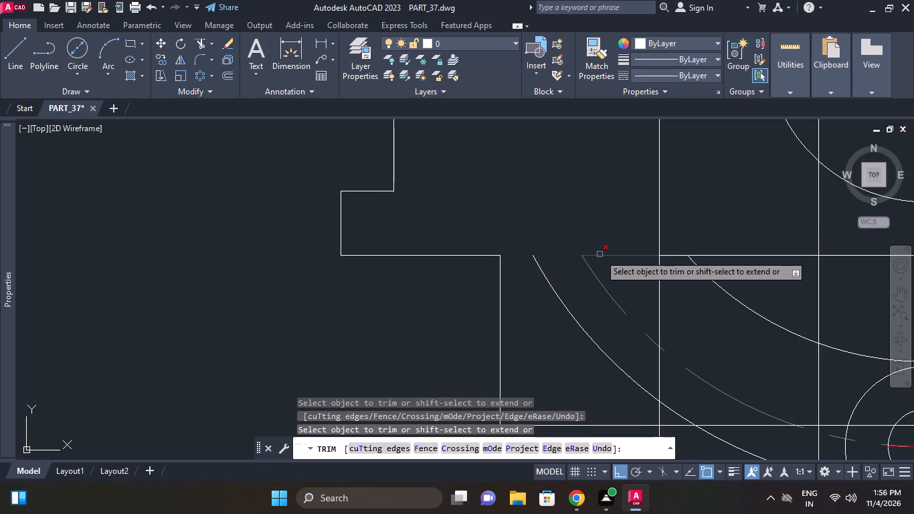
scroll(599, 254, down, 1)
middle_click(591, 258)
middle_drag(581, 290, 554, 290)
scroll(554, 290, down, 1)
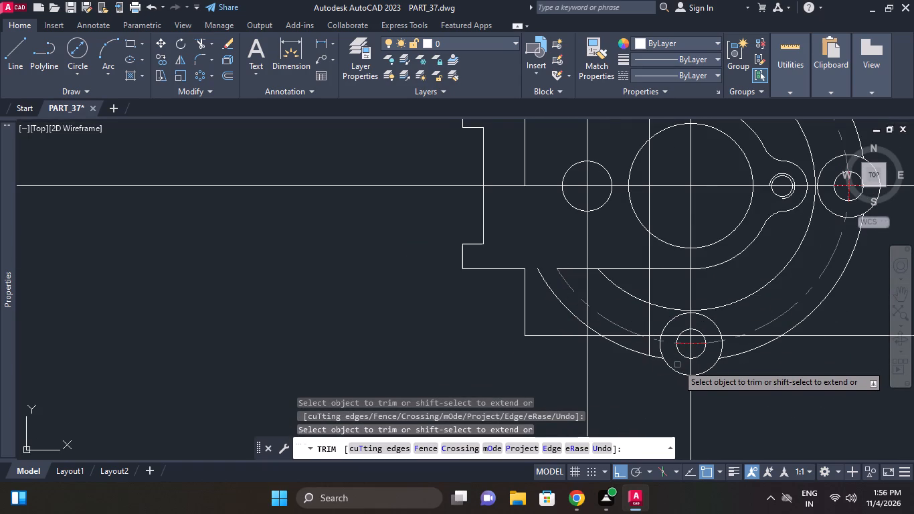
scroll(677, 365, up, 1)
click(632, 338)
middle_drag(644, 238, 644, 250)
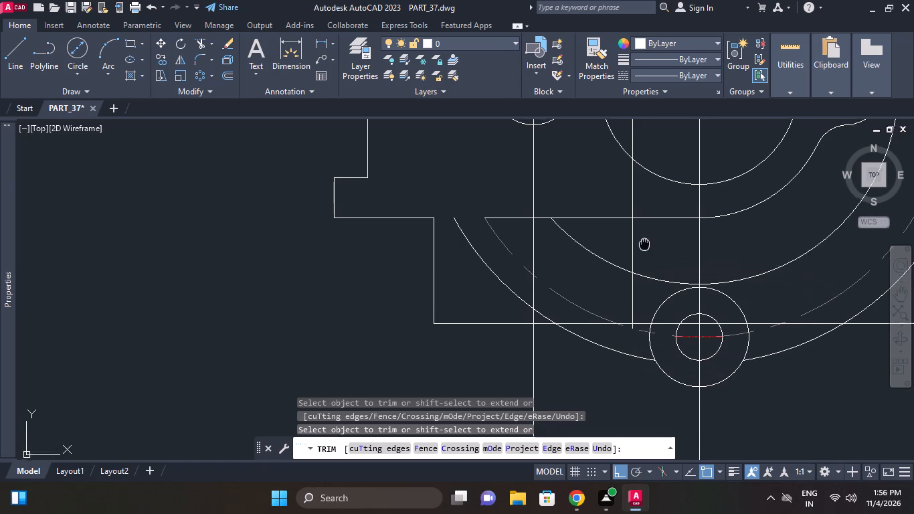
middle_drag(644, 250, 646, 262)
click(513, 239)
click(543, 239)
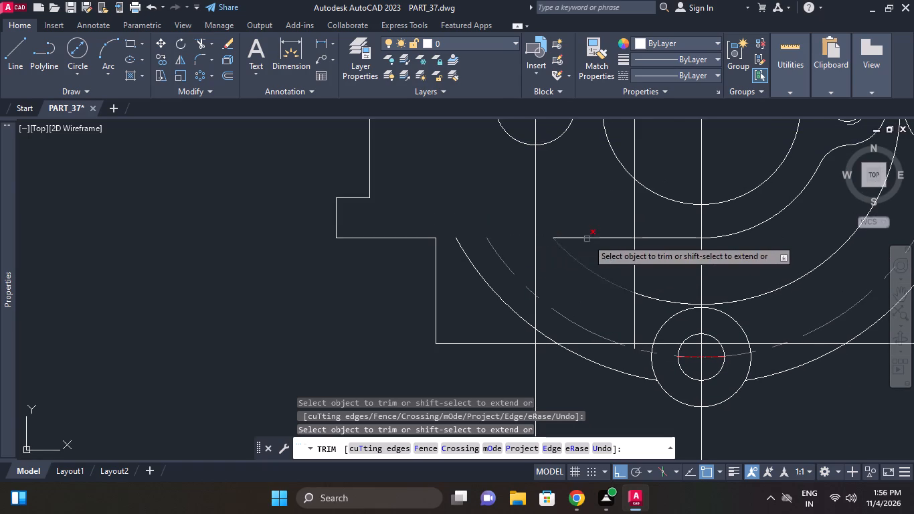
click(587, 239)
scroll(630, 275, down, 1)
middle_click(630, 275)
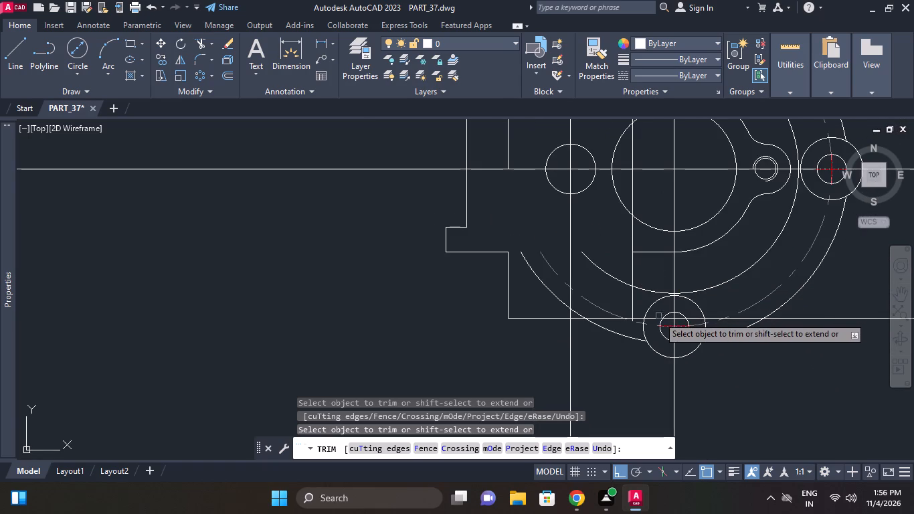
Trim the inner vertical offset line above and below the lower projection, and the 36 offset line's adjoining piece just beyond it.
click(634, 240)
scroll(639, 317, up, 4)
click(609, 333)
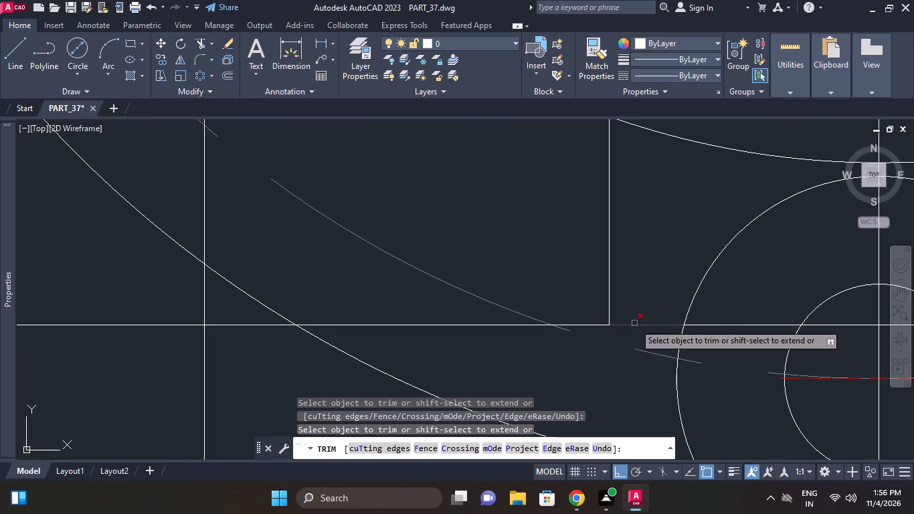
click(634, 323)
scroll(642, 278, down, 3)
middle_drag(637, 297, 635, 306)
middle_drag(640, 270, 642, 322)
scroll(668, 288, down, 1)
middle_click(668, 290)
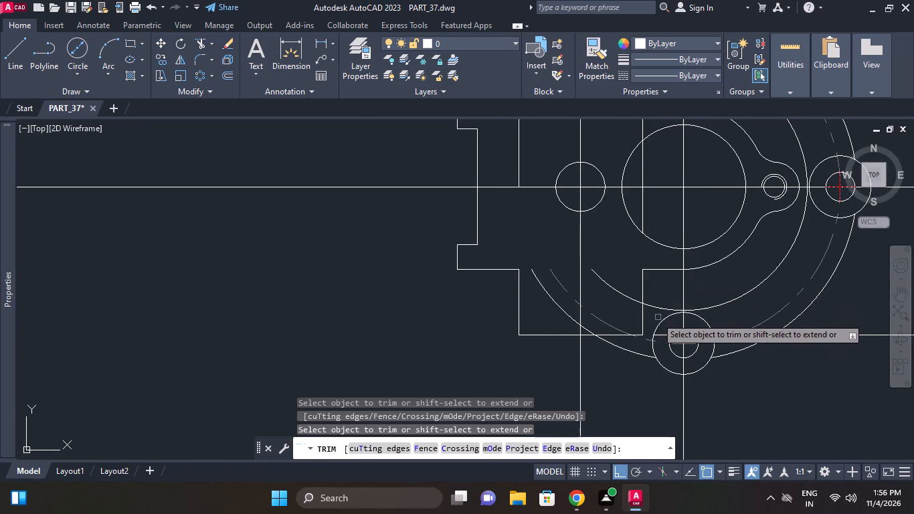
middle_drag(705, 326, 675, 307)
scroll(744, 342, up, 1)
key(Escape)
Erase the remaining piece of the 36 offset line beyond the lower projection.
click(806, 315)
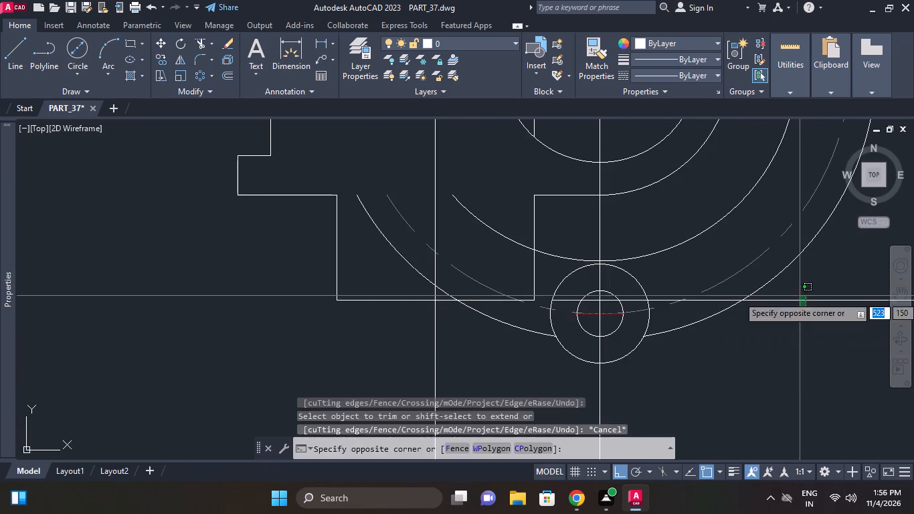
click(800, 296)
key(e)
key(space)
scroll(735, 312, down, 1)
middle_drag(735, 320, 735, 333)
key(Escape)
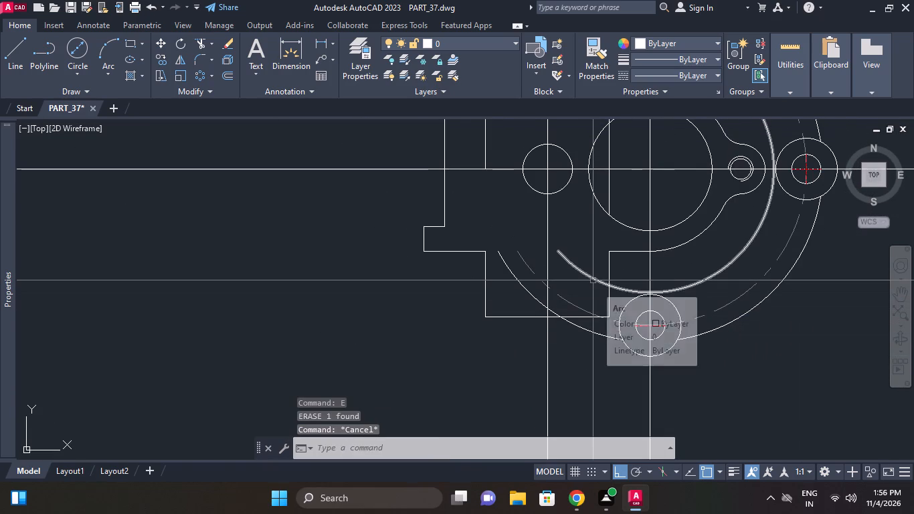
Trim away the flange's inner arc, outer arc and dashed pitch arc where they cross inside the lower projection.
text(tr)
key(space)
key(space)
click(593, 276)
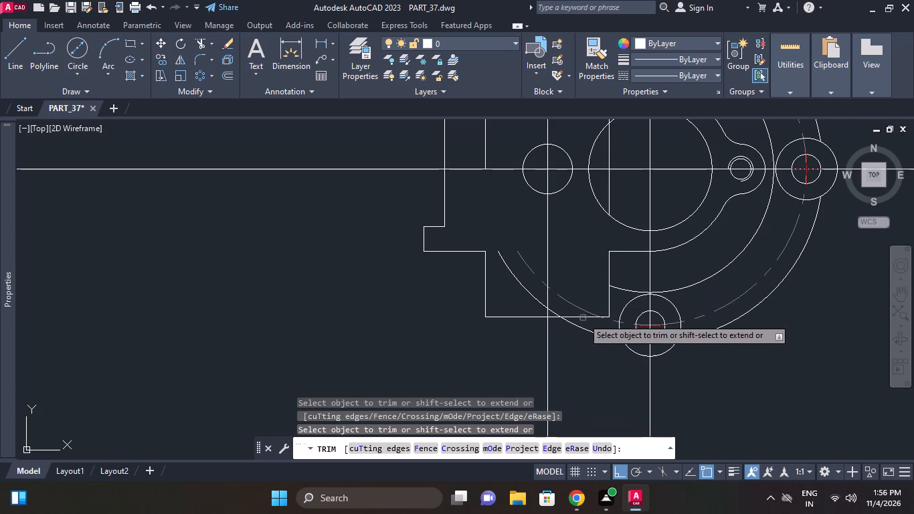
click(577, 308)
click(537, 302)
scroll(562, 313, up, 1)
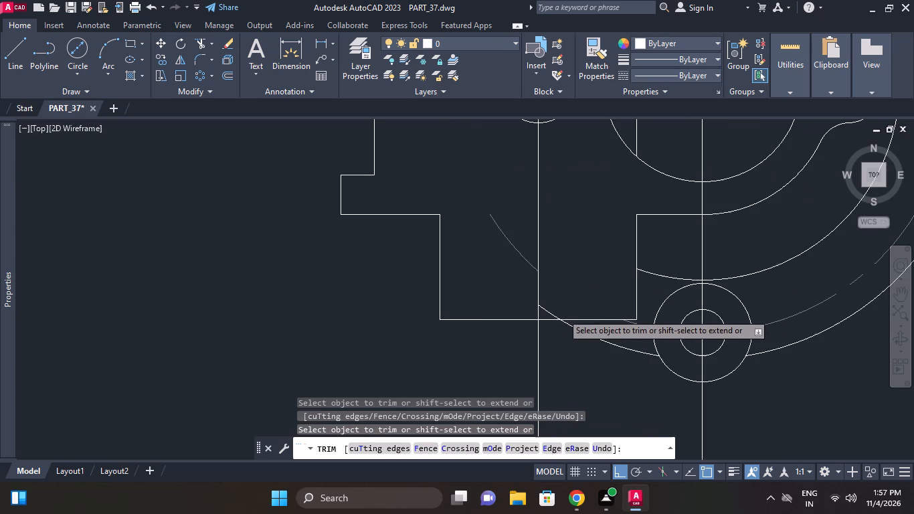
click(550, 313)
scroll(620, 301, down, 2)
middle_drag(620, 307, 620, 334)
key(Escape)
Erase the leftover dashed pitch-arc piece inside the lower projection.
scroll(592, 324, up, 2)
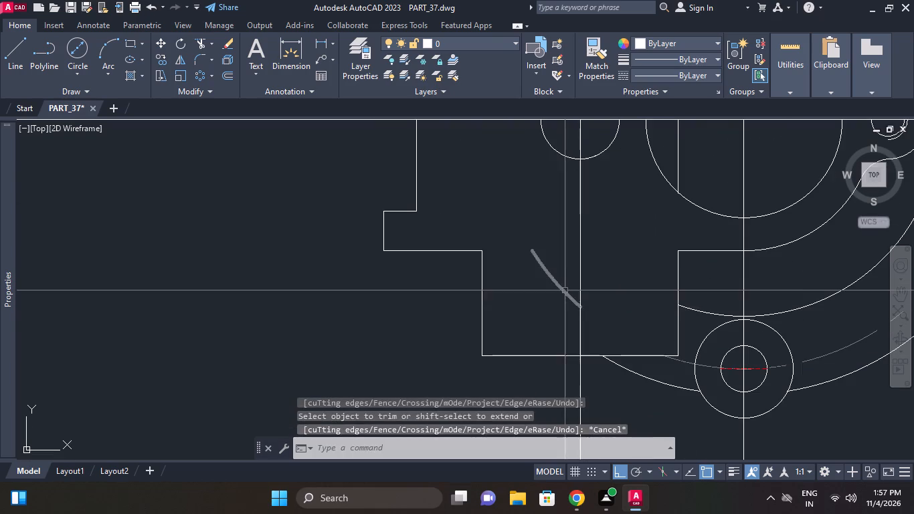
click(565, 290)
key(e)
key(space)
Erase the two leftover vertical offset lines above the lower projection, on either side of the line through the diameter 12 circle.
scroll(612, 284, down, 2)
middle_drag(650, 247, 650, 321)
middle_drag(575, 181, 572, 201)
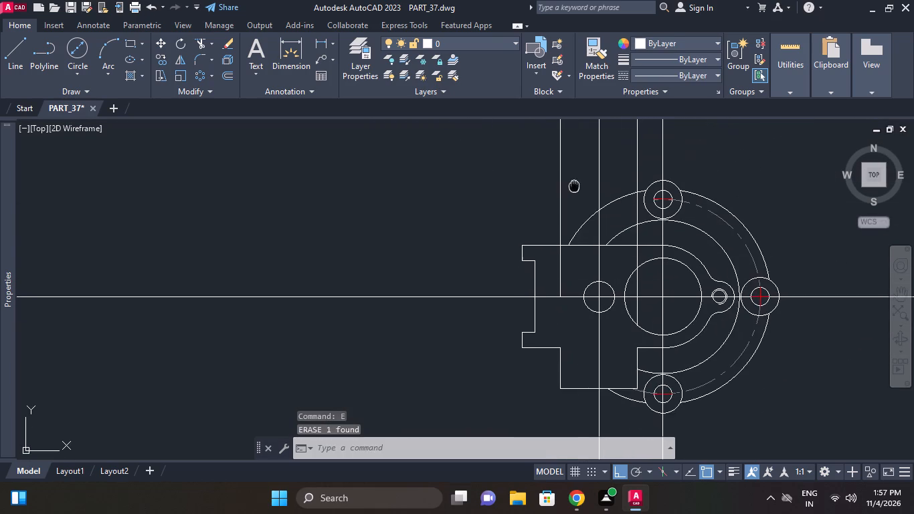
middle_drag(572, 201, 571, 225)
drag(576, 196, 565, 187)
click(538, 172)
click(633, 179)
key(e)
key(space)
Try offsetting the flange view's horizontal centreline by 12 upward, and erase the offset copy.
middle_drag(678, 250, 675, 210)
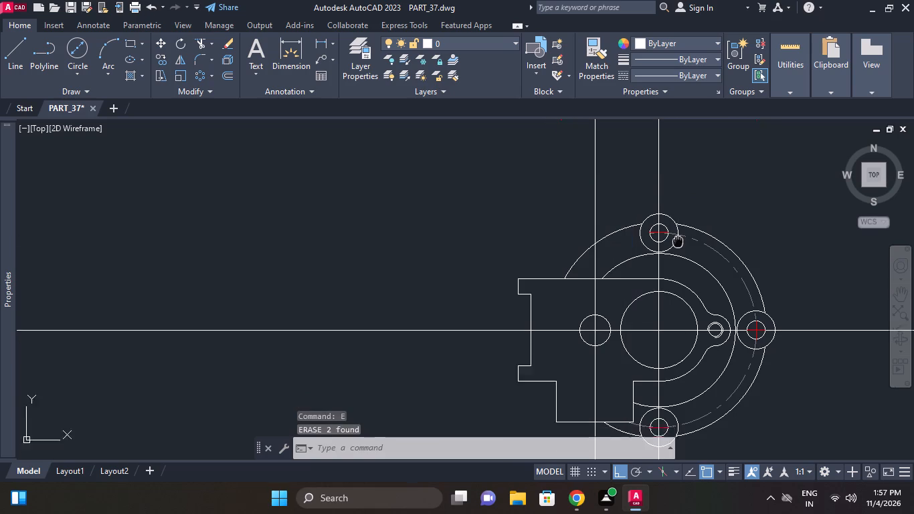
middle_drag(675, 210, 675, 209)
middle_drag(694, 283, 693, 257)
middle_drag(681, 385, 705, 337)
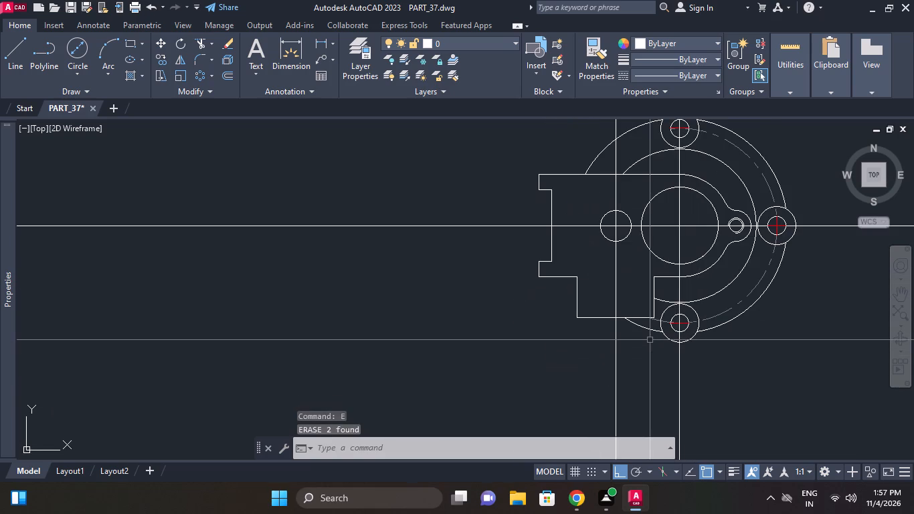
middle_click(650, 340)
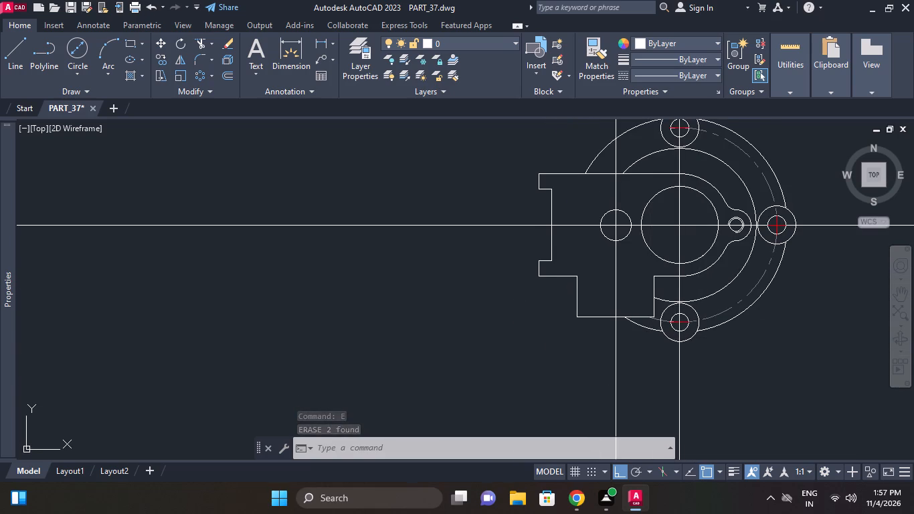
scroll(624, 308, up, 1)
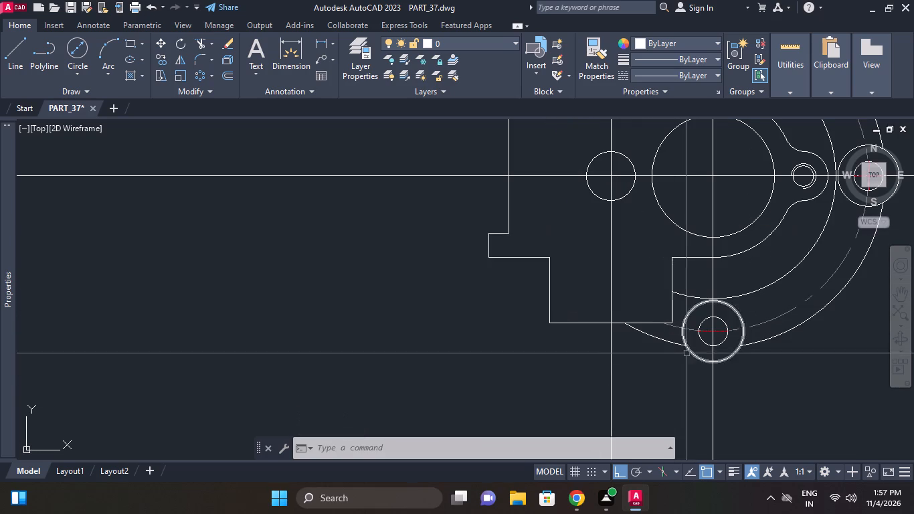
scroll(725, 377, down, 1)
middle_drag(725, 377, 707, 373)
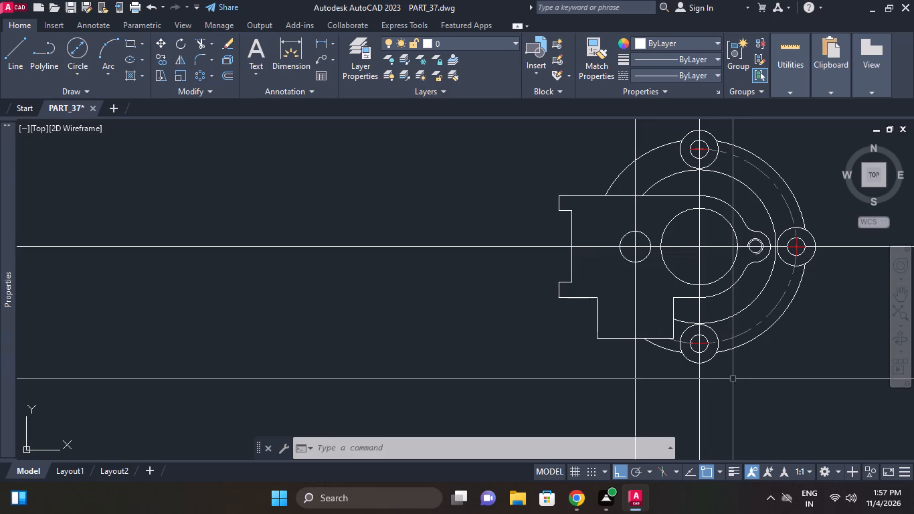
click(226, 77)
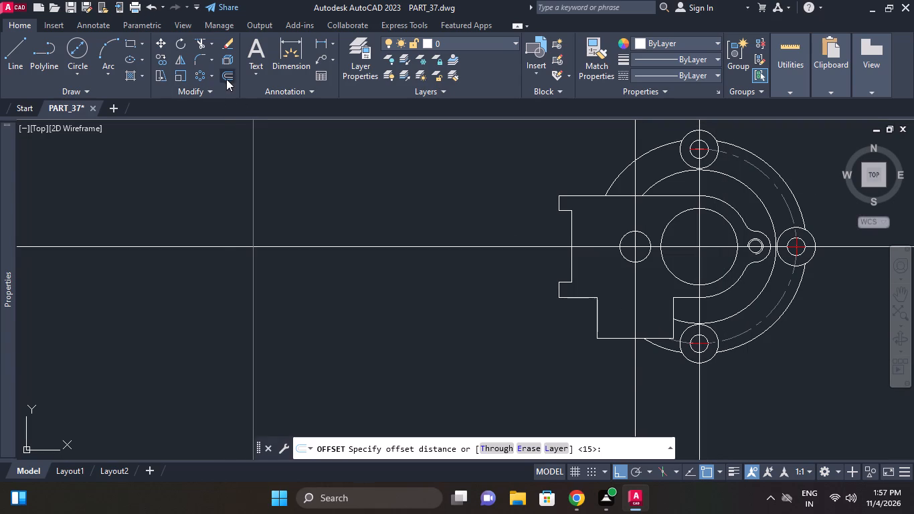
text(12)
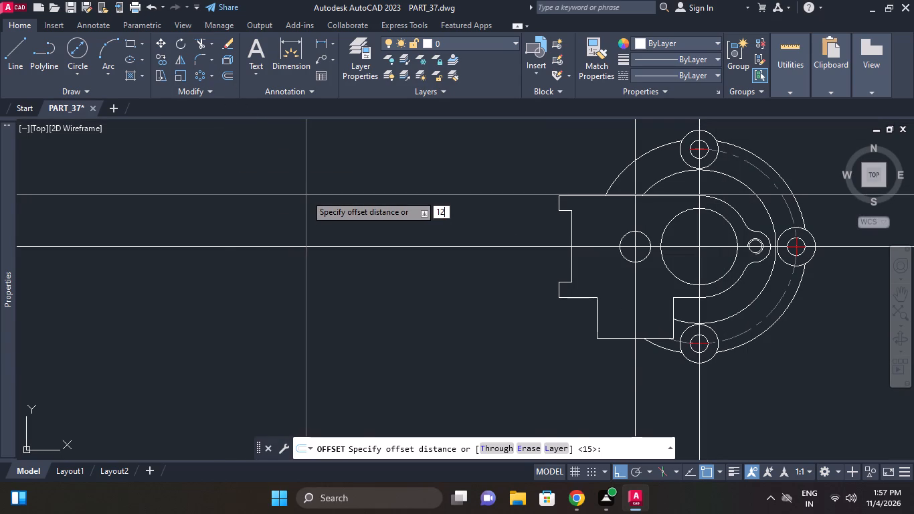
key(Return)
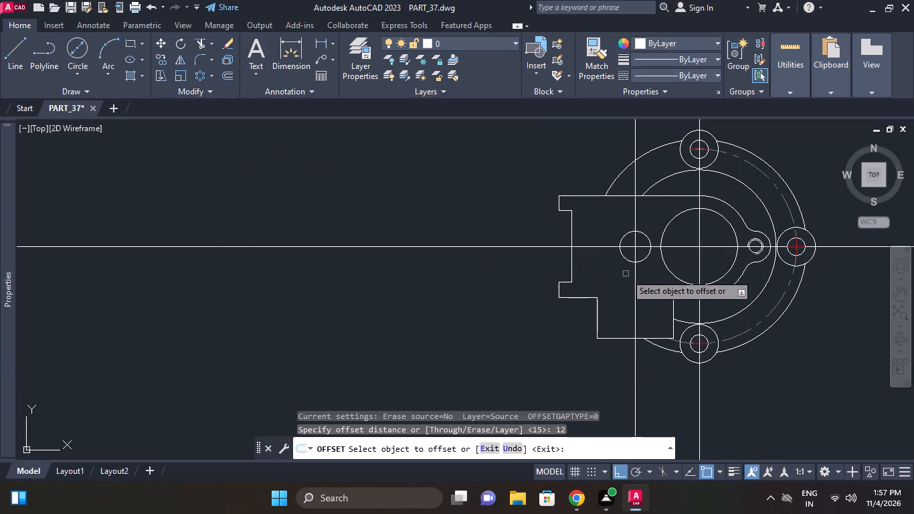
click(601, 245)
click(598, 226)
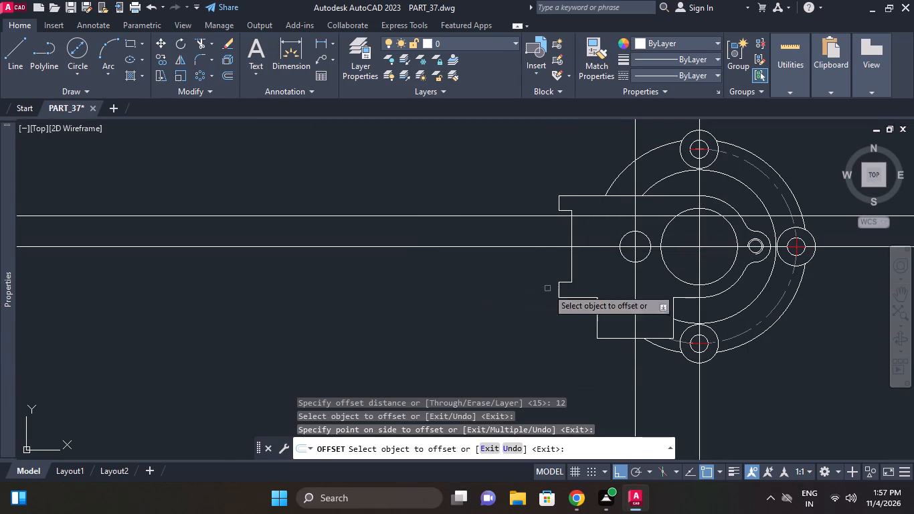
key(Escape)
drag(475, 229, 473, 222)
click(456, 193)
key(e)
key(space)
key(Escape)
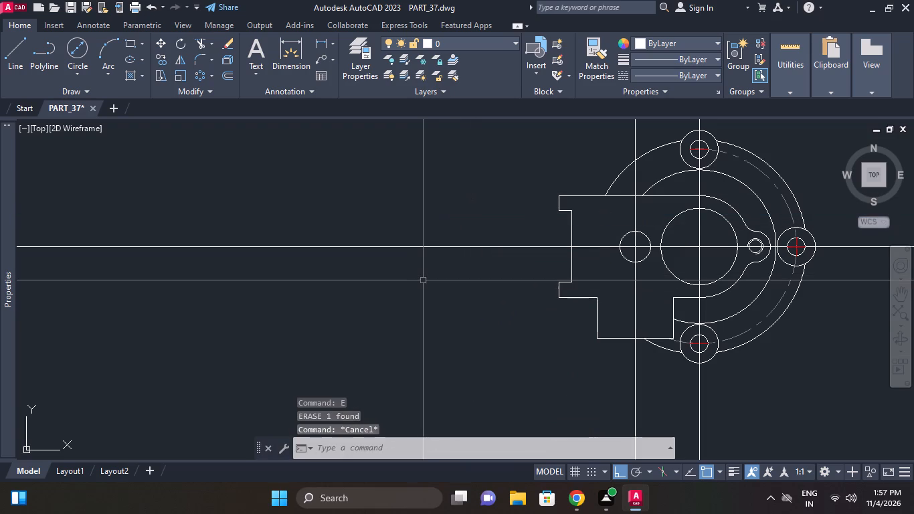
Offset the lower projection's bottom edge by 12 upward.
key(o)
key(space)
key(space)
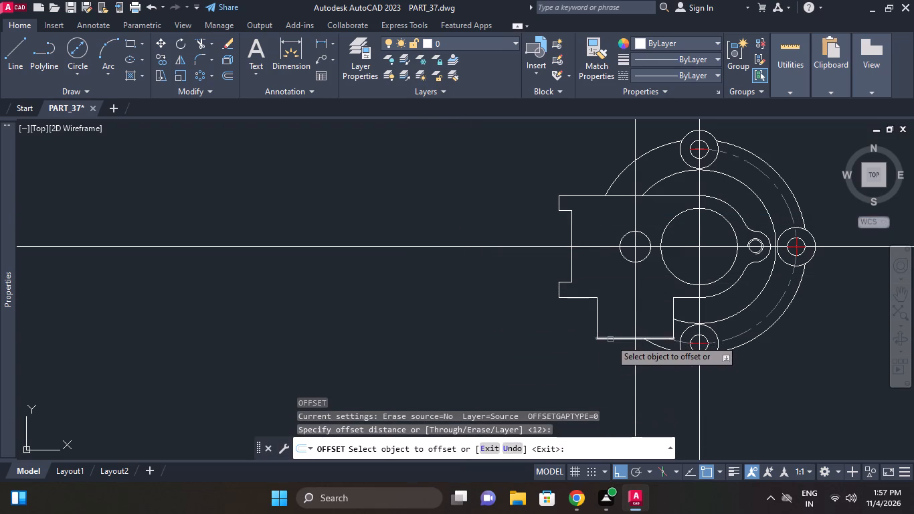
click(612, 340)
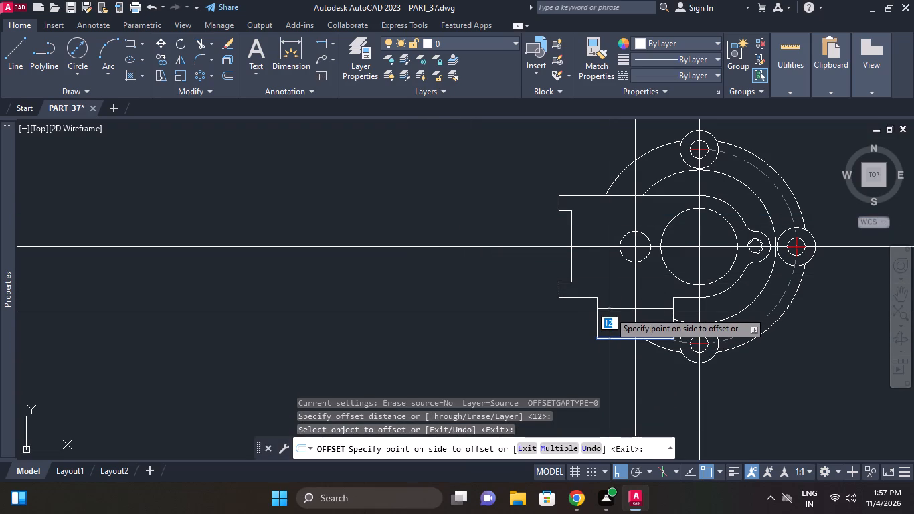
click(610, 309)
right_click(514, 371)
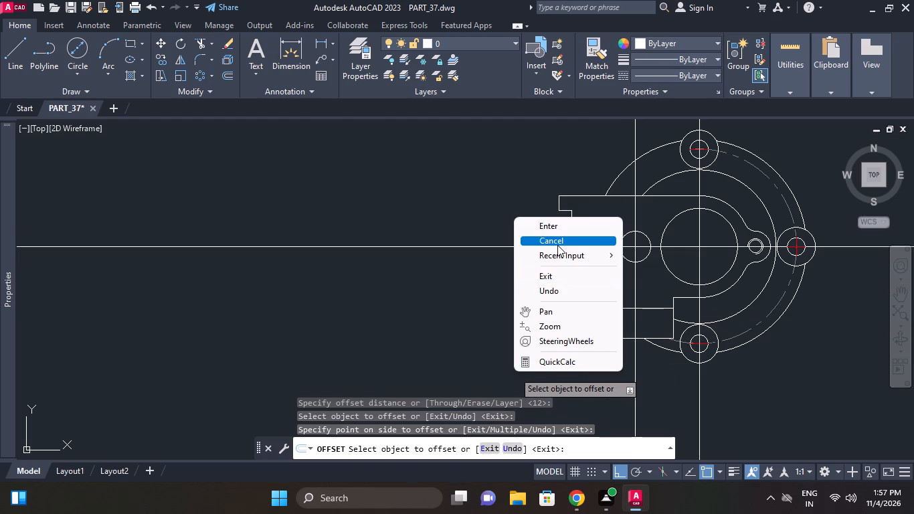
click(557, 245)
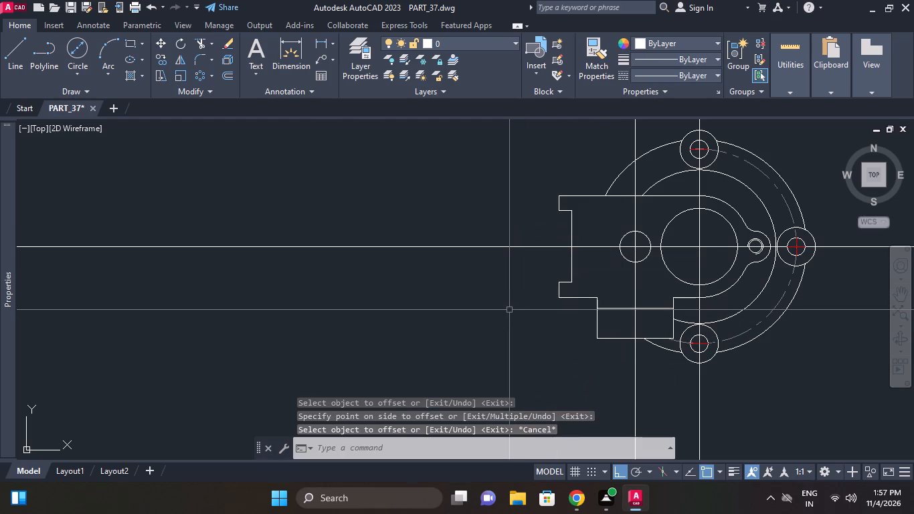
Offset the vertical line through the diameter 12 circle by 10 to both sides.
key(o)
key(space)
key(1)
key(0)
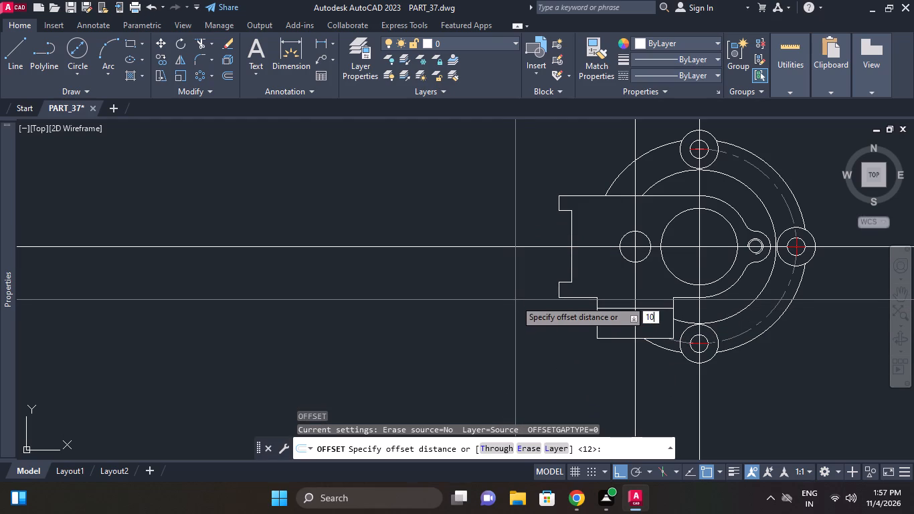
key(Return)
click(634, 354)
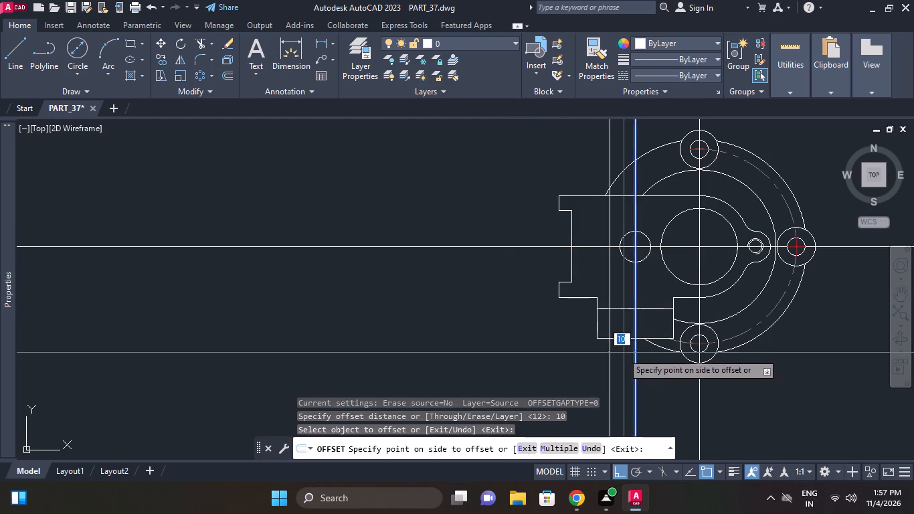
click(622, 353)
click(634, 359)
click(643, 359)
key(Escape)
Trim the two 10 offset lines and the 12 offset line to a 20 by 12 rectangle inside the lower projection.
middle_drag(530, 337, 490, 329)
key(t)
key(r)
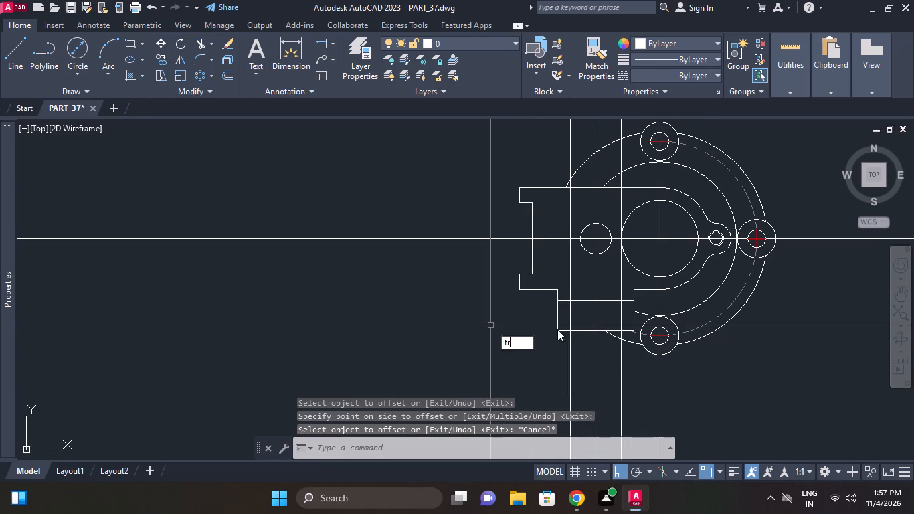
key(space)
key(space)
click(564, 301)
click(569, 294)
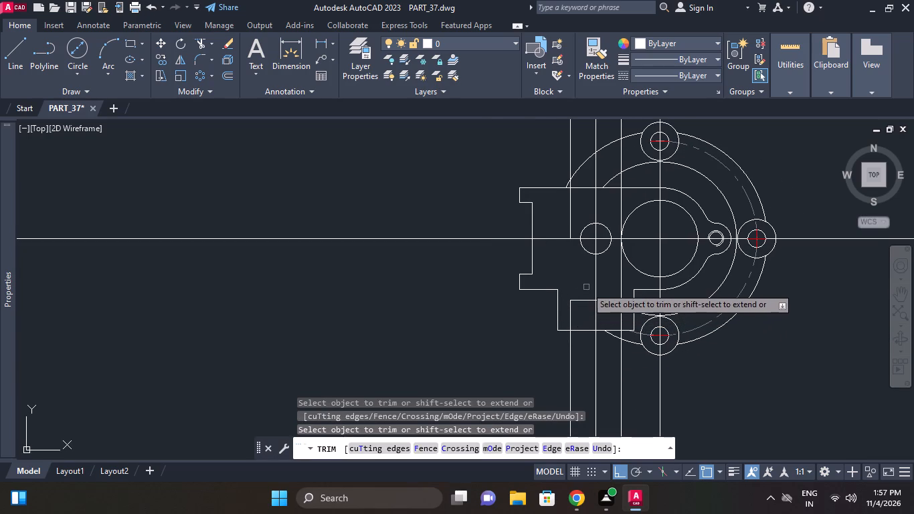
click(620, 283)
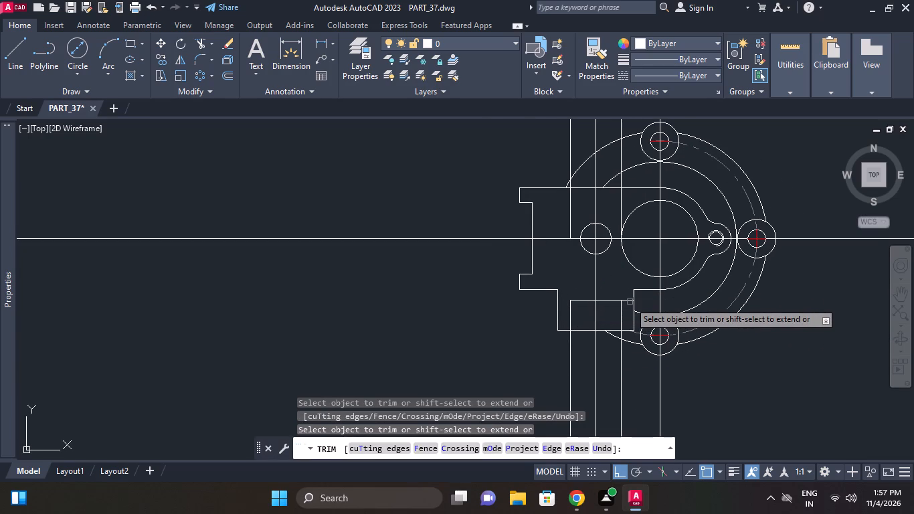
click(630, 302)
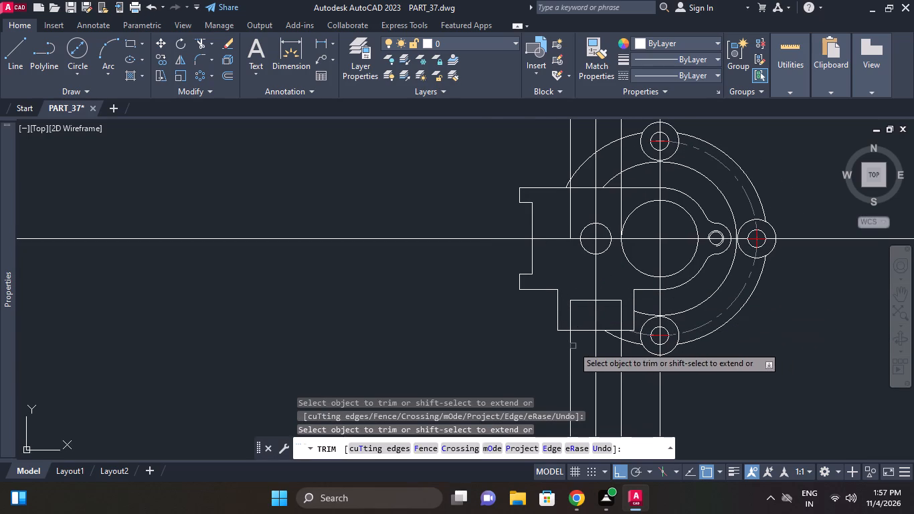
click(573, 343)
click(620, 351)
scroll(620, 349, up, 1)
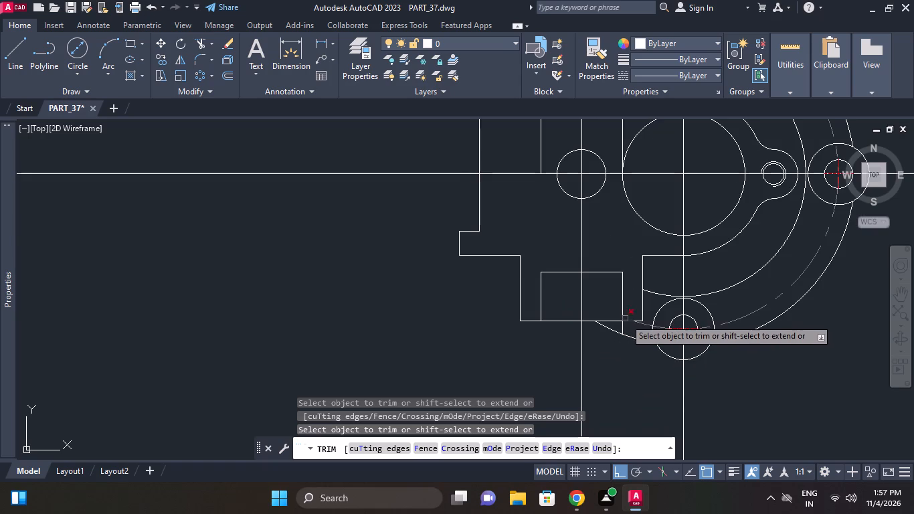
click(622, 327)
middle_drag(636, 304, 629, 331)
scroll(632, 319, down, 1)
middle_drag(577, 279, 569, 357)
scroll(569, 349, down, 1)
key(Escape)
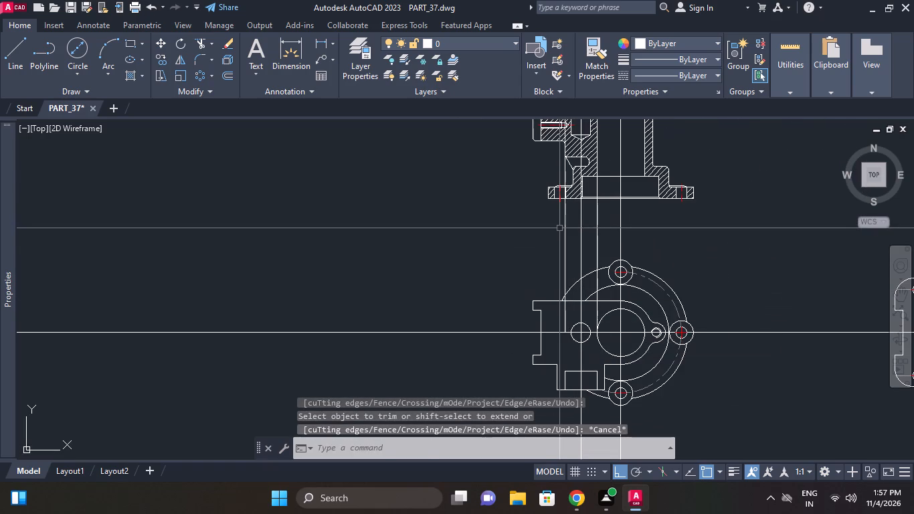
Erase the two leftover 10 offset lines running up from the flange view's horizontal centreline through the section view.
click(561, 229)
click(562, 238)
click(566, 225)
click(596, 229)
right_click(611, 221)
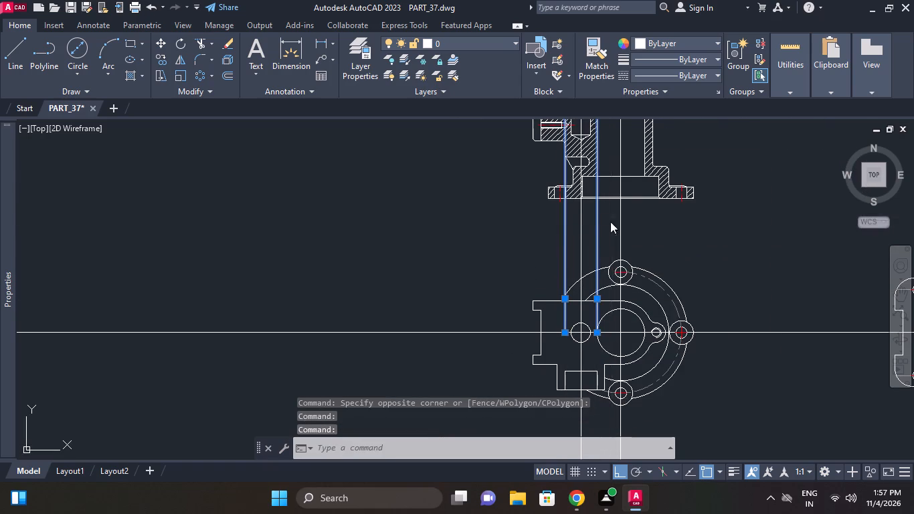
click(658, 242)
Offset the lower projection's bottom edge by 1 upward and the inner rectangle's two vertical sides by 1 outward.
middle_drag(613, 341, 607, 272)
scroll(590, 327, up, 1)
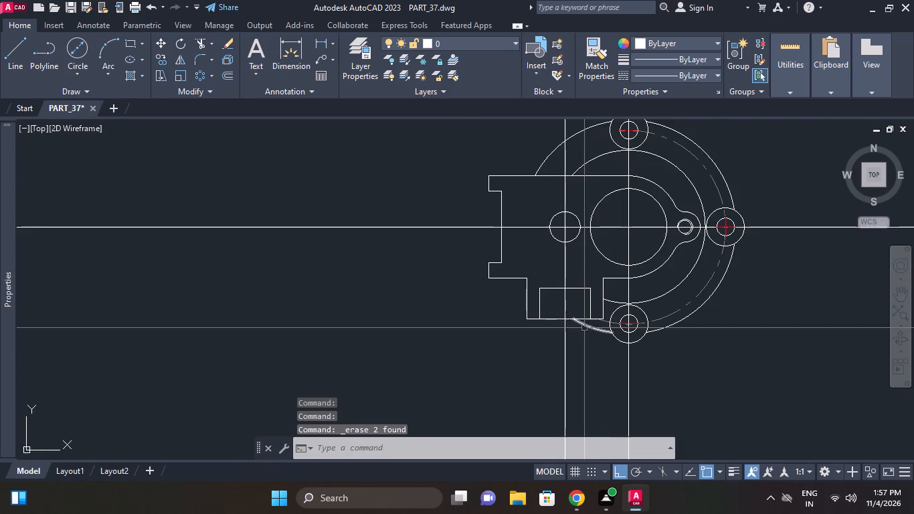
scroll(583, 328, up, 2)
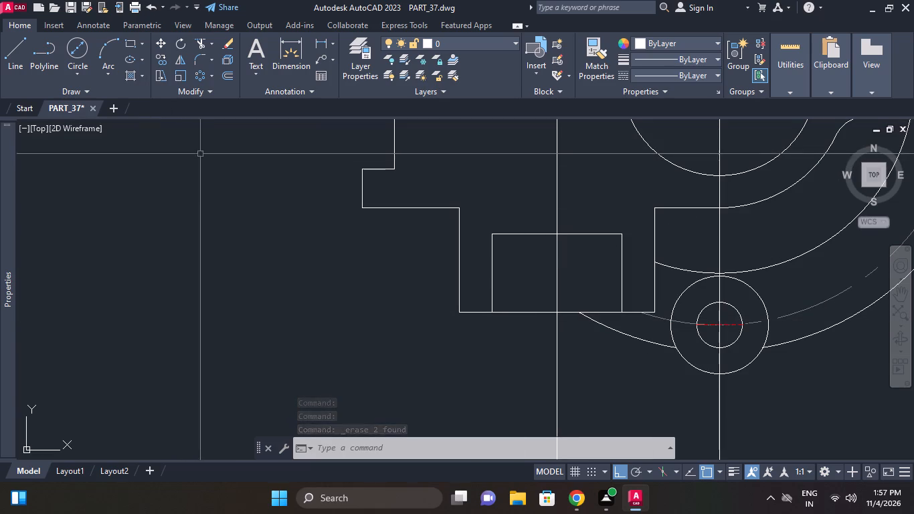
click(222, 77)
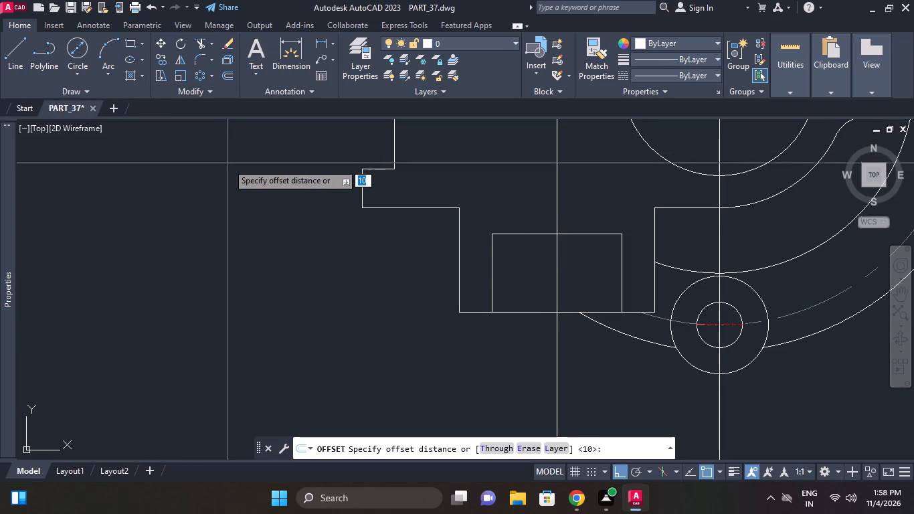
key(1)
key(Return)
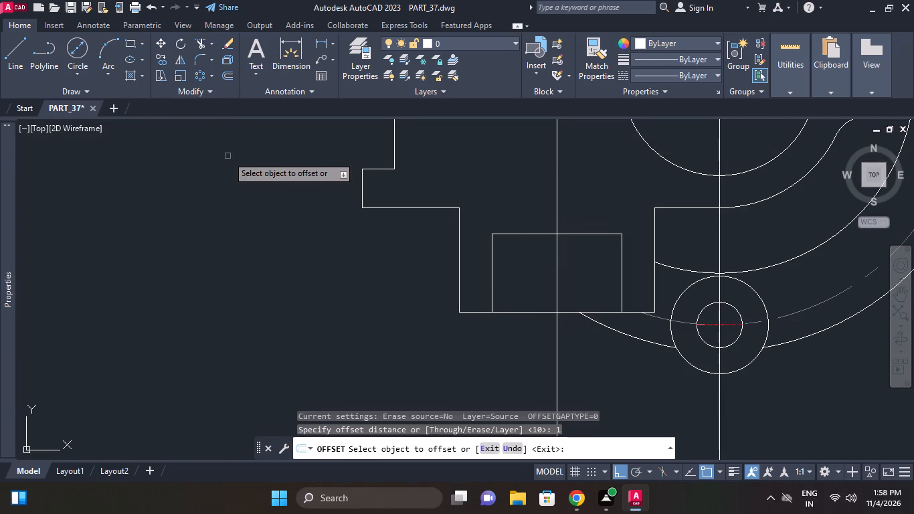
click(517, 314)
click(512, 292)
click(493, 283)
click(487, 274)
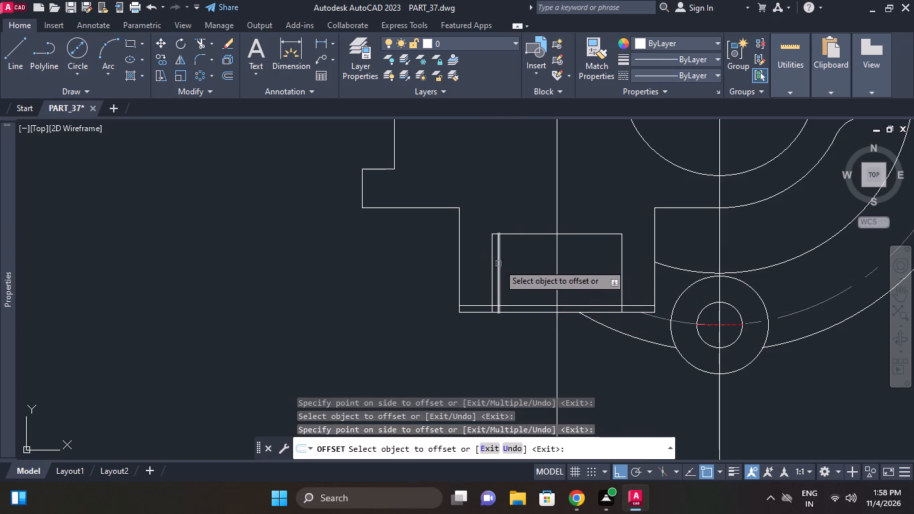
scroll(493, 258, up, 1)
click(700, 249)
click(729, 239)
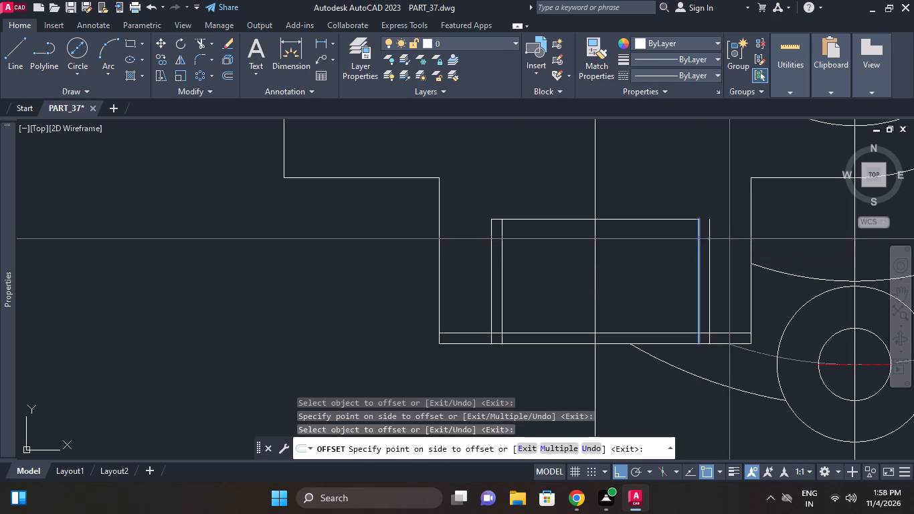
click(490, 251)
click(458, 246)
right_click(557, 259)
click(591, 268)
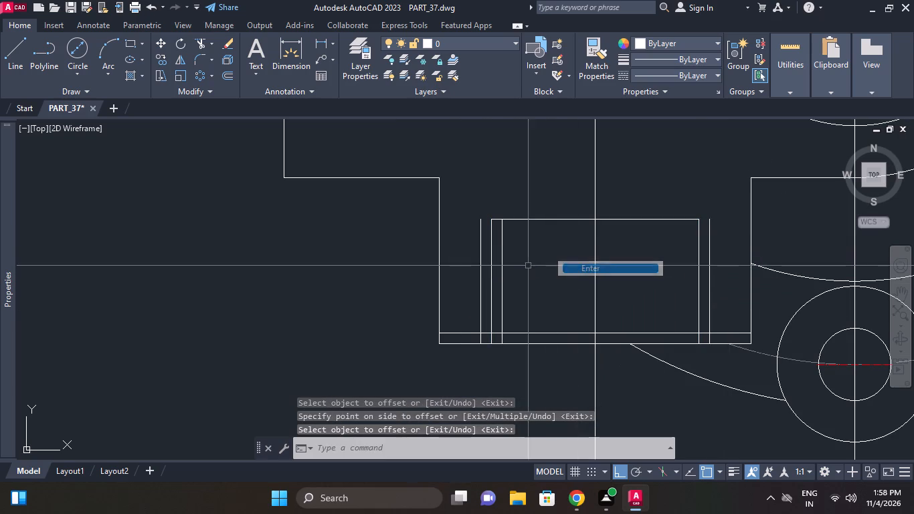
Erase the stray 1 offset line just inside the inner rectangle's left side.
click(503, 251)
right_click(522, 248)
click(560, 218)
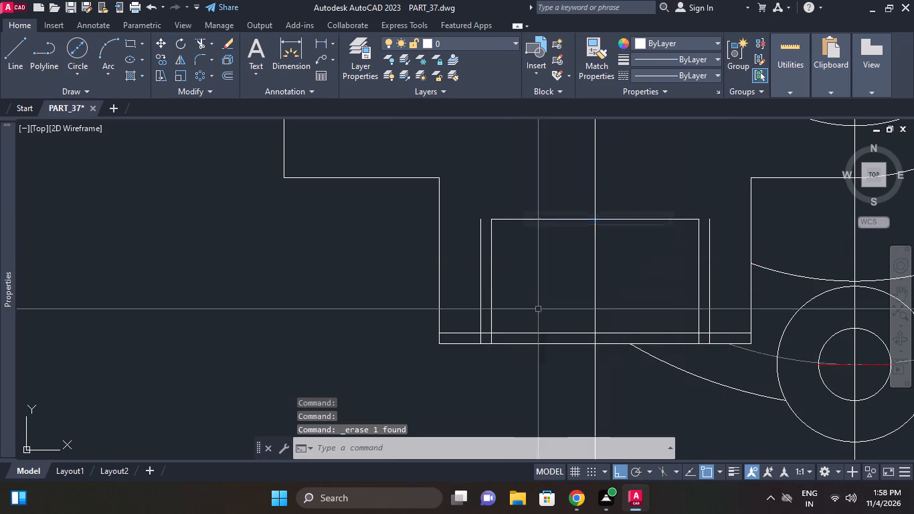
Draw a 1 by 1 diagonal line at the inner rectangle's lower left corner, from the bottom edge up to its left side.
scroll(488, 342, up, 1)
click(9, 54)
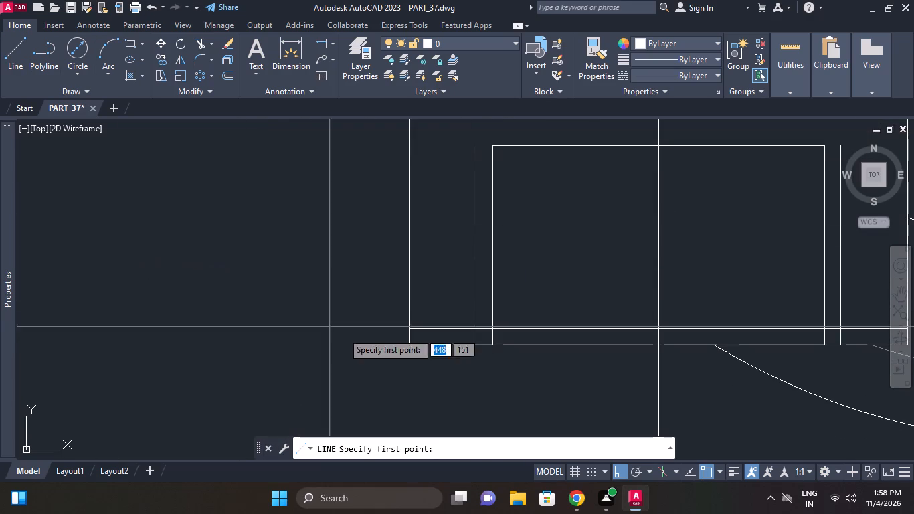
scroll(456, 332, up, 1)
click(490, 353)
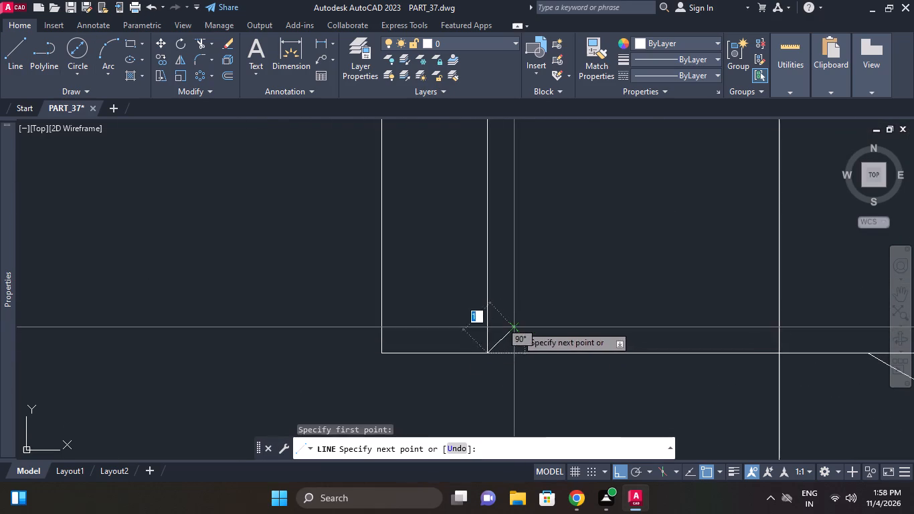
click(517, 325)
right_click(546, 292)
click(585, 298)
Draw the matching 1 by 1 diagonal line at the inner rectangle's lower right corner, from its right side down to the bottom edge.
right_click(585, 277)
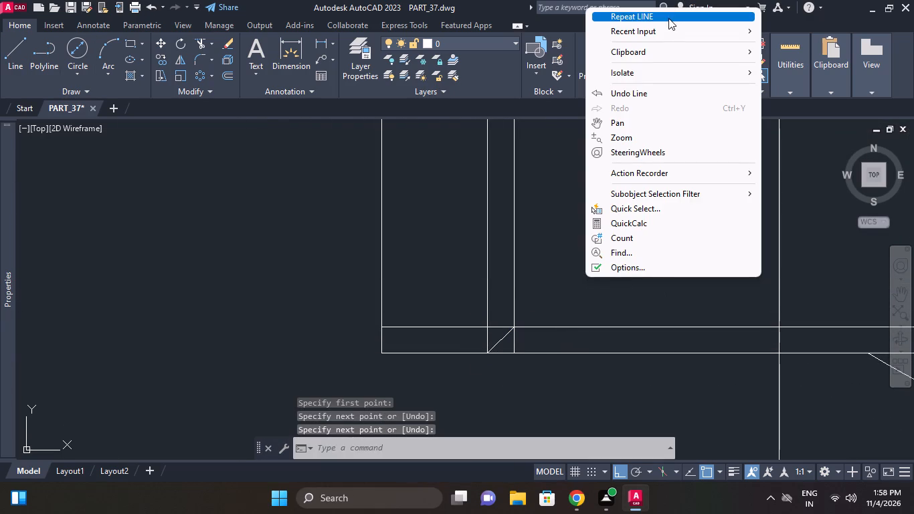
click(668, 17)
middle_drag(727, 259, 590, 238)
scroll(617, 240, down, 1)
middle_drag(808, 342, 551, 330)
scroll(563, 266, up, 1)
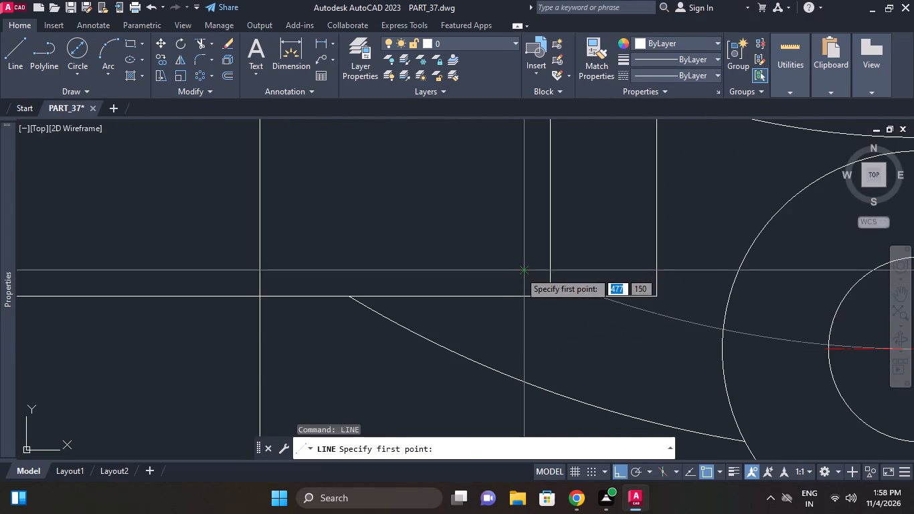
click(520, 272)
click(549, 298)
right_click(569, 238)
click(587, 246)
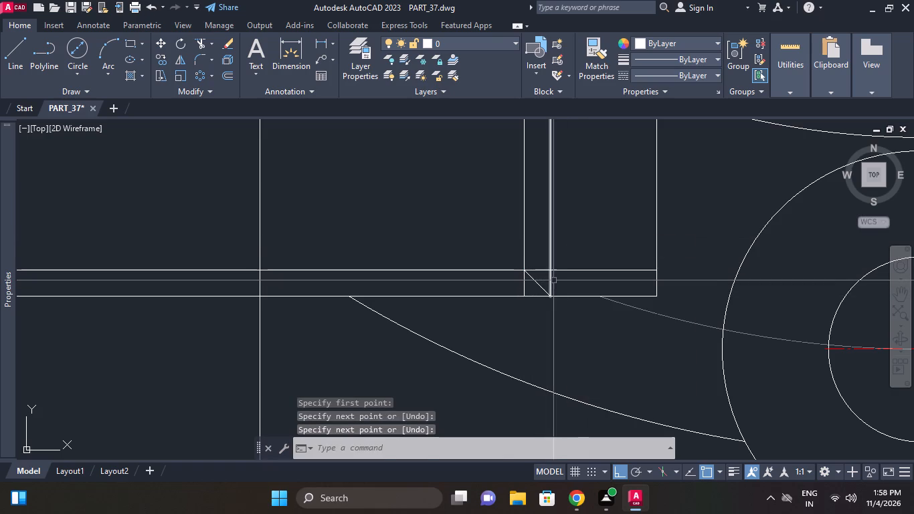
Erase the three 1 offset lines around the inner rectangle: the two vertical ones and the horizontal one.
click(553, 280)
click(546, 280)
scroll(574, 267, down, 1)
middle_drag(574, 267, 615, 267)
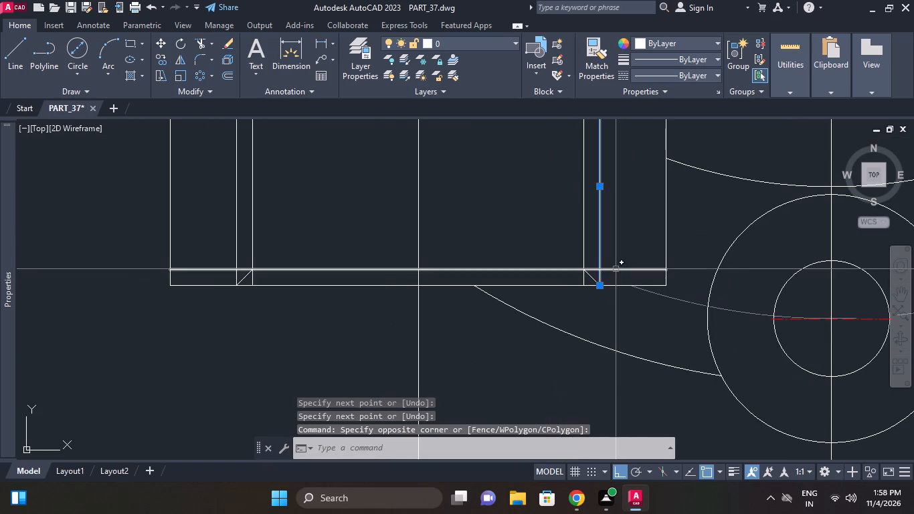
click(615, 270)
scroll(246, 278, up, 1)
click(229, 273)
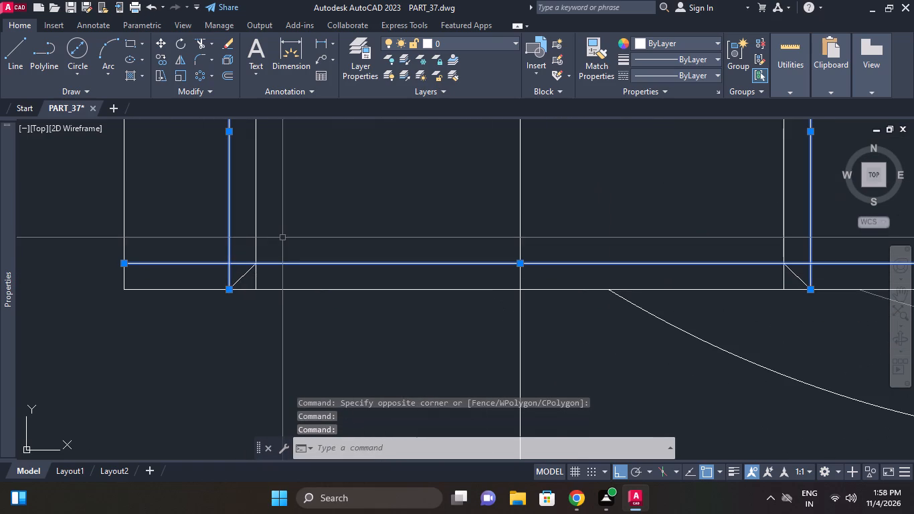
right_click(282, 238)
click(312, 246)
Trim the inner rectangle's two vertical sides below the upper ends of the diagonal chamfer lines.
middle_click(335, 245)
scroll(335, 245, down, 1)
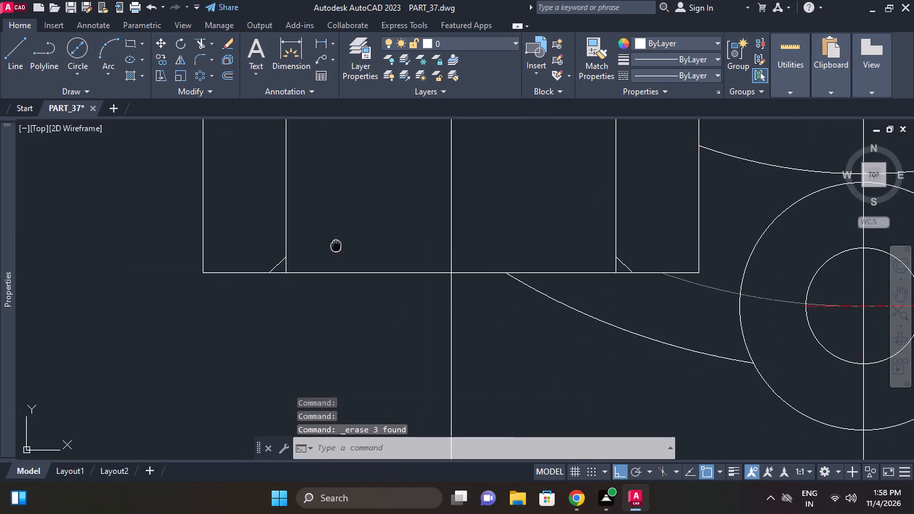
click(196, 42)
right_click(145, 185)
click(181, 193)
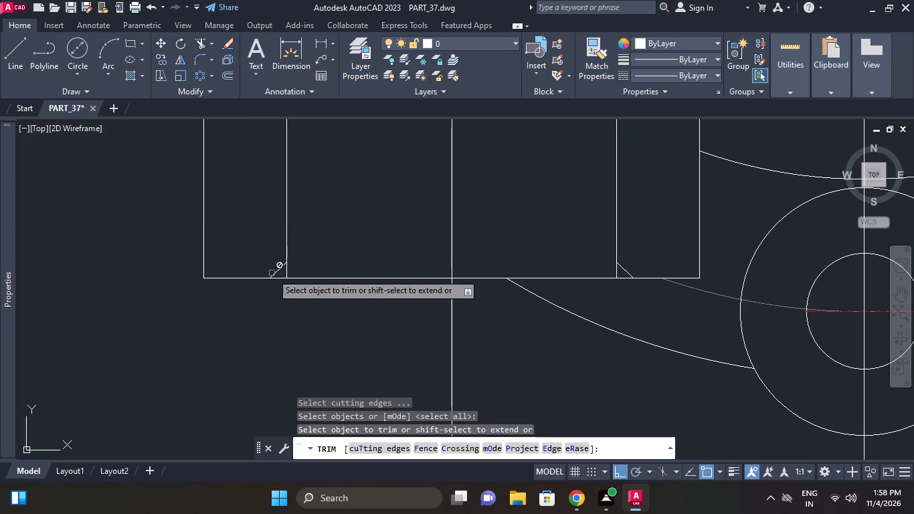
click(289, 271)
scroll(302, 268, up, 1)
click(284, 274)
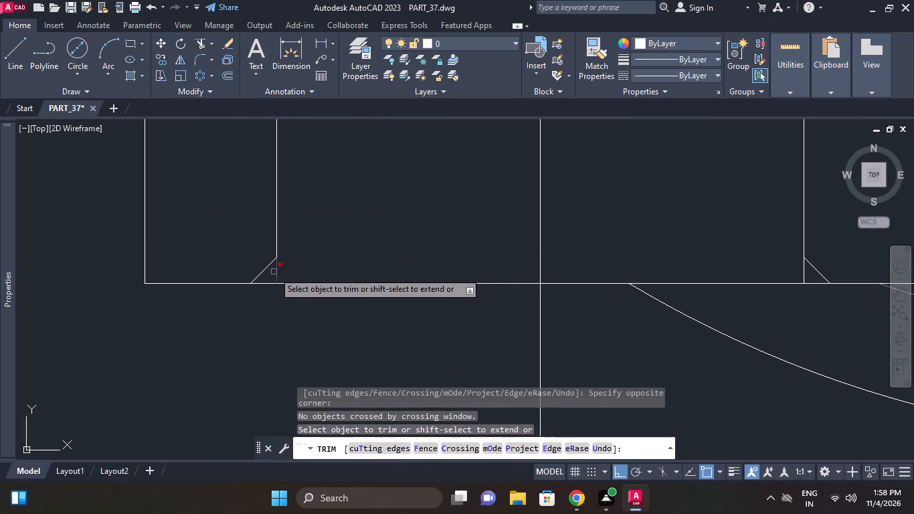
click(274, 272)
middle_drag(423, 274, 309, 283)
scroll(395, 280, down, 1)
scroll(543, 283, up, 1)
click(553, 277)
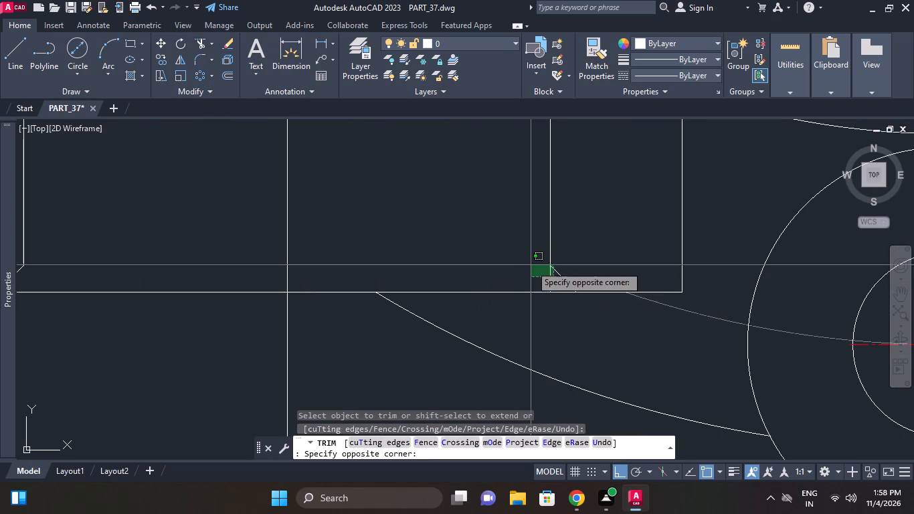
click(525, 276)
right_click(464, 231)
click(518, 237)
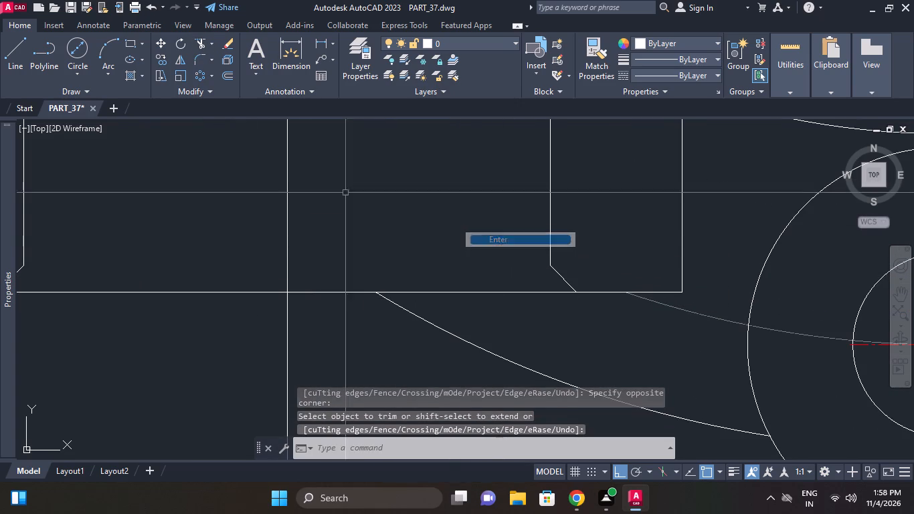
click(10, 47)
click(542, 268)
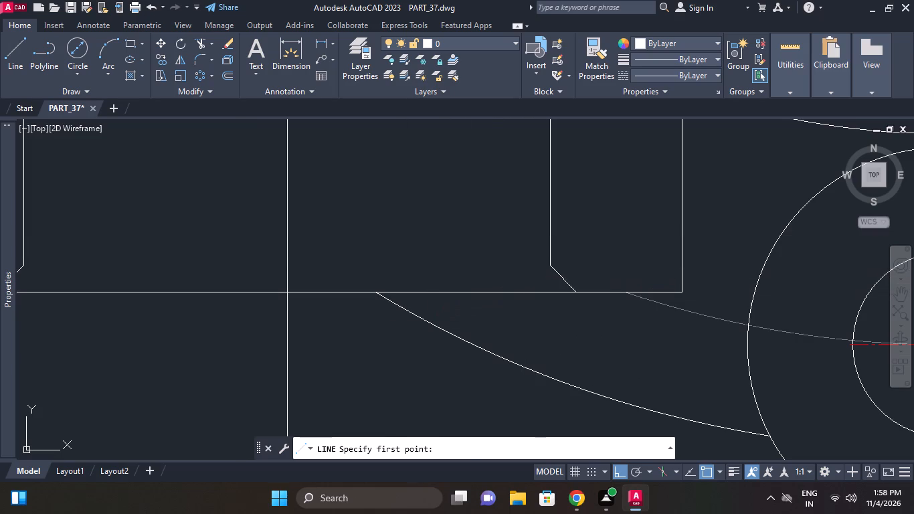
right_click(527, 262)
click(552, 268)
Draw a horizontal line joining the upper ends of the two chamfer lines across the inner rectangle.
right_click(450, 246)
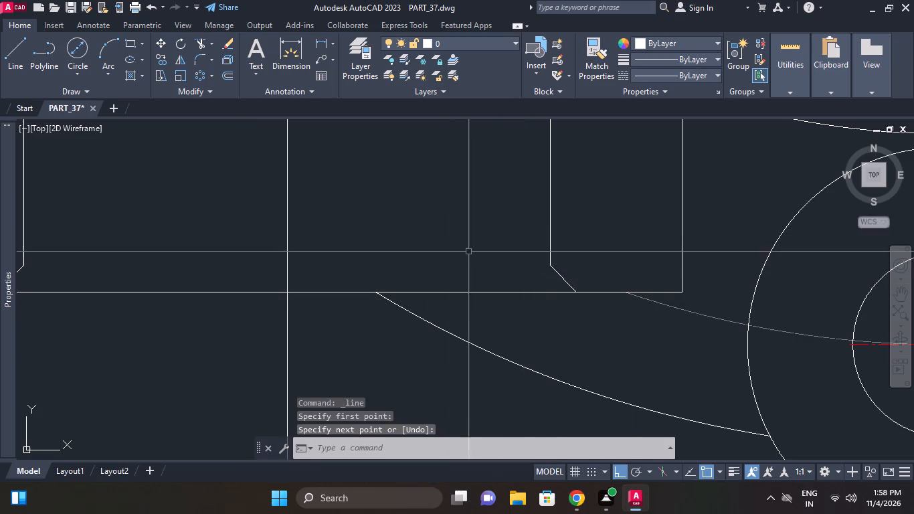
click(508, 223)
click(549, 268)
middle_drag(363, 274, 743, 275)
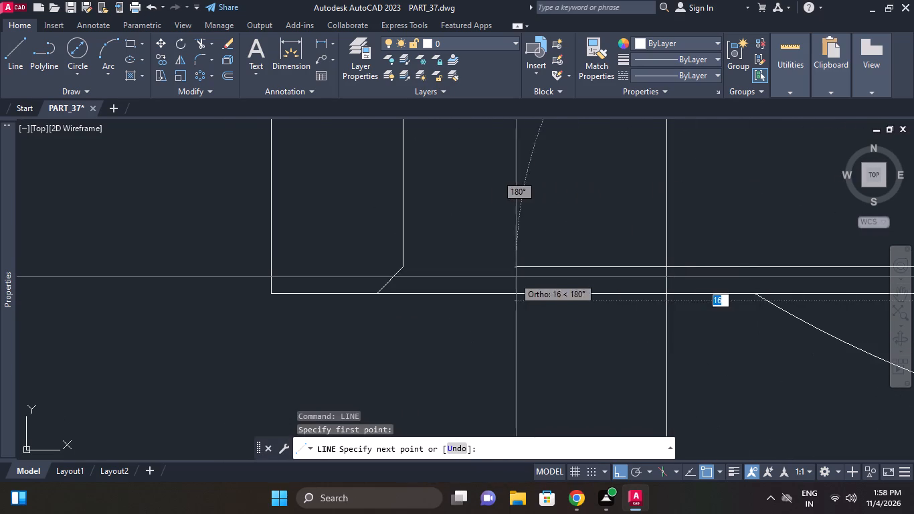
click(406, 267)
right_click(444, 241)
click(465, 258)
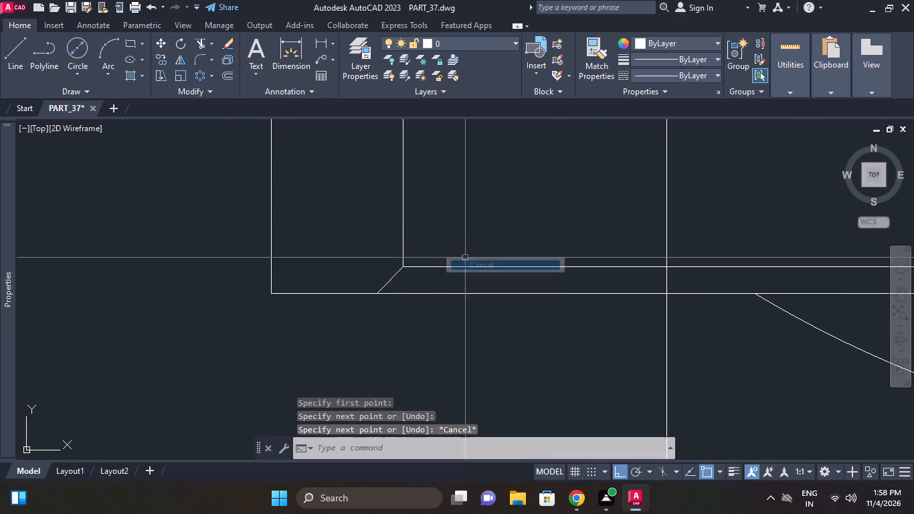
Offset the vertical line through the diameter 12 circle by 6 to both sides.
scroll(465, 258, down, 2)
middle_drag(465, 258, 452, 276)
middle_drag(512, 323, 498, 341)
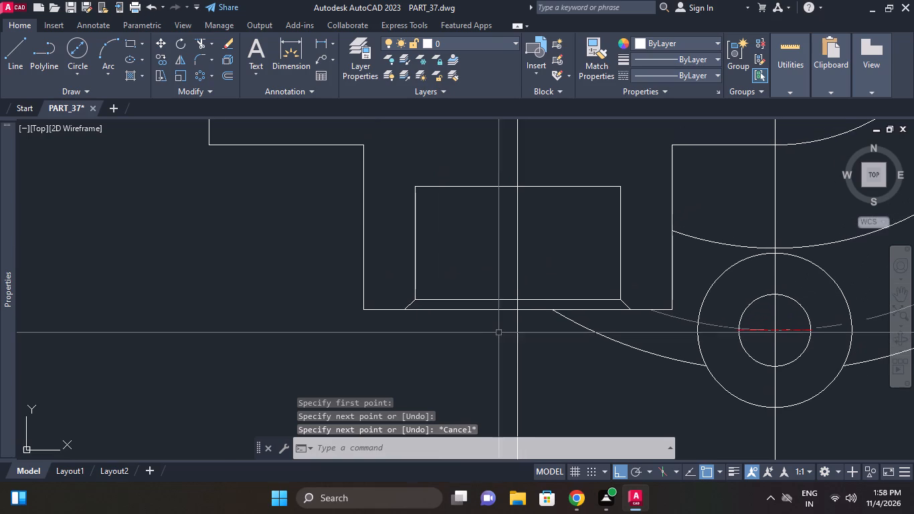
middle_drag(535, 320, 533, 321)
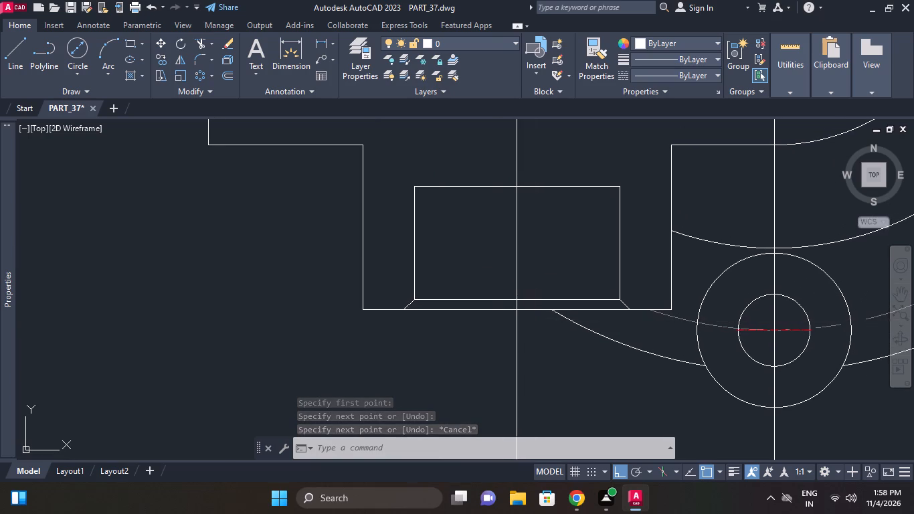
middle_drag(533, 321, 531, 332)
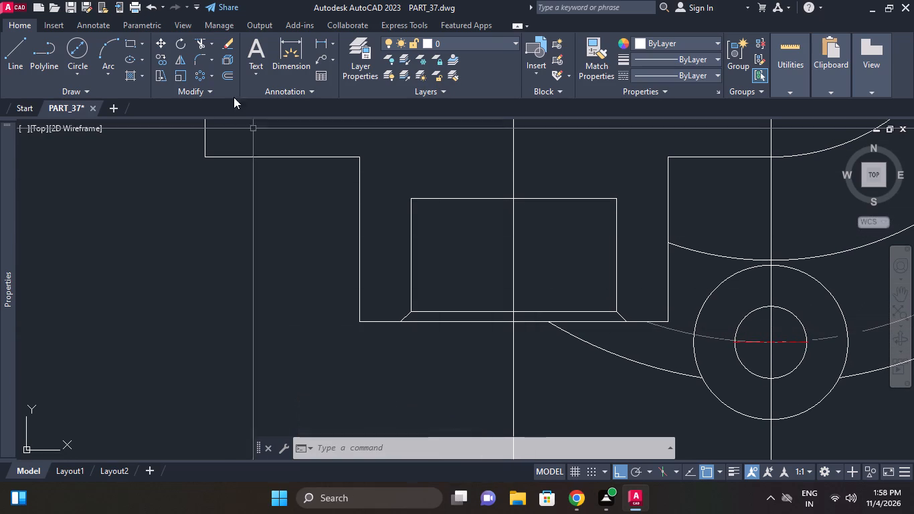
click(222, 75)
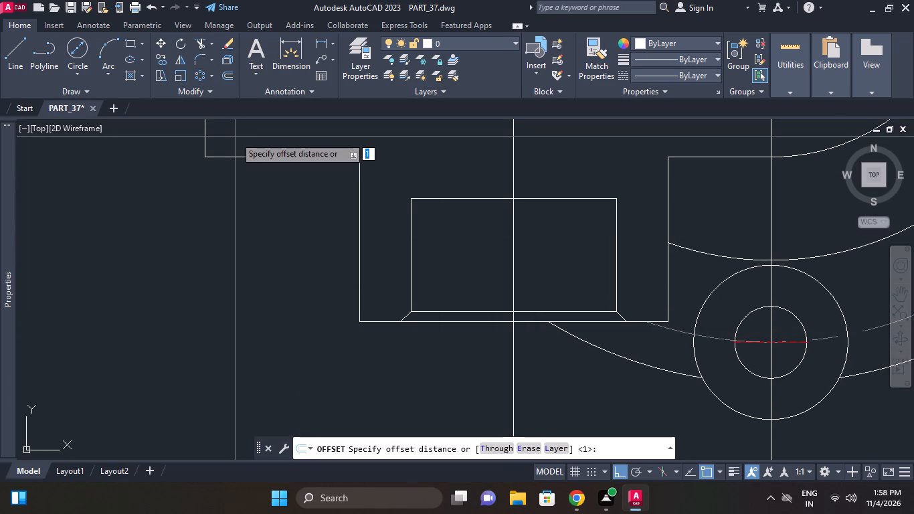
key(6)
key(Return)
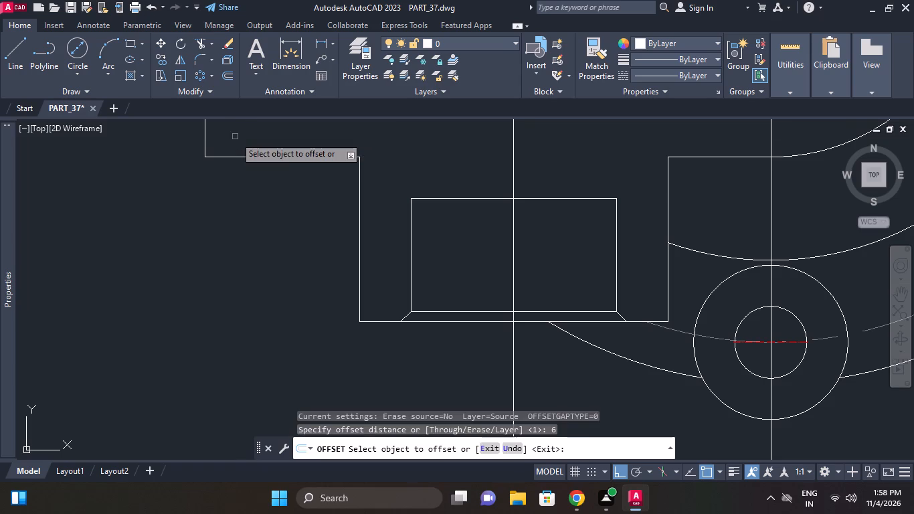
click(514, 152)
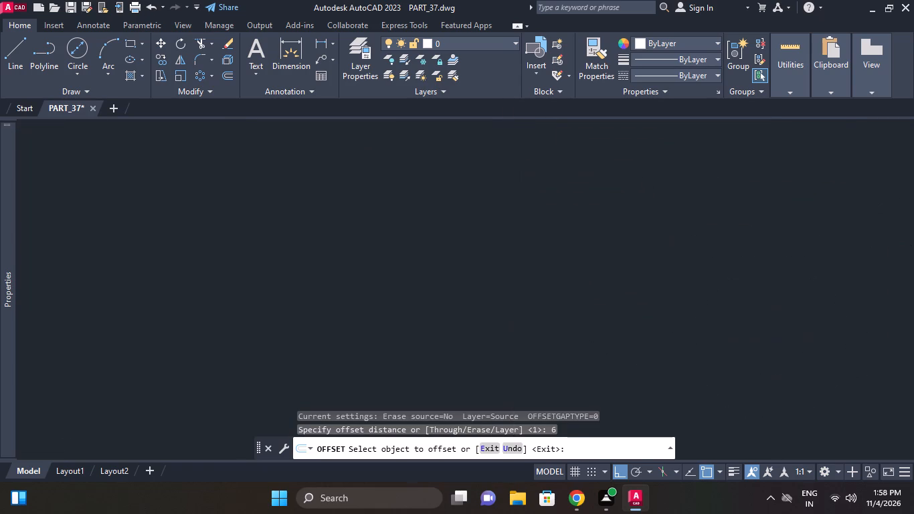
click(492, 144)
click(513, 171)
click(529, 162)
right_click(569, 161)
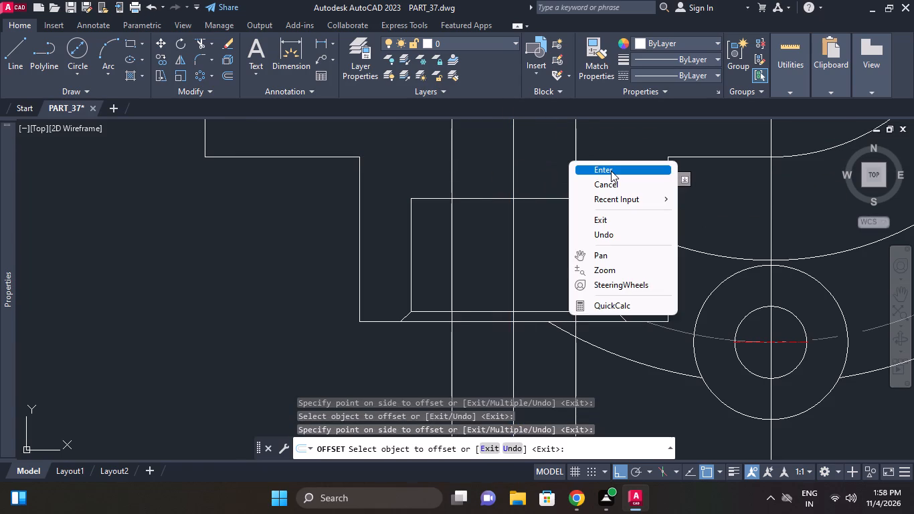
click(611, 171)
Trim the two offset vertical lines inside the inner rectangle and above the horizontal centreline through the small circle.
scroll(614, 175, down, 1)
middle_drag(615, 195, 609, 224)
scroll(591, 191, down, 1)
middle_drag(591, 205, 589, 268)
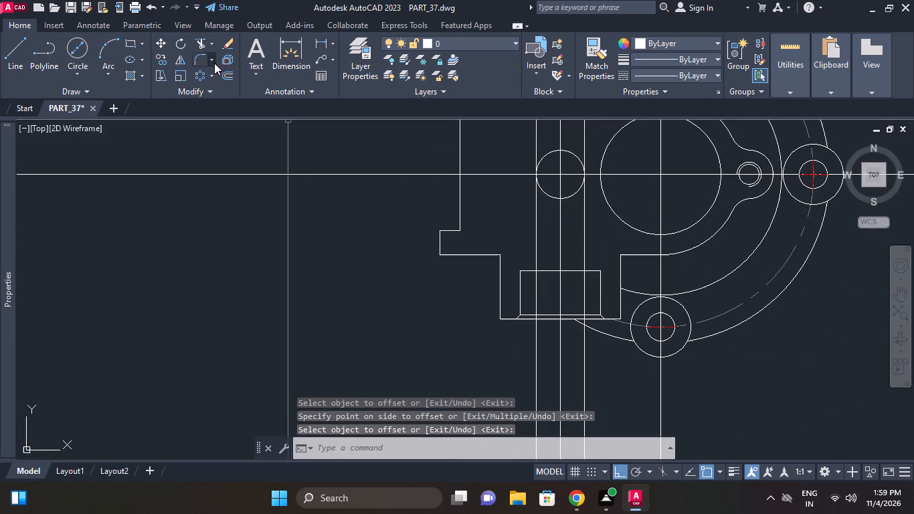
click(203, 40)
right_click(234, 133)
click(268, 145)
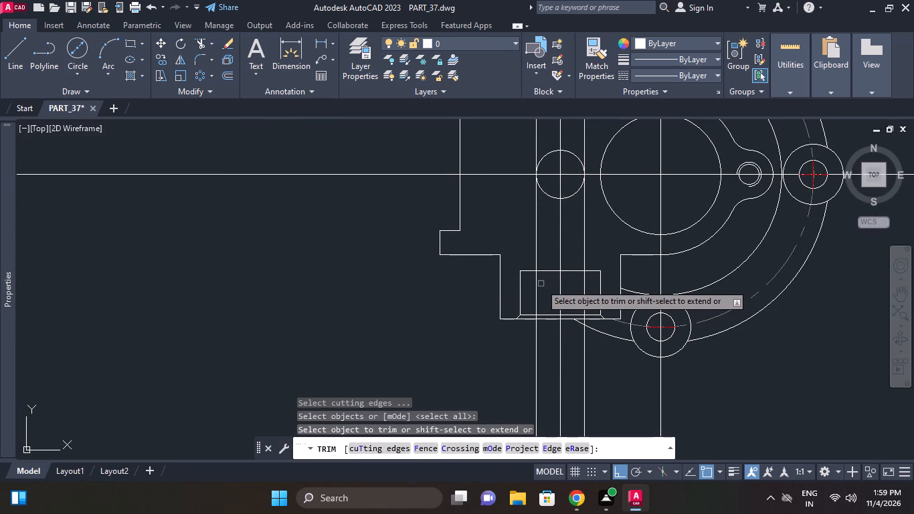
click(539, 281)
click(583, 284)
click(535, 157)
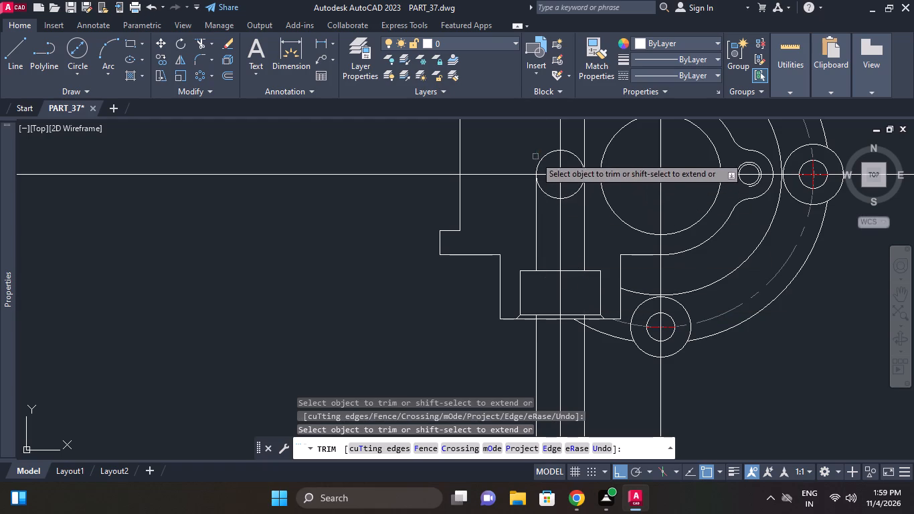
click(583, 145)
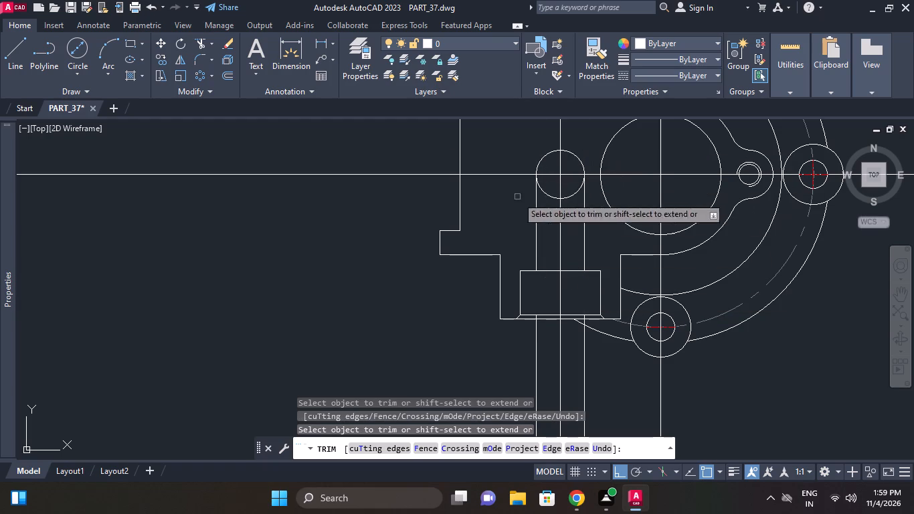
right_click(479, 144)
click(494, 153)
Erase the two leftover offset line pieces extending below the lower projection.
middle_drag(533, 230, 533, 202)
scroll(533, 230, down, 1)
click(539, 294)
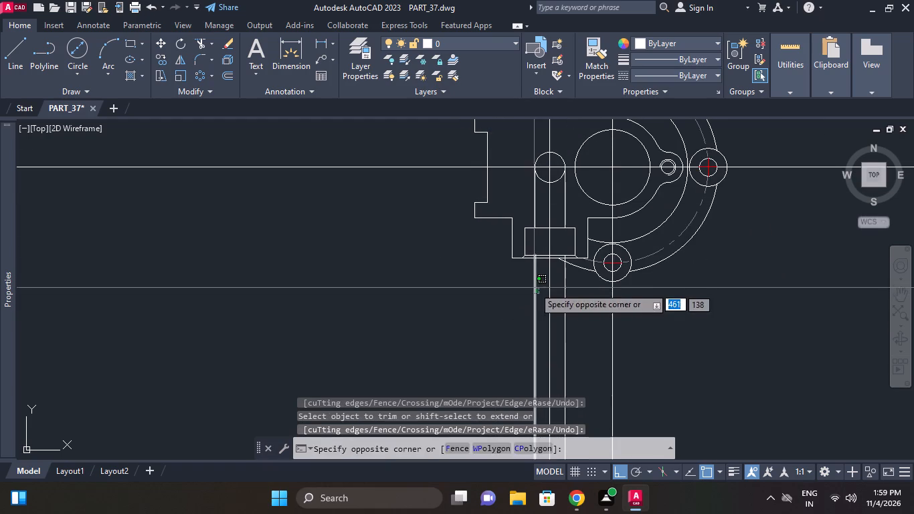
click(532, 286)
click(565, 290)
right_click(688, 301)
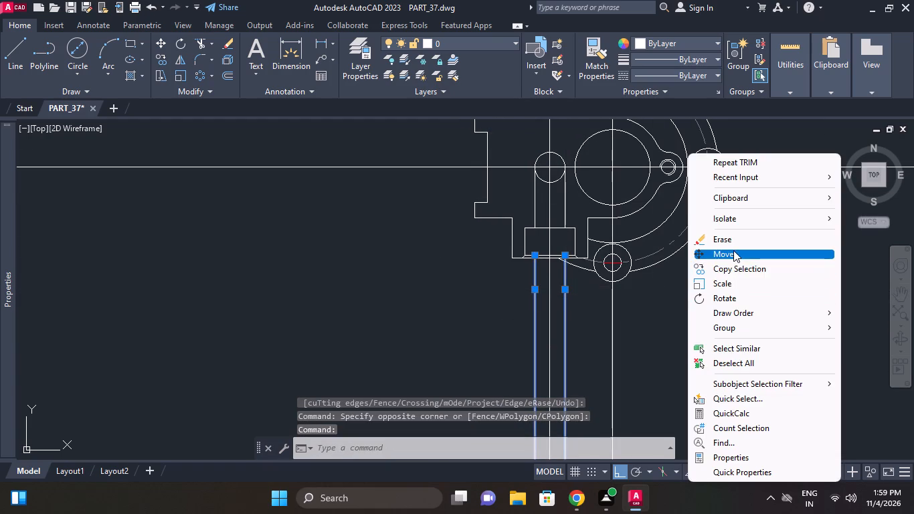
click(733, 250)
drag(729, 296, 721, 296)
click(473, 303)
right_click(371, 284)
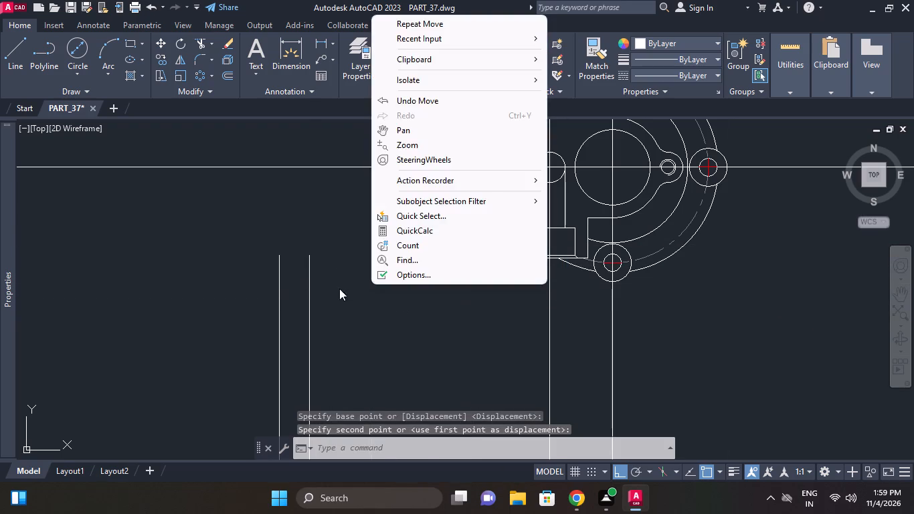
click(339, 288)
click(257, 264)
right_click(257, 264)
click(288, 239)
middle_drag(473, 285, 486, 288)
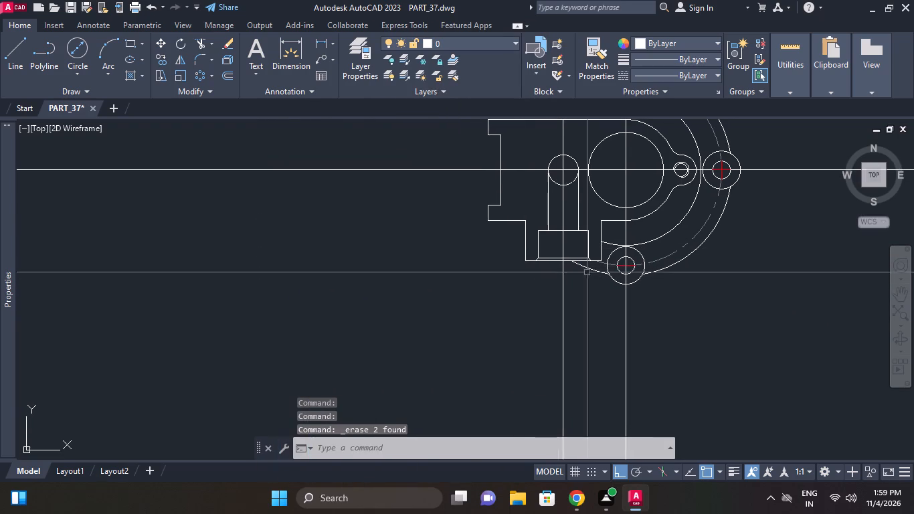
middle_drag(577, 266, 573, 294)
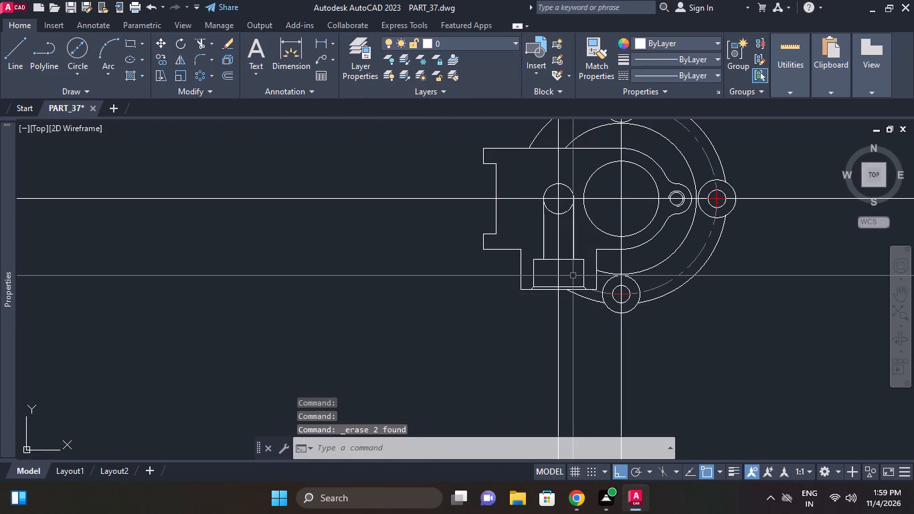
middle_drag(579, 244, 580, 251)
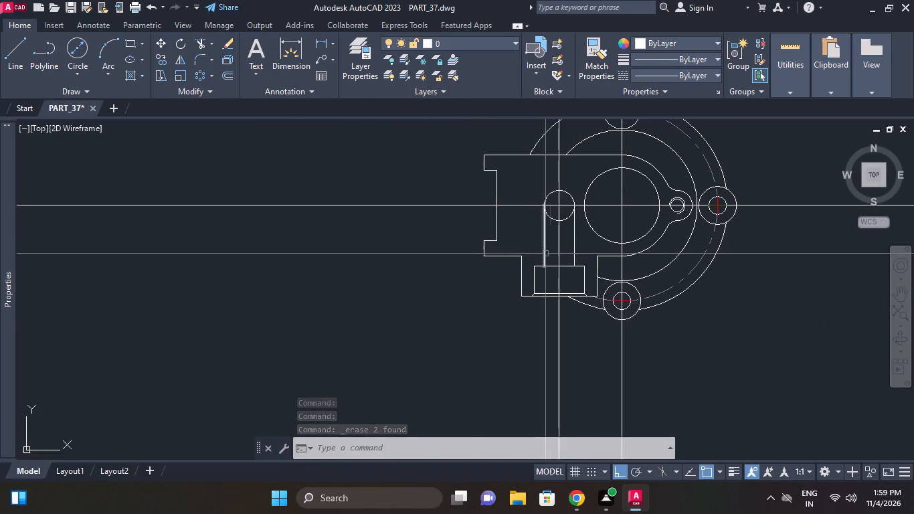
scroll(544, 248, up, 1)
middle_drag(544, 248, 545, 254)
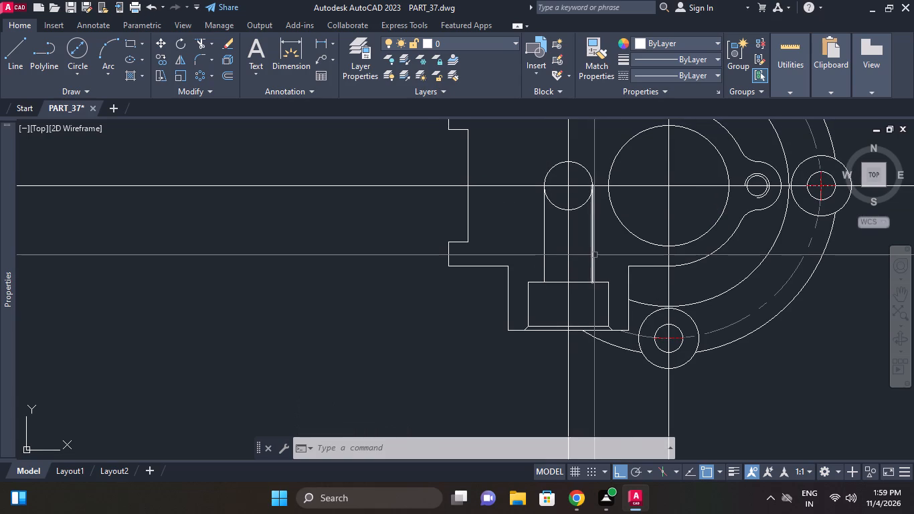
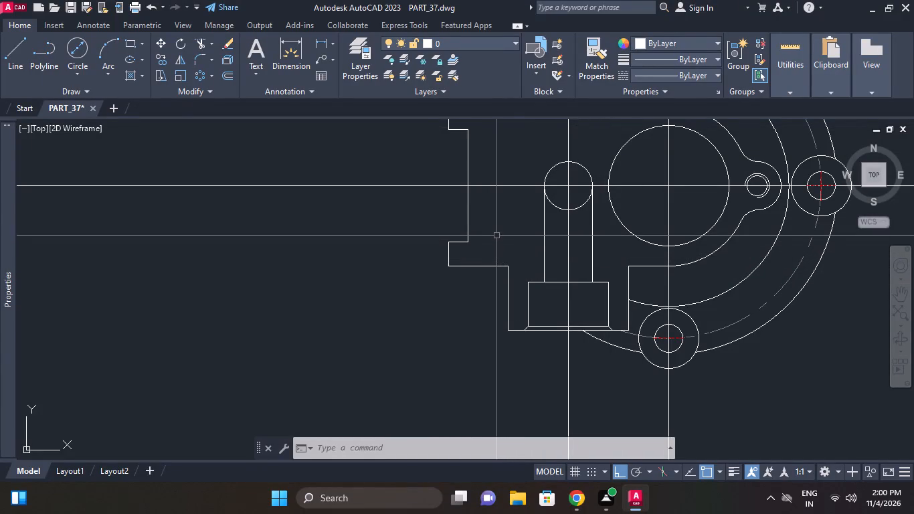
Offset the recessed vertical edge of the flange view by 16 into the body, towards the diameter 12 circle.
scroll(414, 214, down, 1)
middle_drag(411, 229, 409, 236)
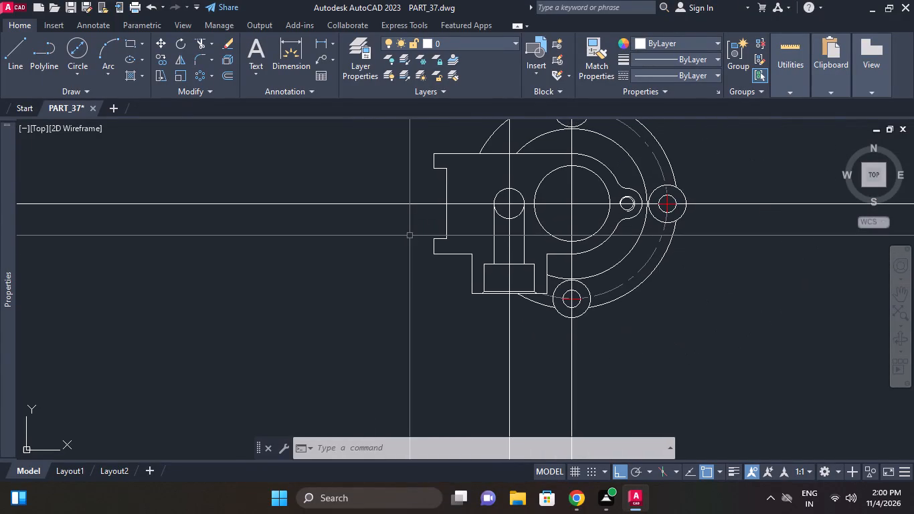
scroll(469, 214, up, 1)
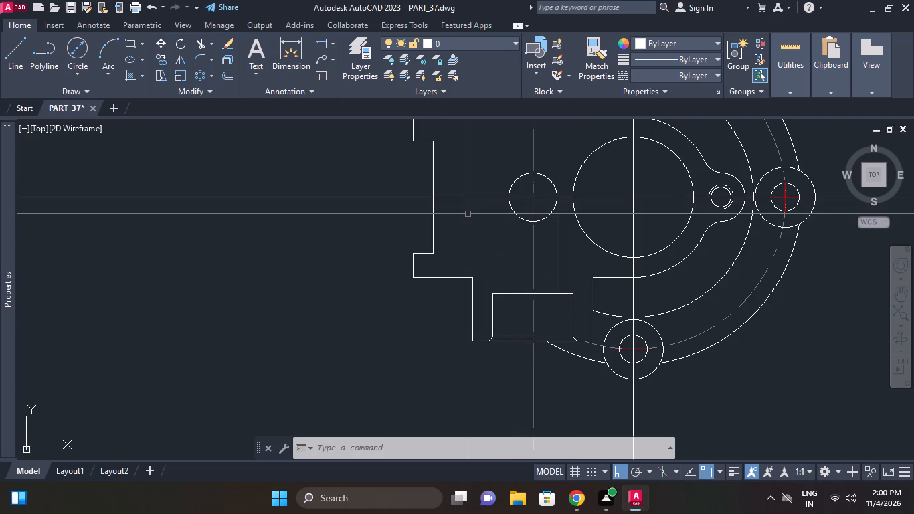
click(229, 78)
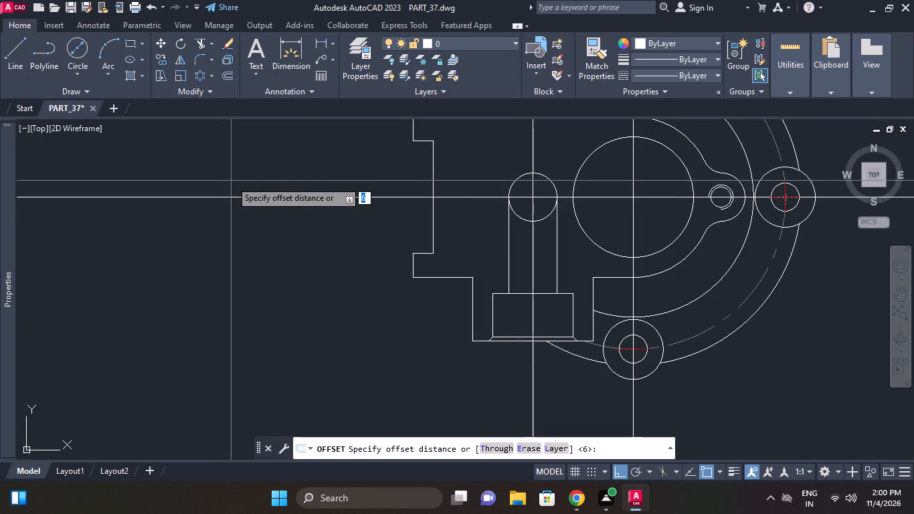
text(16)
key(Return)
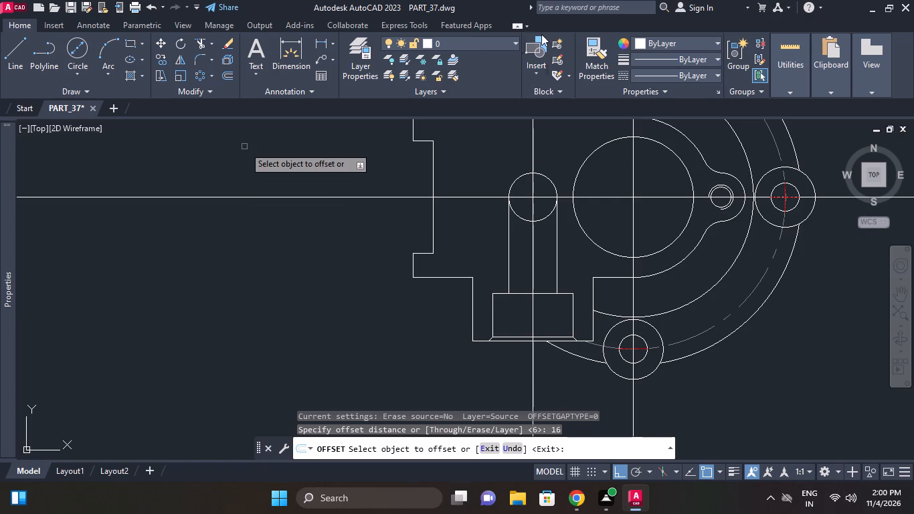
click(432, 224)
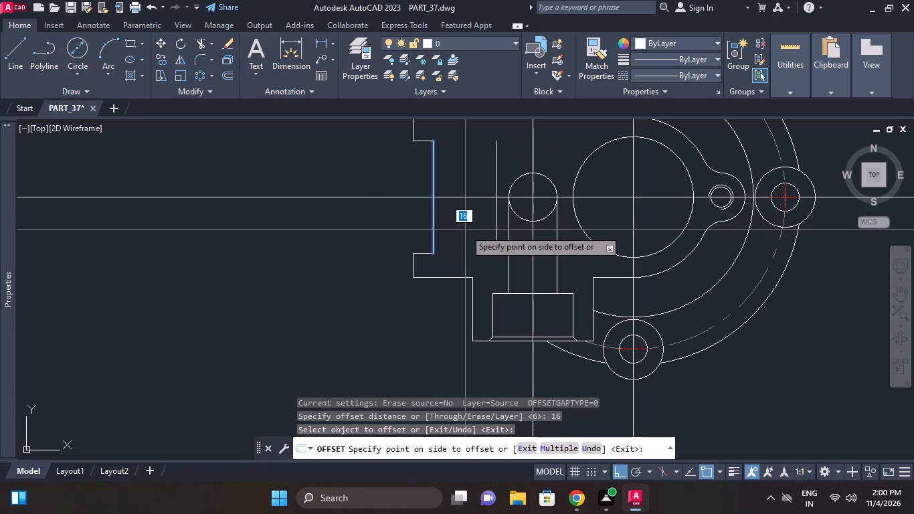
click(465, 230)
right_click(448, 179)
click(468, 185)
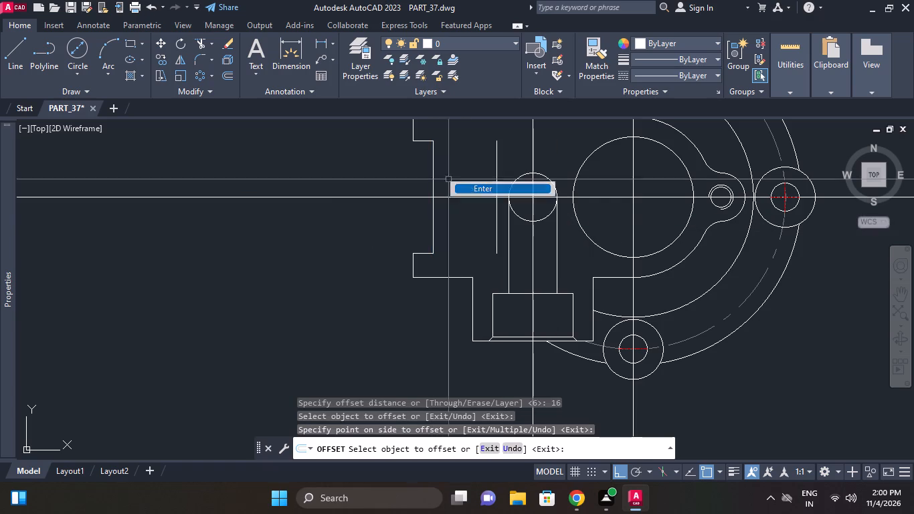
Offset the horizontal centreline by 2.5 to both sides.
click(221, 78)
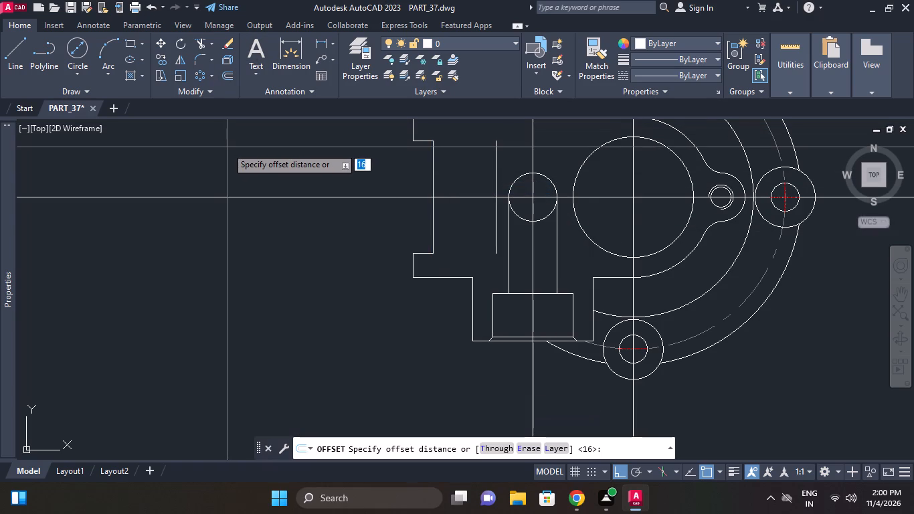
text(2.5)
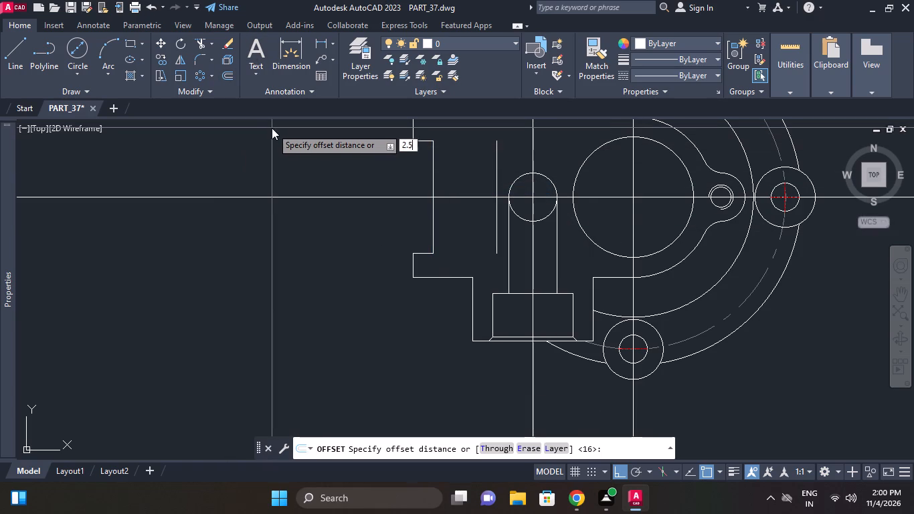
key(Return)
click(471, 196)
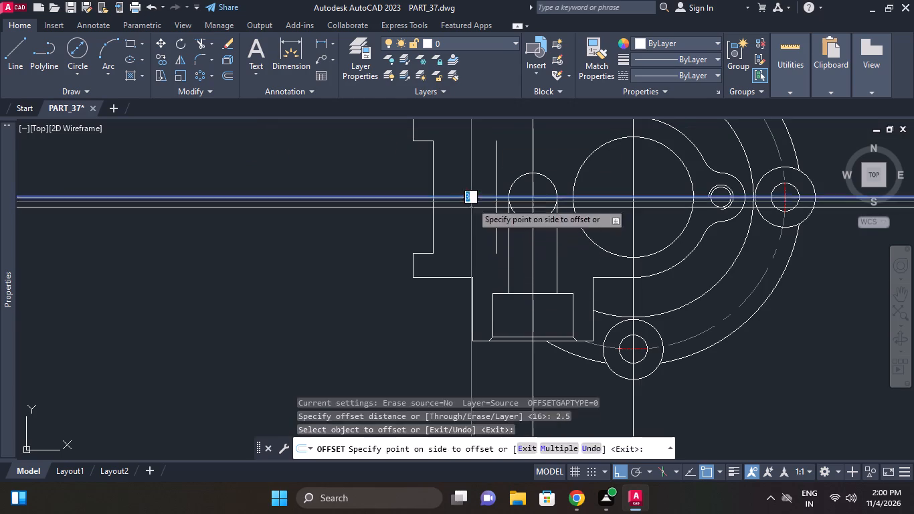
click(472, 222)
click(474, 196)
click(473, 178)
right_click(473, 171)
click(482, 178)
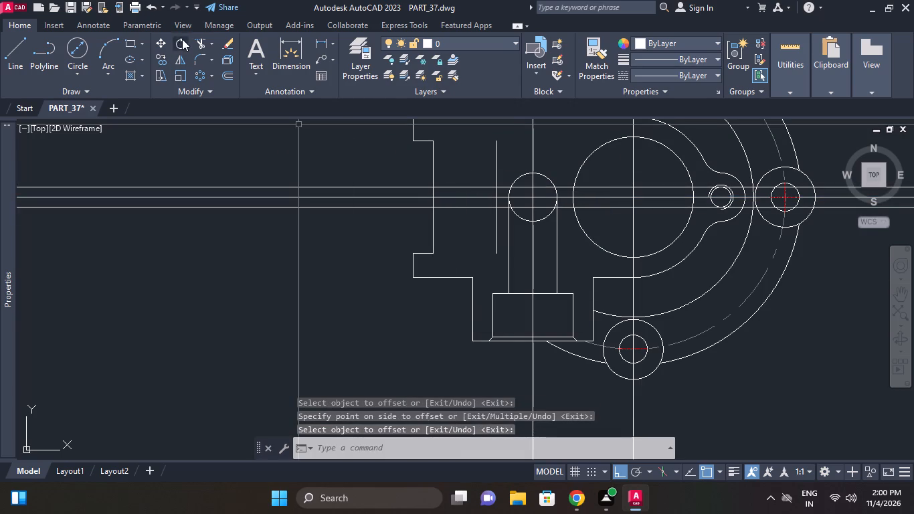
Trim the two offset horizontals and the offset vertical into a 16-deep, 5-wide hole outline starting at the recessed edge.
click(192, 43)
right_click(234, 126)
click(260, 145)
right_click(262, 171)
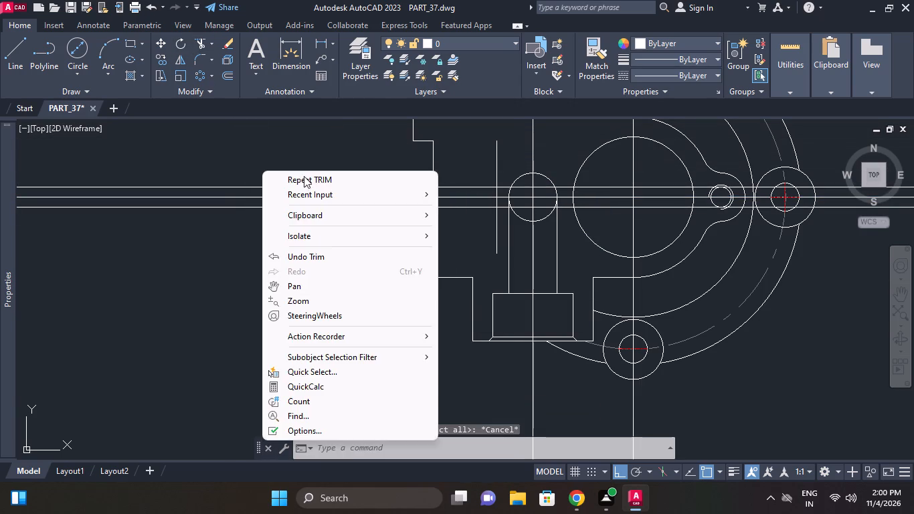
click(304, 176)
right_click(290, 165)
click(312, 173)
click(367, 185)
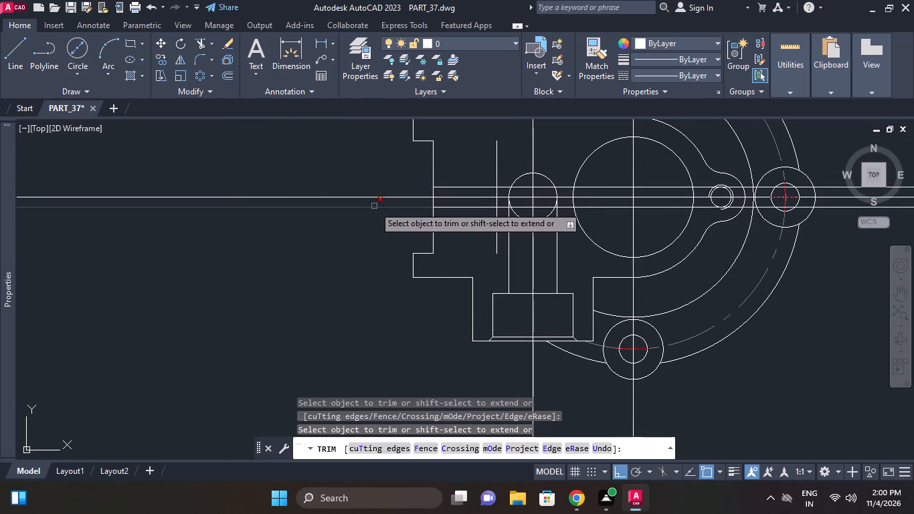
click(374, 206)
scroll(505, 190, up, 1)
click(501, 187)
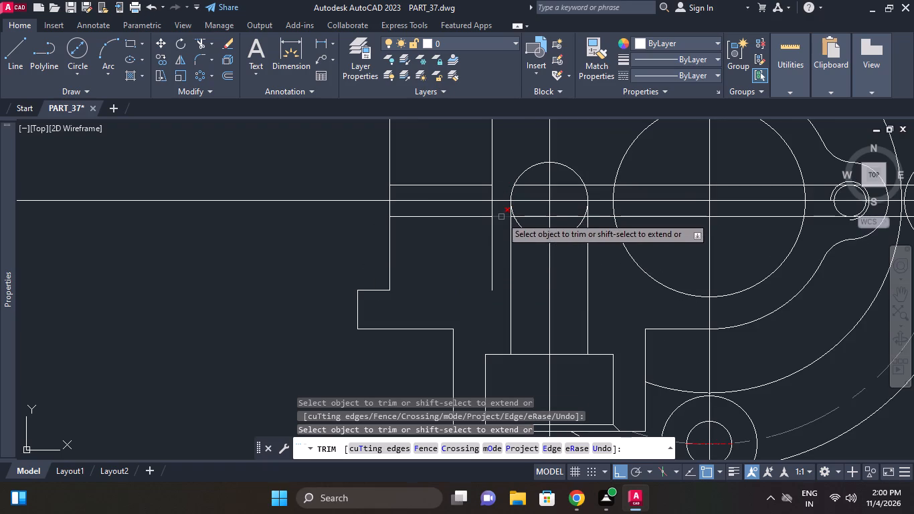
click(501, 217)
click(494, 233)
click(484, 238)
click(490, 173)
right_click(460, 153)
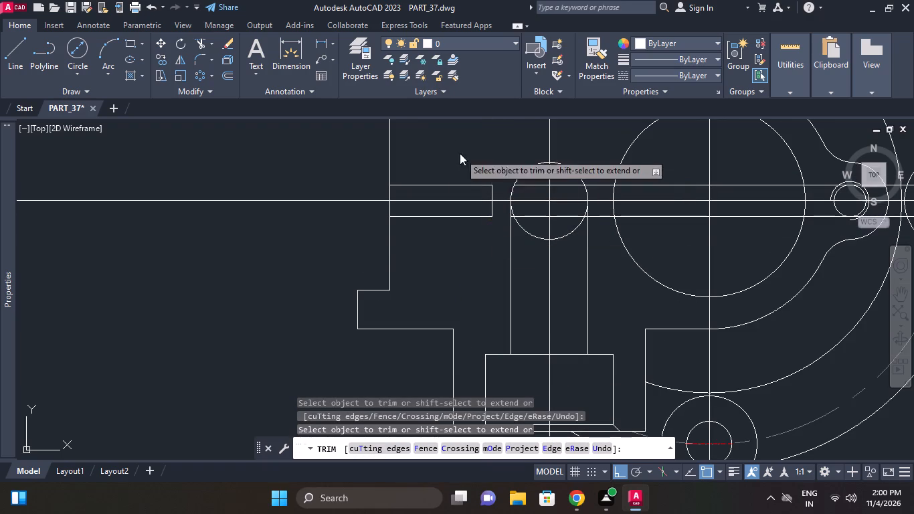
click(474, 159)
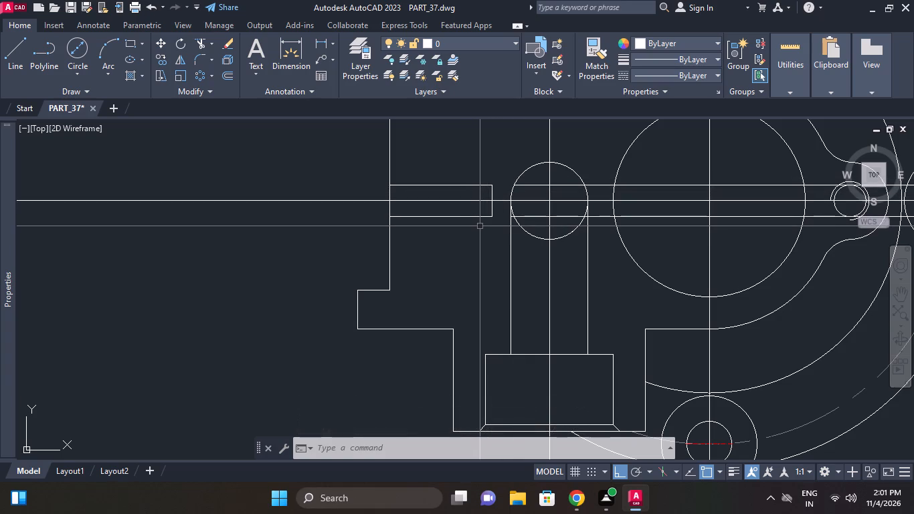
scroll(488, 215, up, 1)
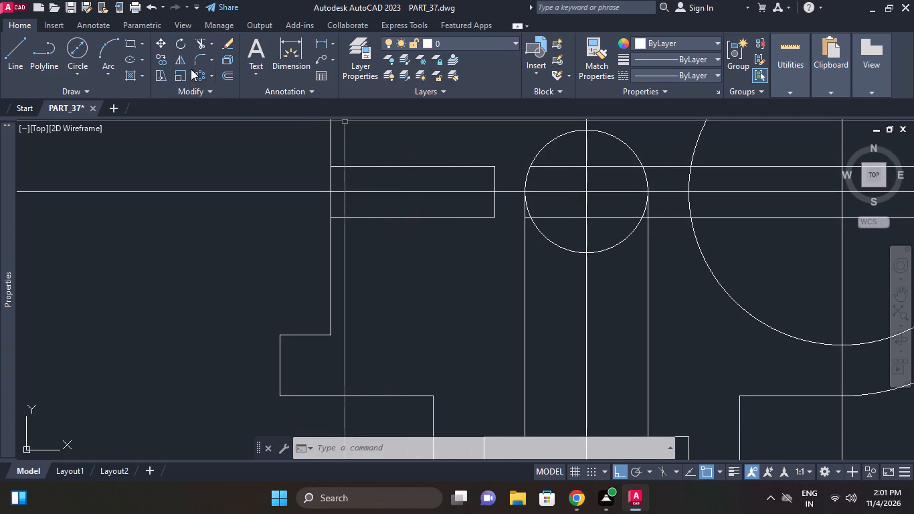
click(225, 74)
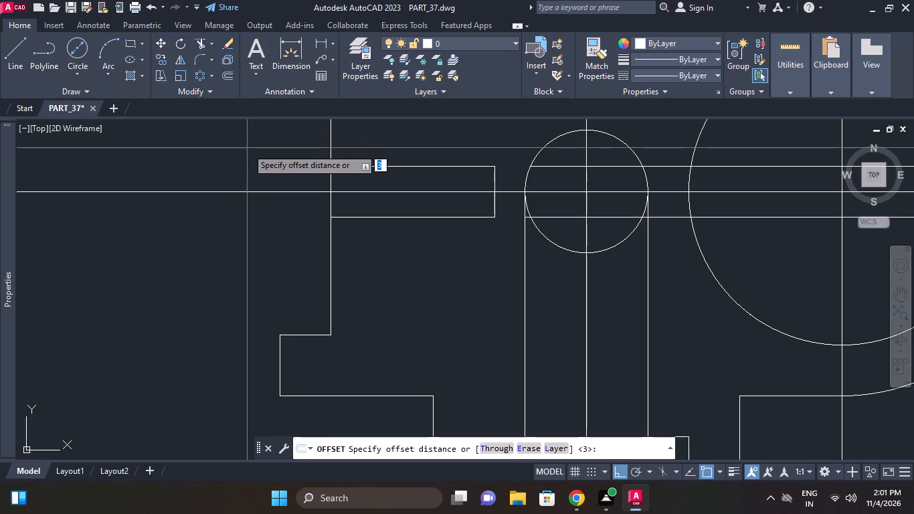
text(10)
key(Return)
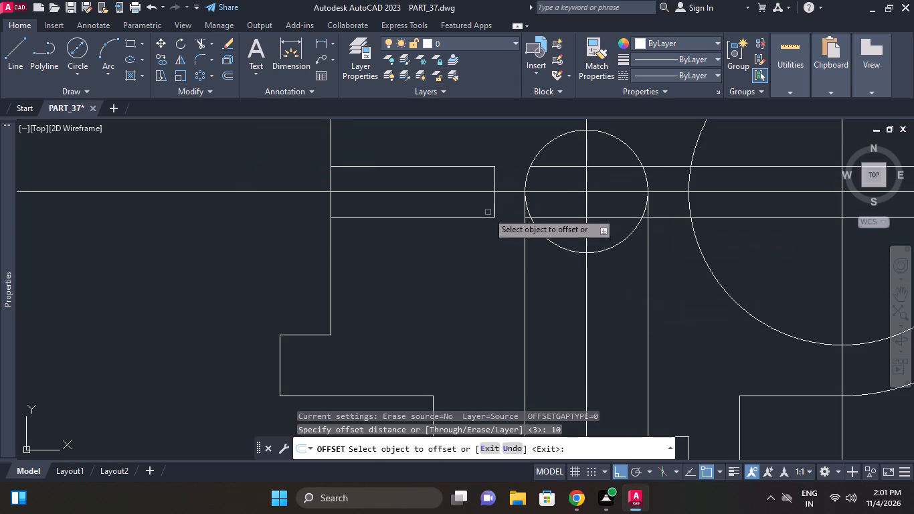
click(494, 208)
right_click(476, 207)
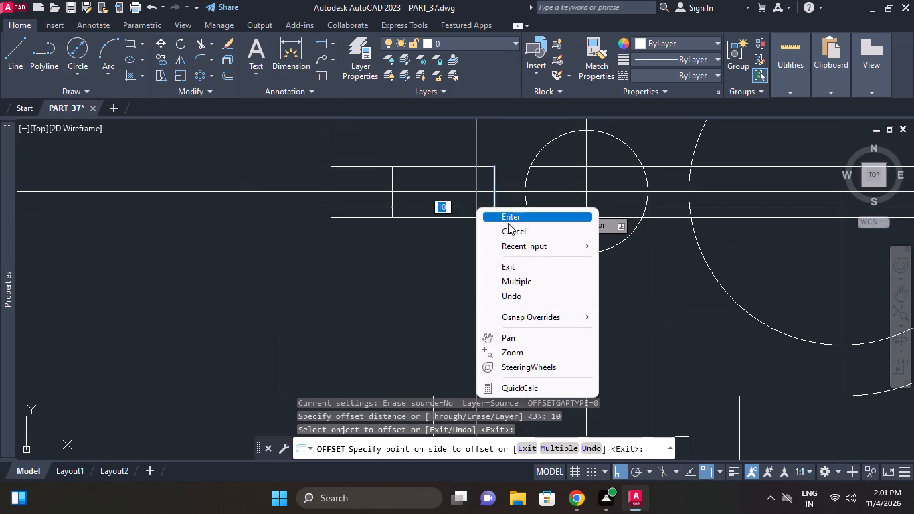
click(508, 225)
Offset the hole's vertical end line by 5 back towards the recessed edge.
click(226, 76)
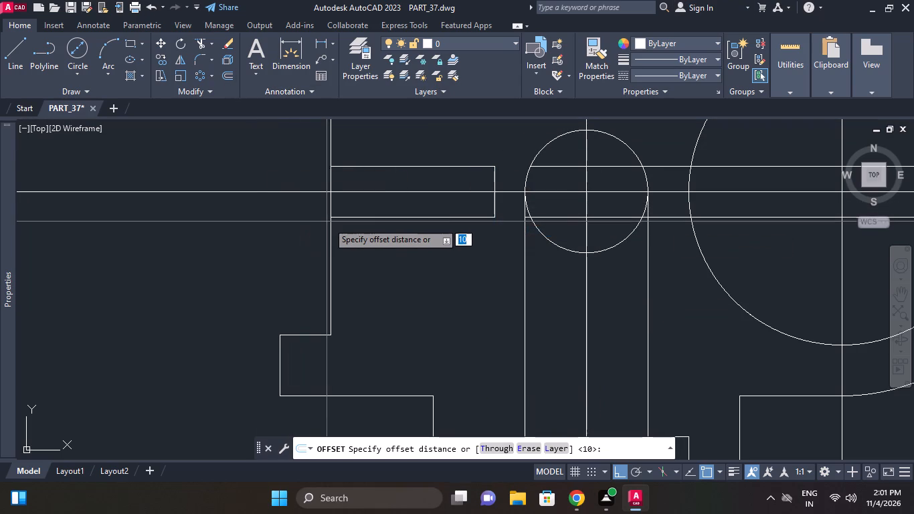
key(5)
key(Return)
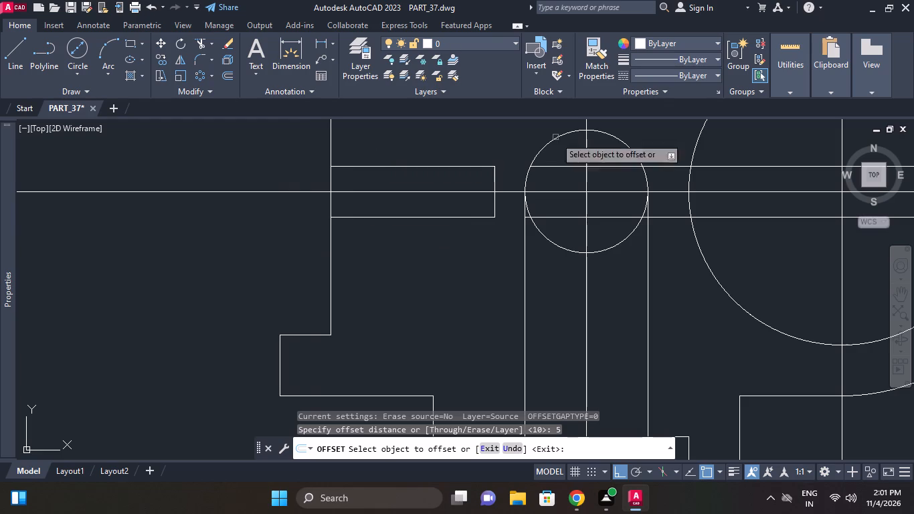
click(496, 205)
click(438, 197)
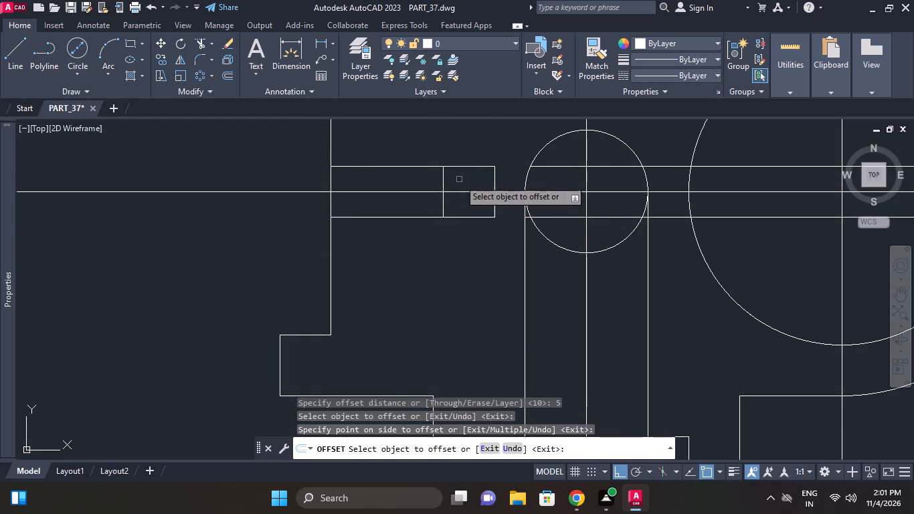
right_click(459, 179)
click(480, 182)
Offset the hole's two horizontal edges outward by 1 for the thread lines.
click(225, 78)
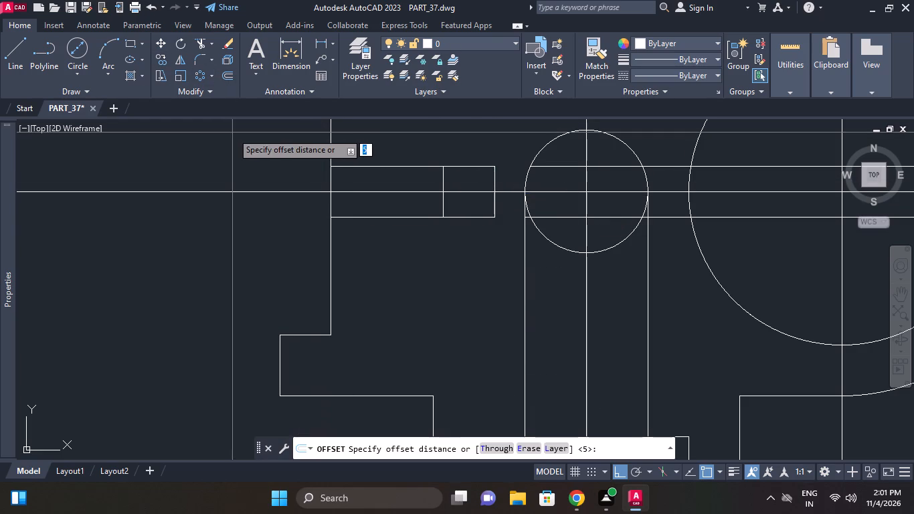
key(1)
key(Return)
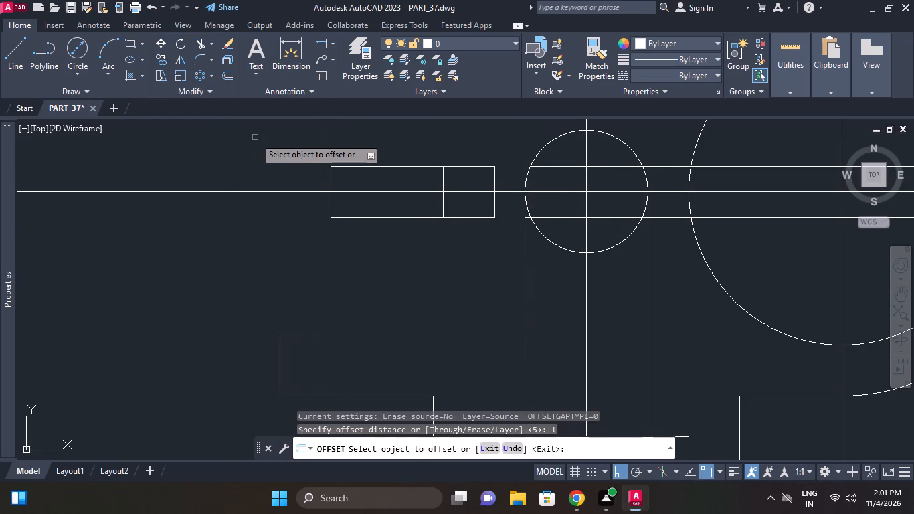
click(458, 217)
click(456, 248)
click(456, 171)
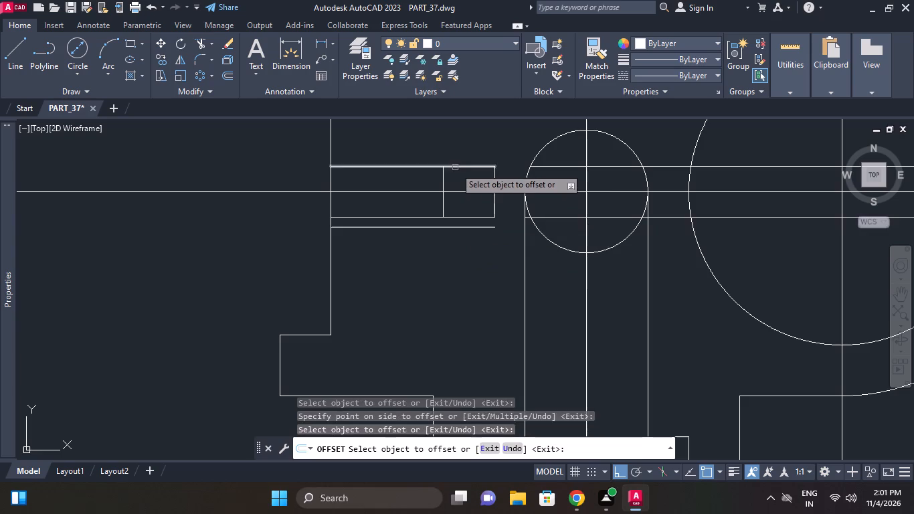
click(455, 167)
click(455, 149)
right_click(455, 146)
click(482, 153)
Extend both ends of the hole's inner vertical line to the outer thread lines.
click(211, 39)
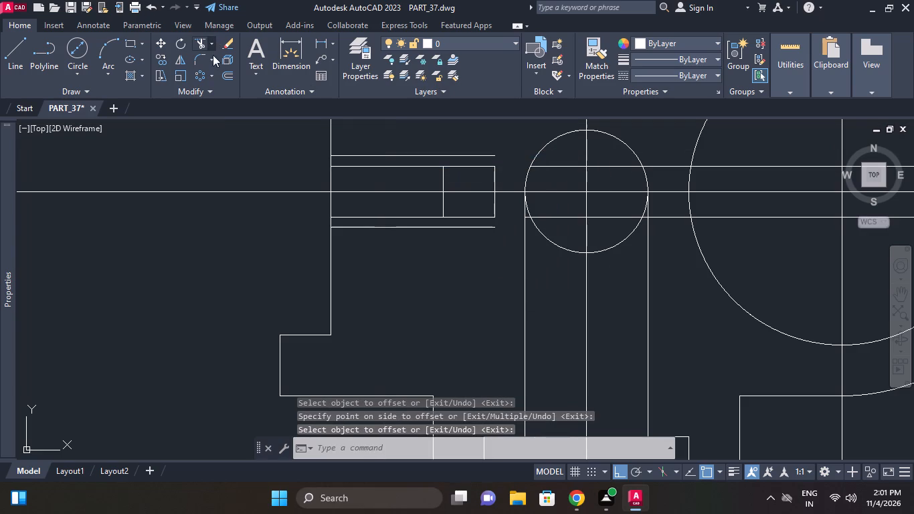
click(222, 98)
right_click(225, 161)
click(253, 169)
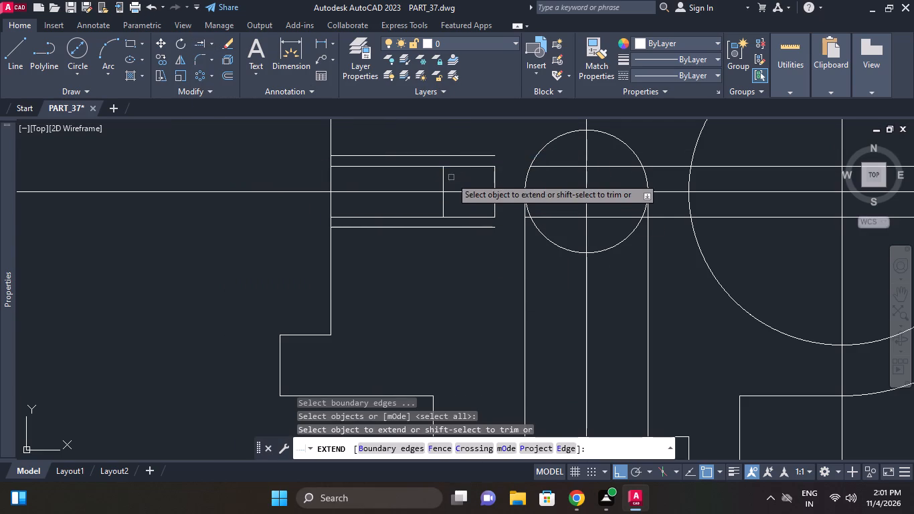
click(447, 174)
click(436, 174)
click(444, 209)
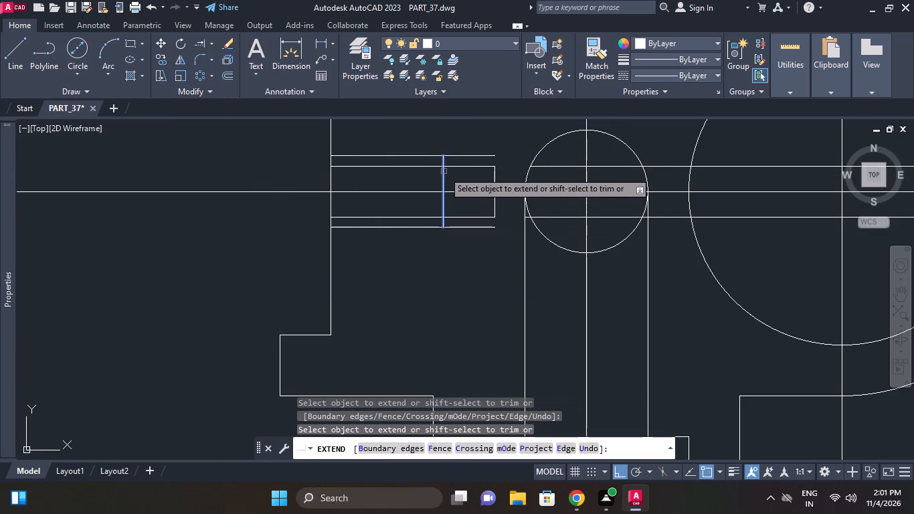
click(444, 171)
right_click(467, 158)
click(484, 167)
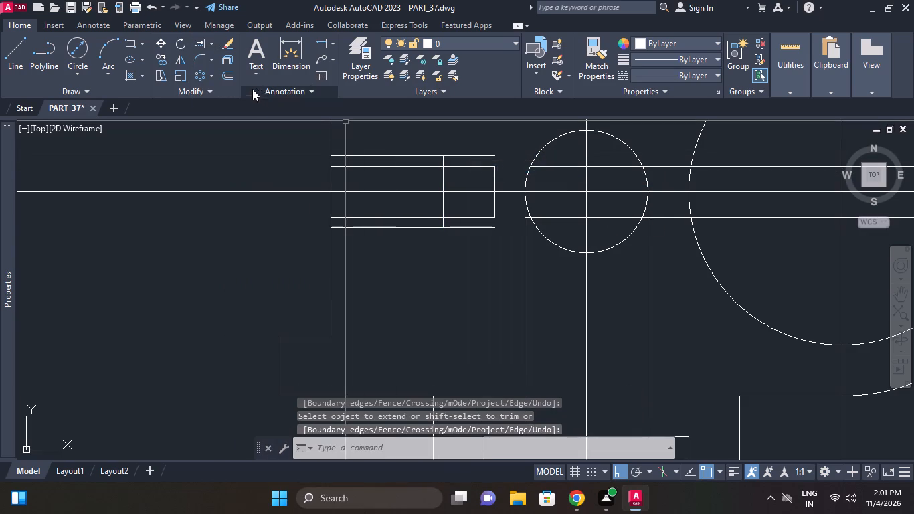
Trim the two outer thread lines beyond the vertical line that ends the thread.
click(210, 46)
click(221, 68)
right_click(203, 164)
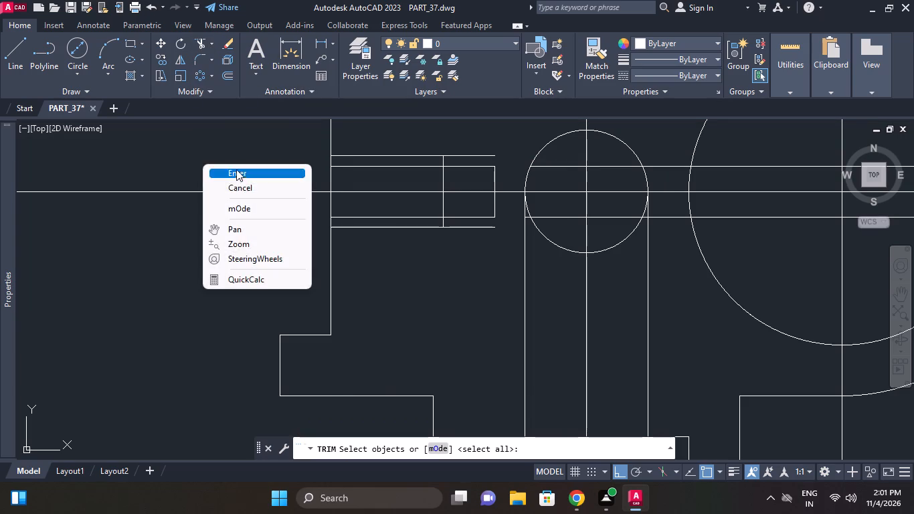
click(237, 171)
click(466, 158)
click(459, 226)
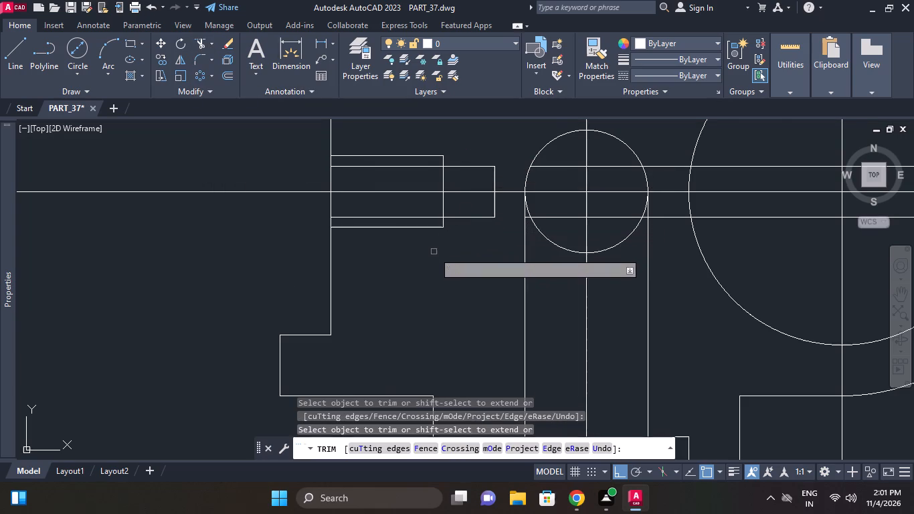
scroll(435, 257, down, 2)
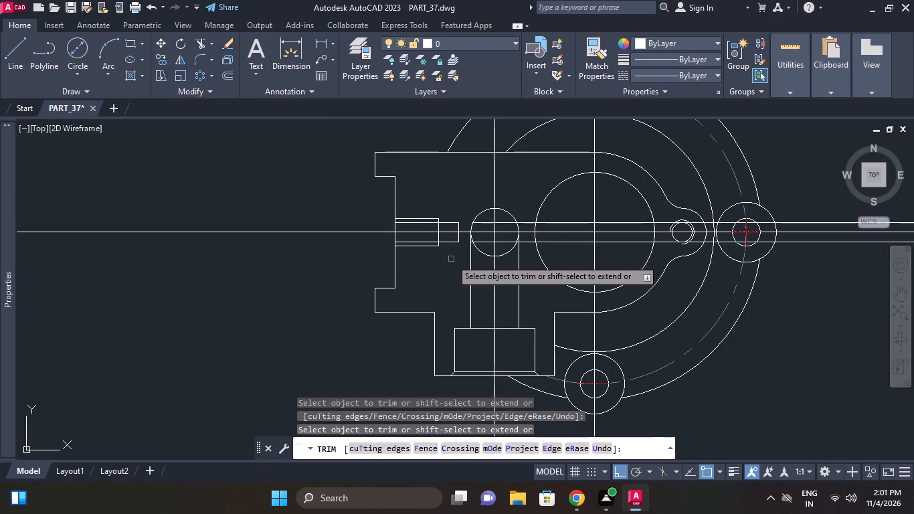
right_click(337, 272)
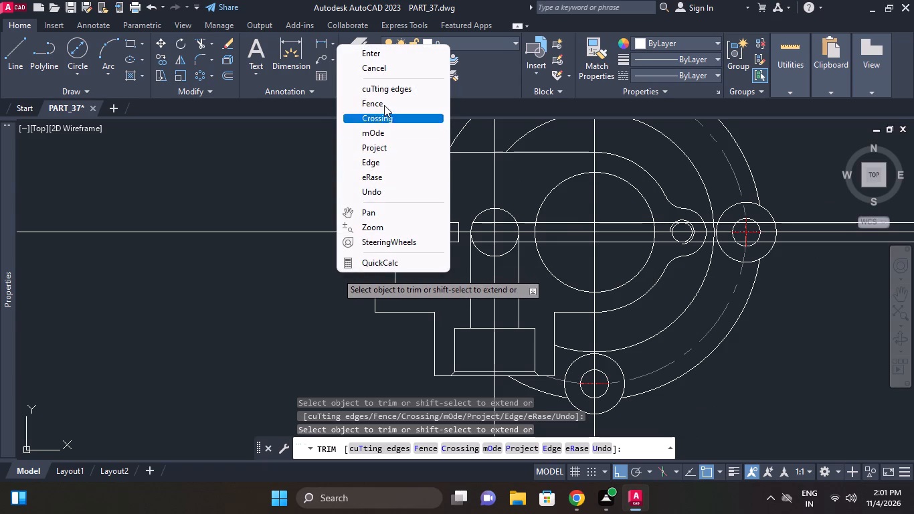
click(393, 64)
Erase the two leftover offset lines running parallel to the horizontal centreline across the bore and beyond the flange.
middle_drag(650, 189, 470, 190)
scroll(750, 268, up, 1)
click(695, 228)
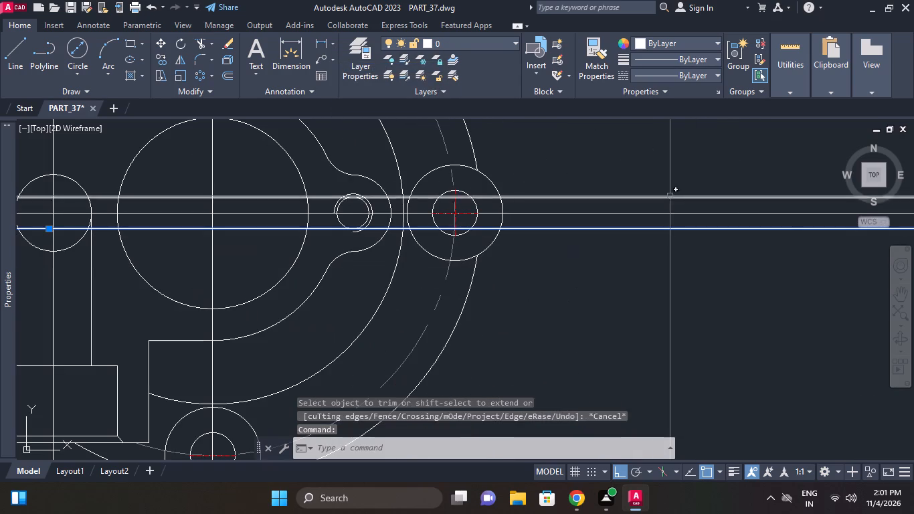
click(670, 195)
right_click(640, 182)
click(680, 237)
scroll(642, 255, down, 1)
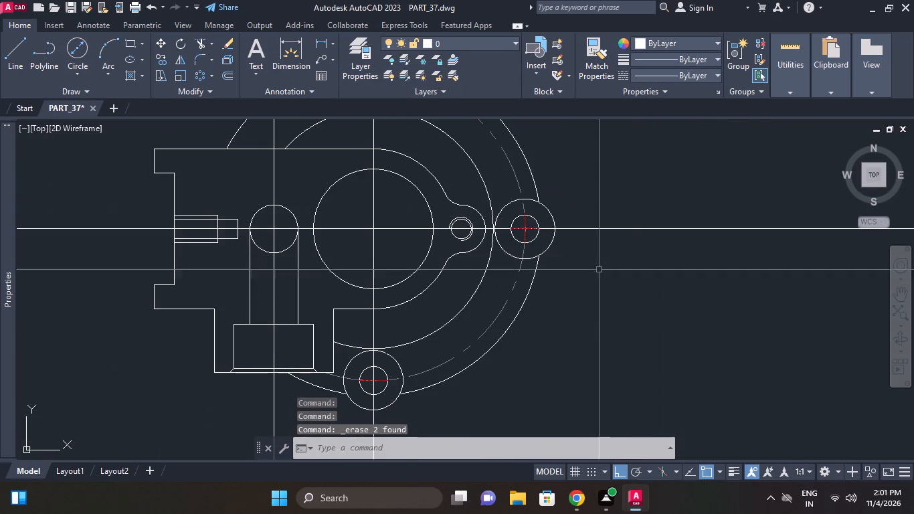
Trim the piece of the dashed bolt circle between the lower projection and the bottom bolt boss.
middle_drag(581, 277, 632, 277)
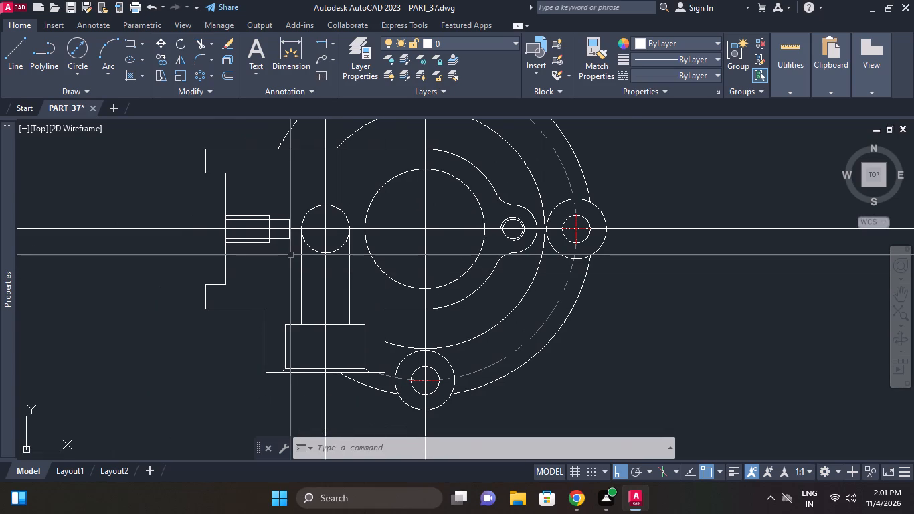
middle_drag(333, 254, 355, 258)
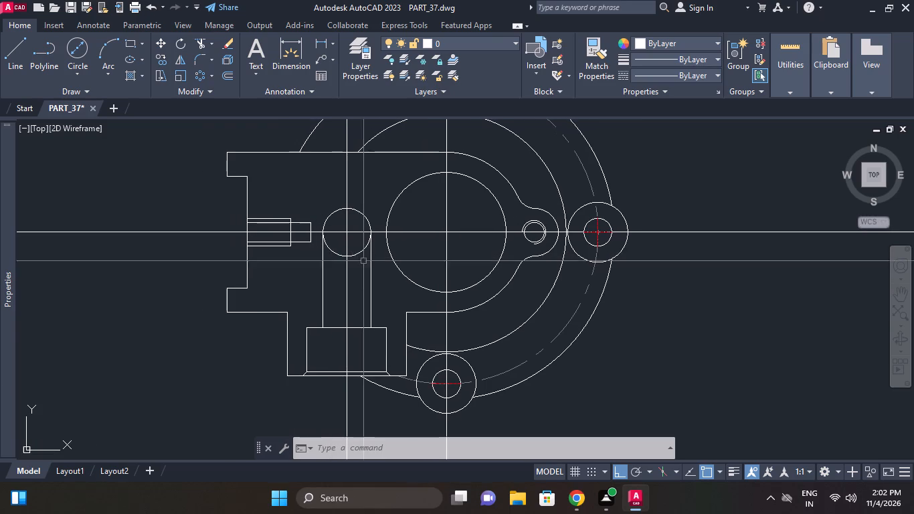
scroll(724, 254, down, 1)
middle_drag(725, 254, 720, 263)
middle_click(726, 305)
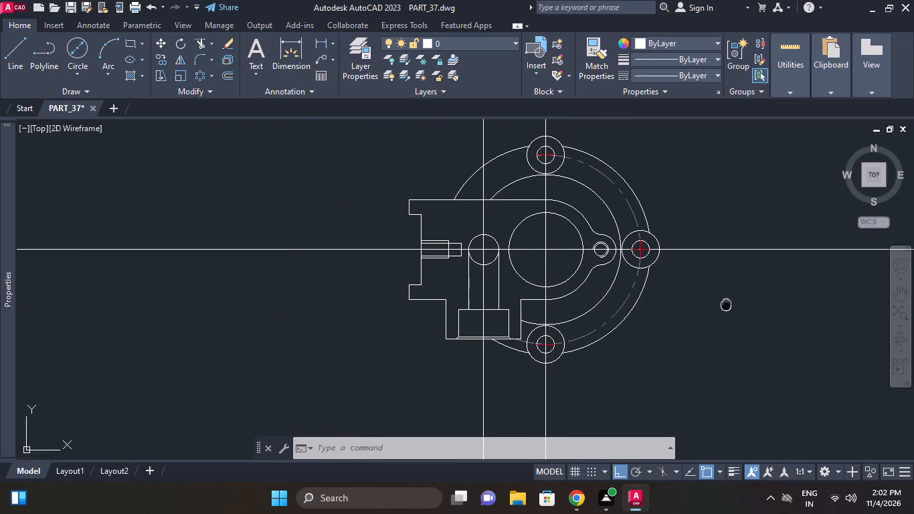
scroll(593, 342, up, 1)
middle_drag(591, 341, 606, 286)
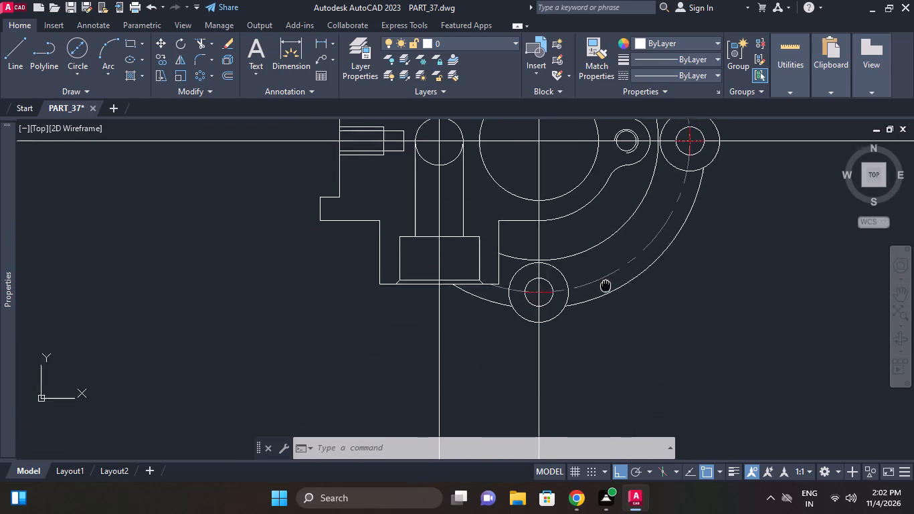
scroll(482, 282, up, 1)
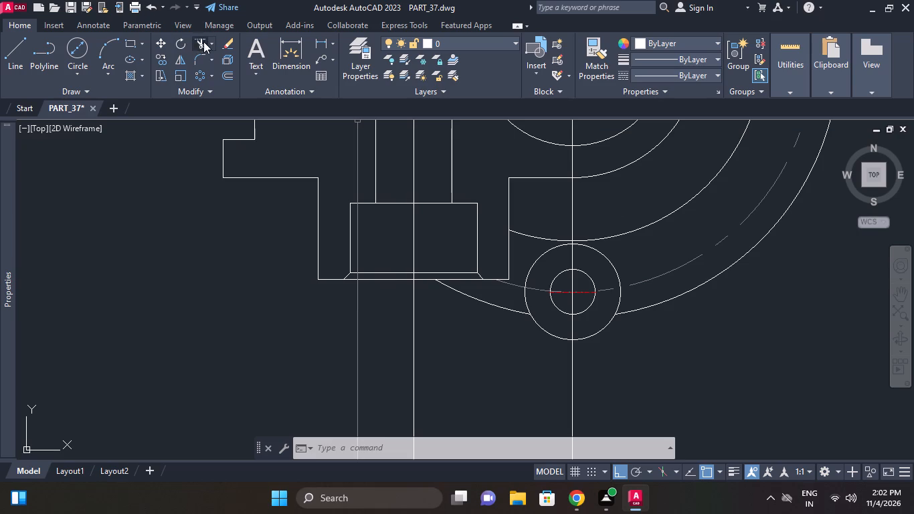
click(203, 41)
right_click(136, 165)
click(149, 170)
scroll(490, 292, up, 1)
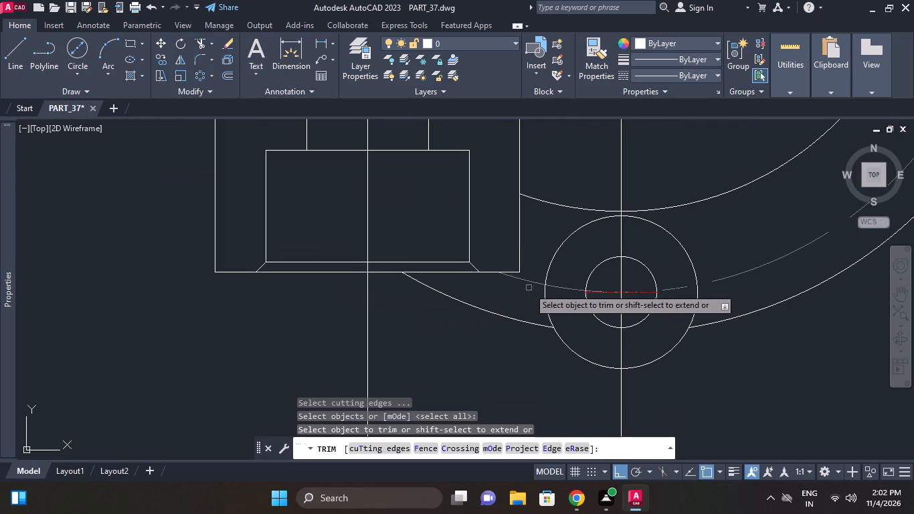
click(529, 280)
right_click(569, 171)
click(584, 173)
Trim the main bore's vertical centreline above the top bolt boss and below the bottom bolt boss.
scroll(585, 173, down, 2)
middle_drag(585, 183, 552, 252)
scroll(585, 180, down, 1)
middle_drag(630, 244, 612, 315)
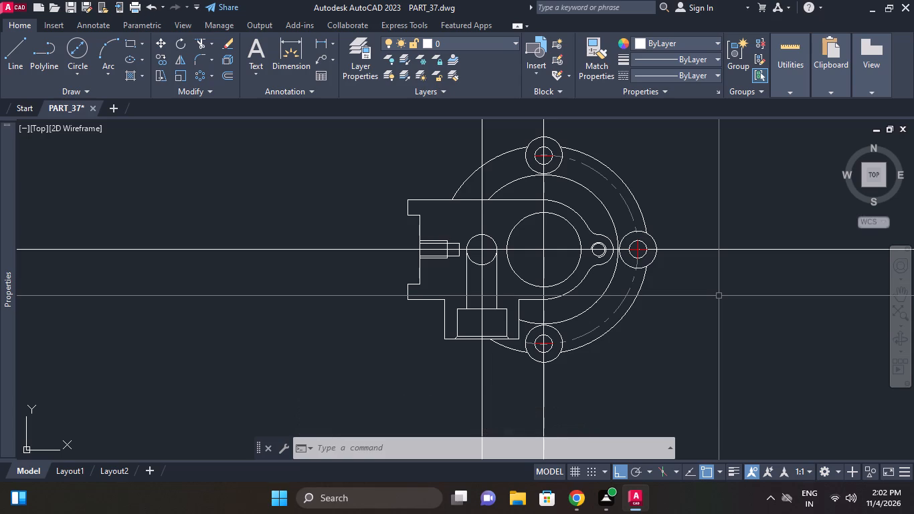
middle_click(719, 304)
click(197, 39)
right_click(232, 132)
click(265, 145)
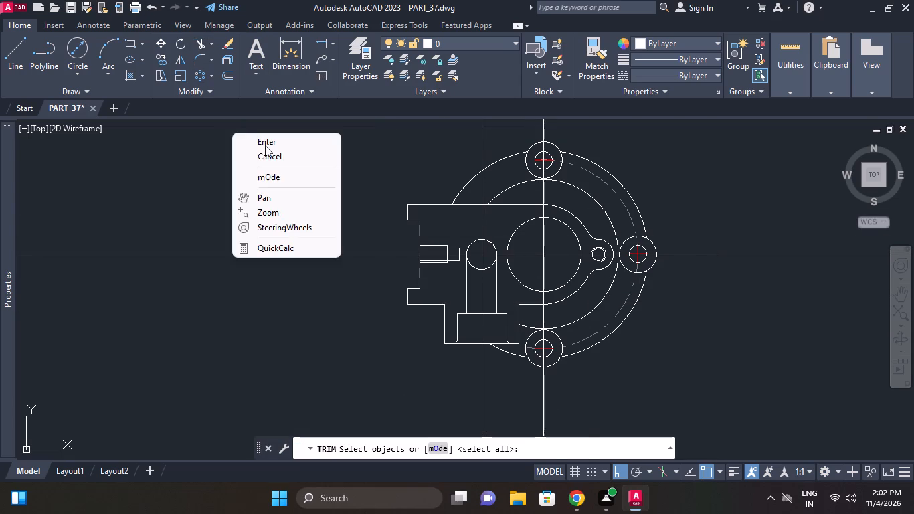
click(541, 133)
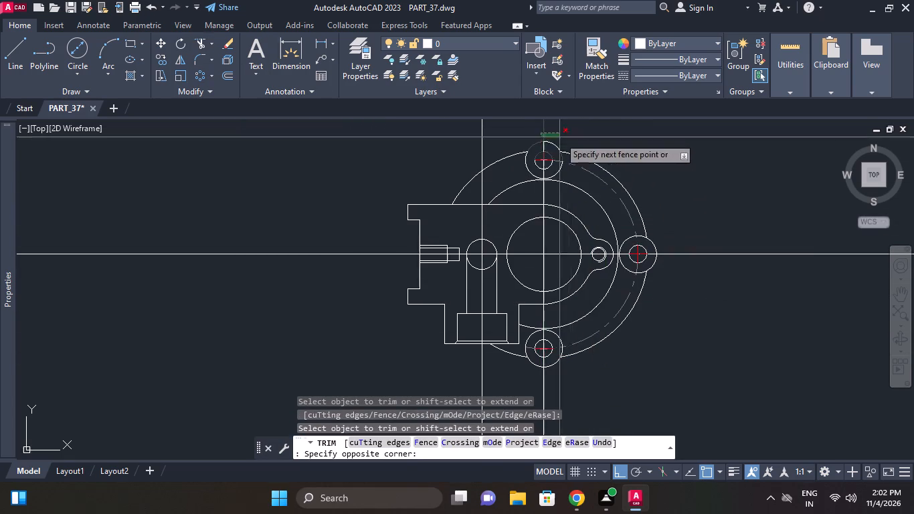
click(541, 129)
click(555, 129)
click(535, 128)
click(532, 372)
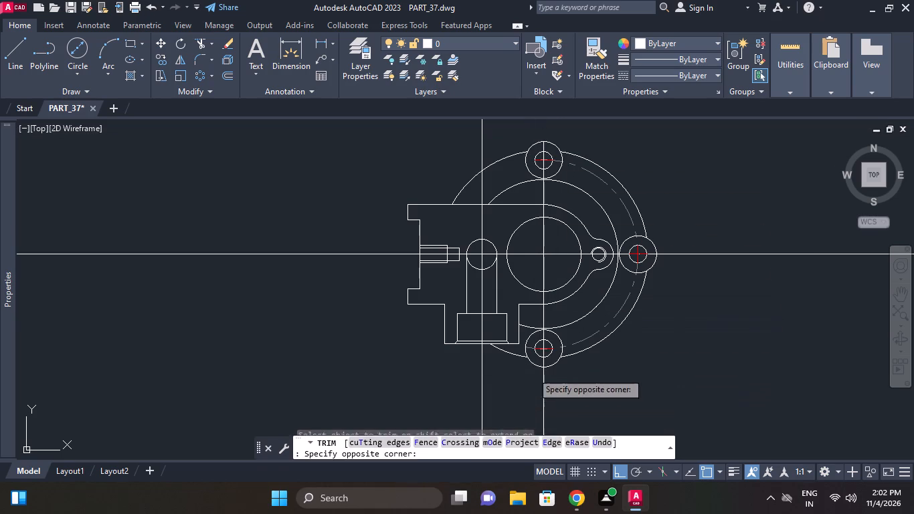
click(547, 374)
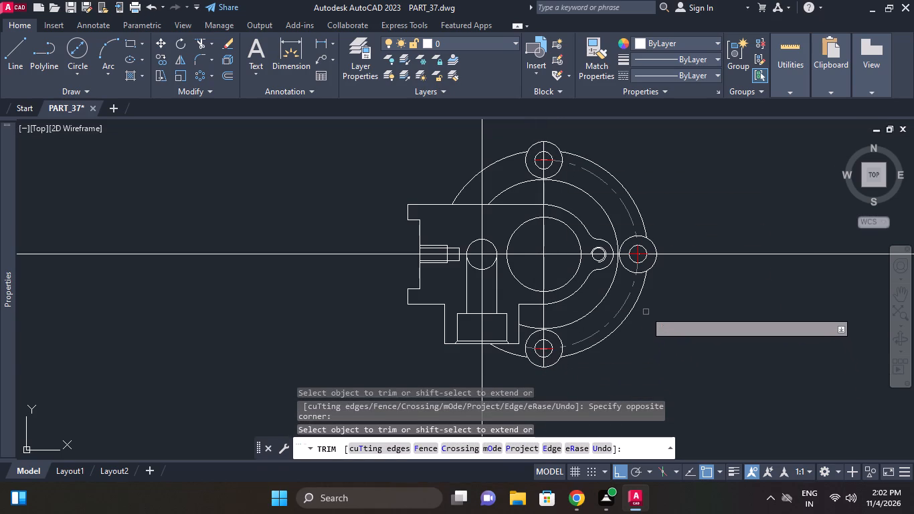
Trim the horizontal centreline beyond the right-hand bolt boss and beyond the body's recessed left face.
scroll(639, 305, up, 1)
click(693, 231)
click(687, 205)
middle_drag(693, 249, 764, 246)
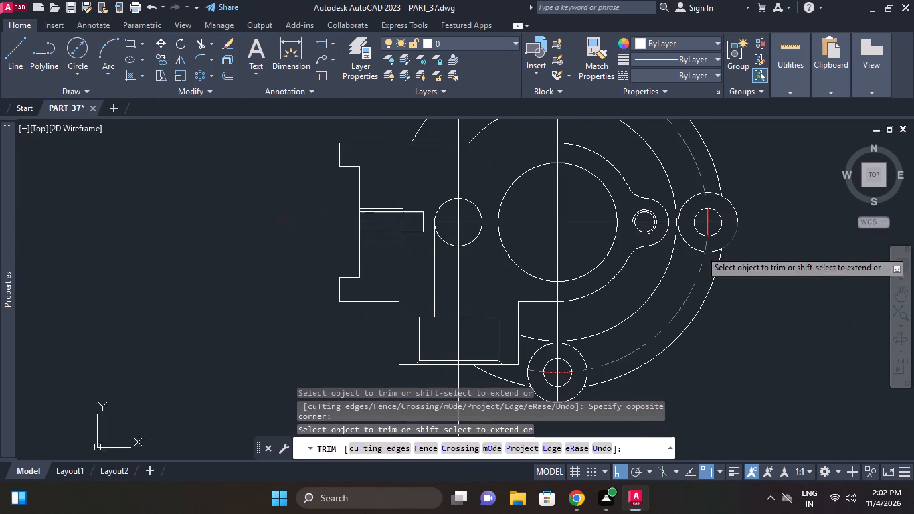
click(343, 221)
right_click(294, 215)
click(331, 217)
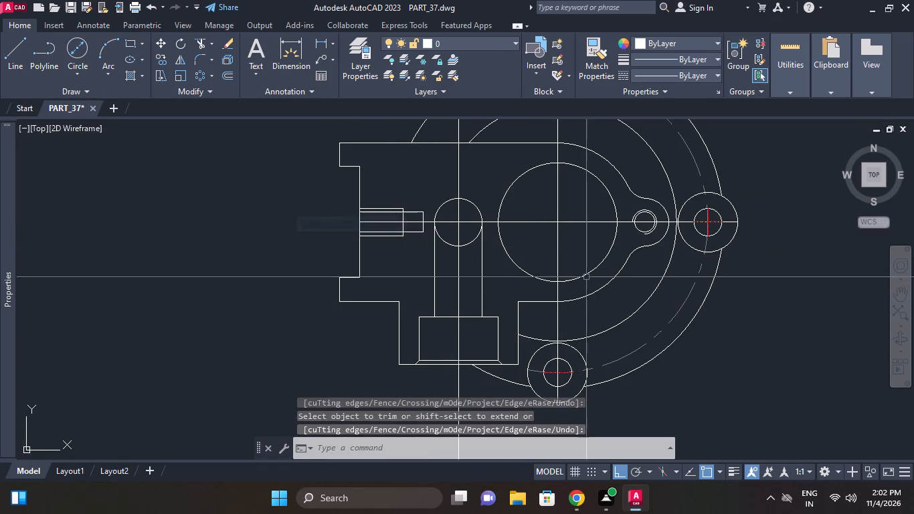
Give the horizontal and vertical centrelines through the main bore the centre linetype with a linetype scale of 10.
click(552, 212)
click(550, 238)
drag(587, 199, 573, 200)
click(550, 199)
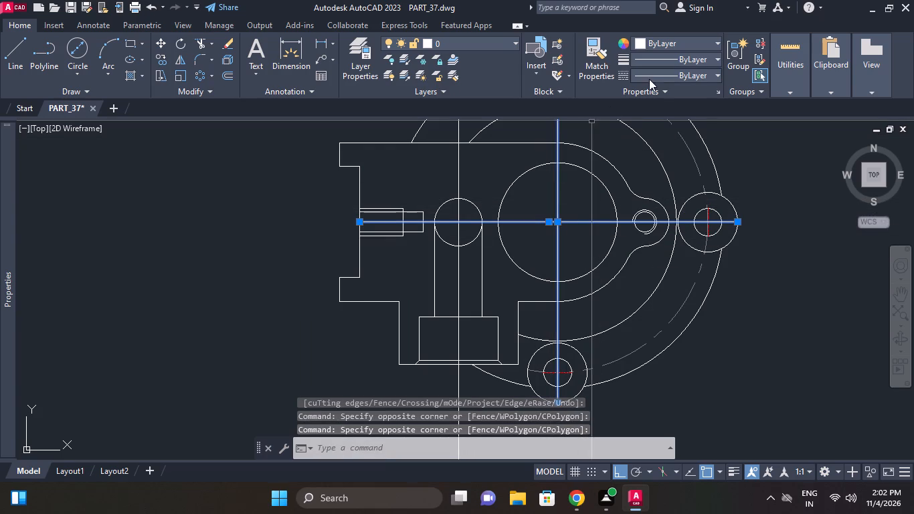
click(649, 79)
click(685, 139)
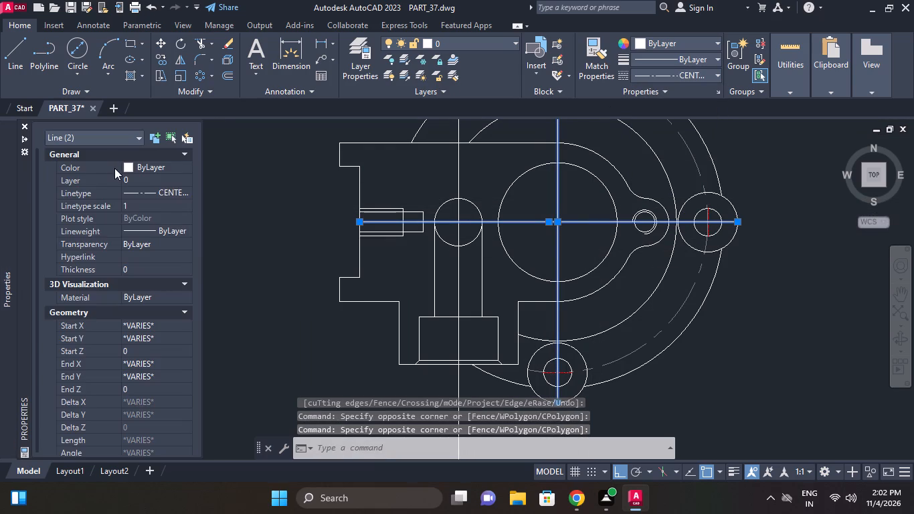
click(136, 209)
key(5)
key(Return)
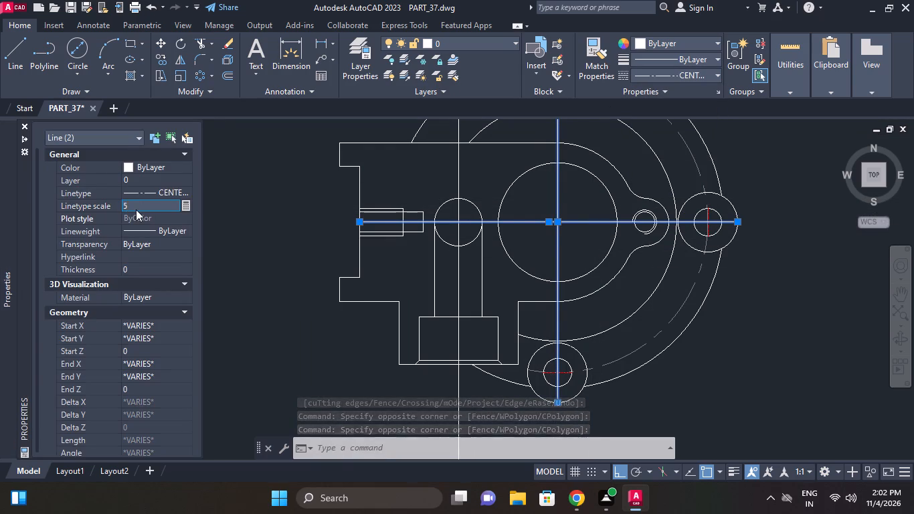
click(136, 209)
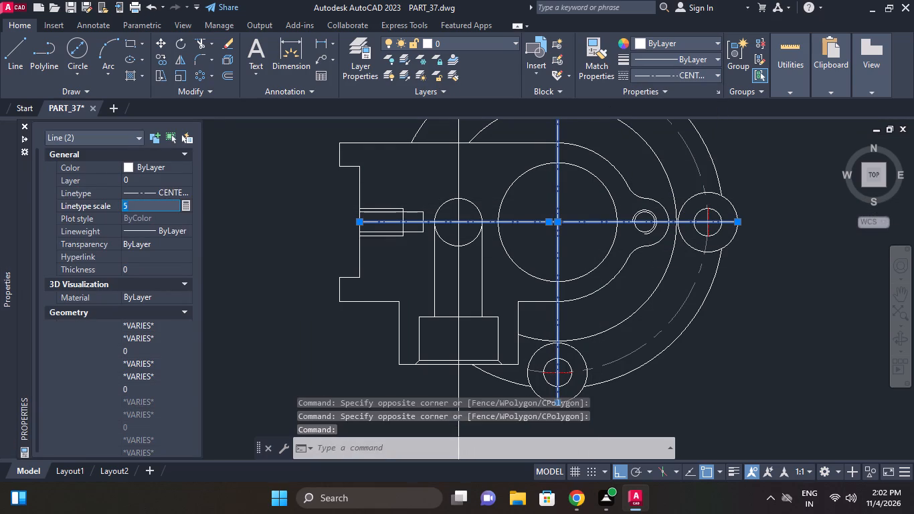
text(10)
key(Return)
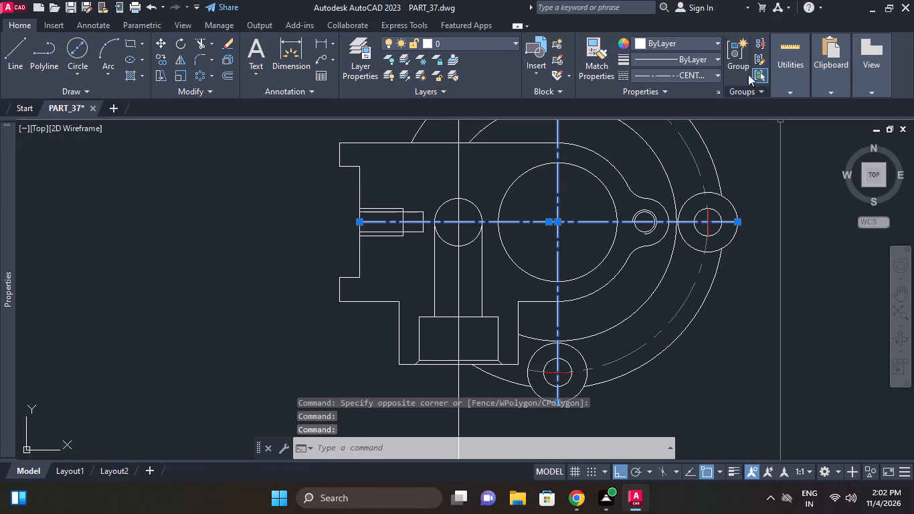
Set the colour of both main bore centrelines to red.
click(703, 43)
click(640, 173)
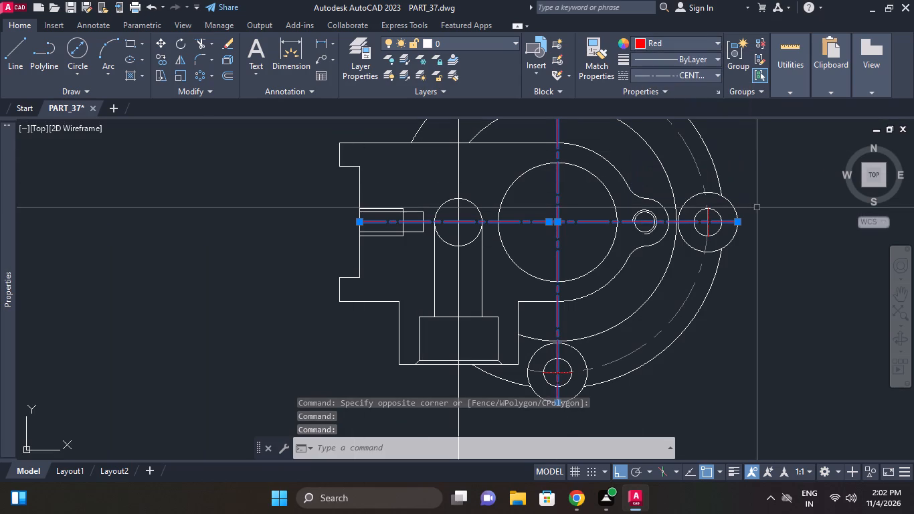
right_click(757, 207)
click(796, 357)
Examine the flange view's centrelines and the bolt circle around the top bolt boss.
scroll(772, 271, down, 2)
middle_drag(765, 280, 751, 298)
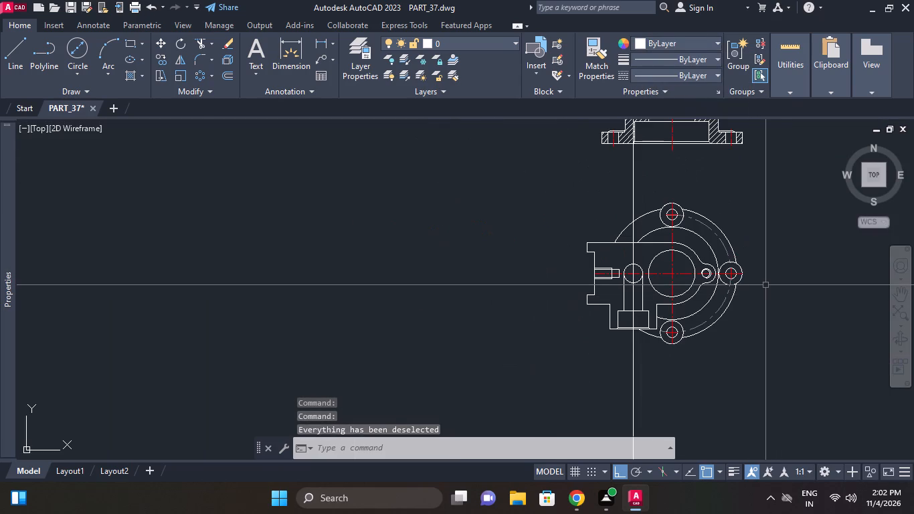
middle_drag(770, 267, 768, 267)
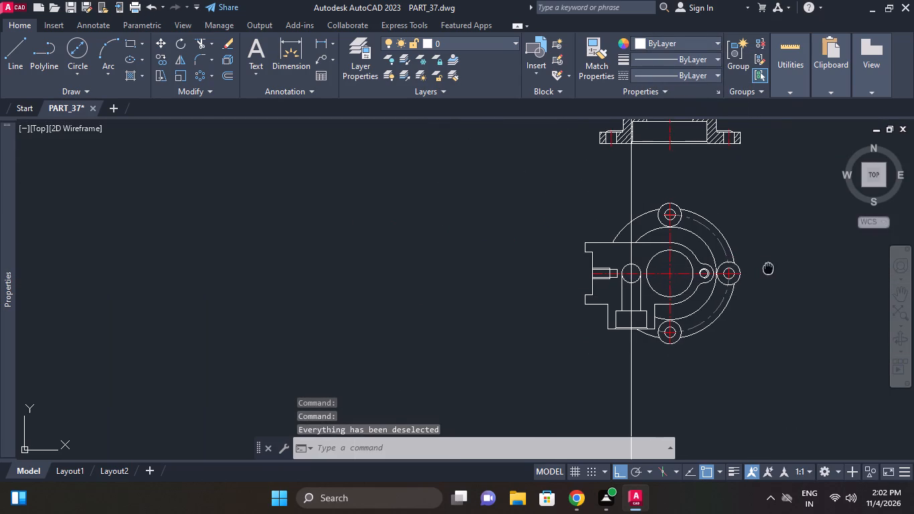
middle_drag(768, 267, 759, 269)
scroll(721, 247, up, 1)
middle_drag(778, 285, 780, 275)
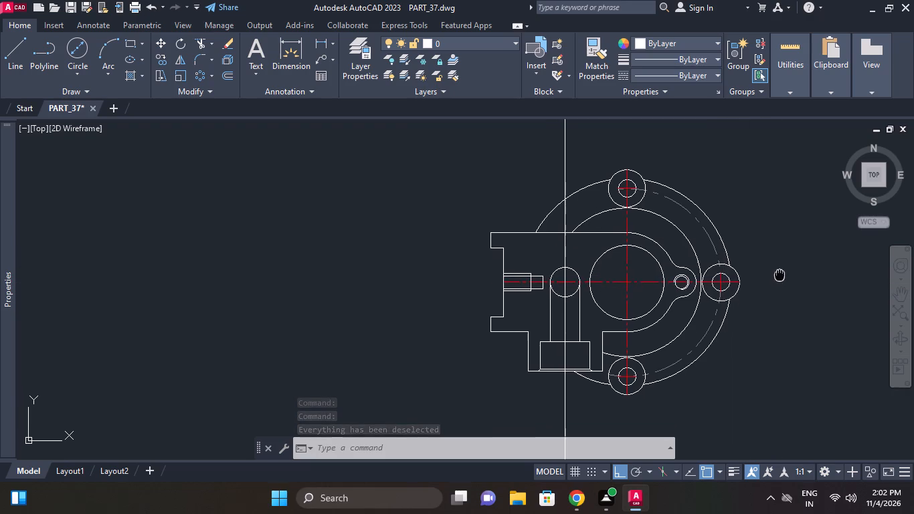
middle_drag(780, 275, 780, 272)
scroll(670, 211, up, 1)
scroll(608, 163, up, 2)
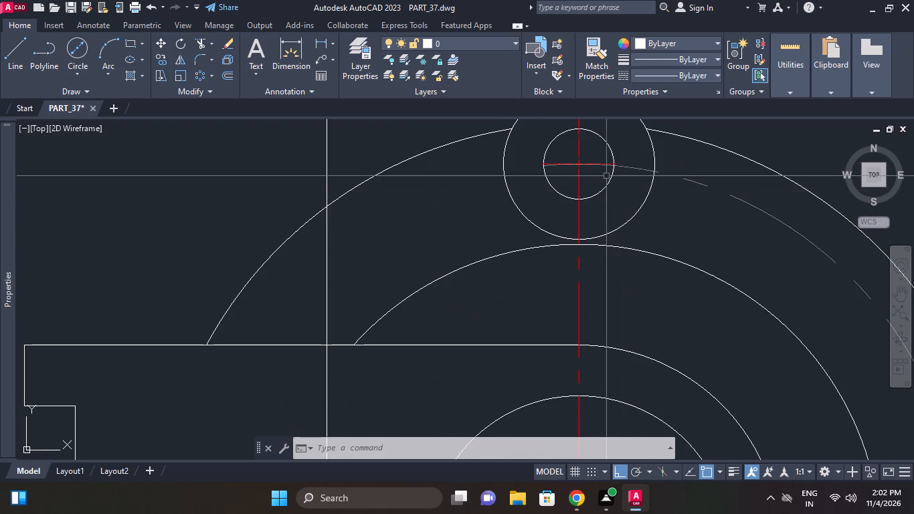
scroll(609, 193, down, 2)
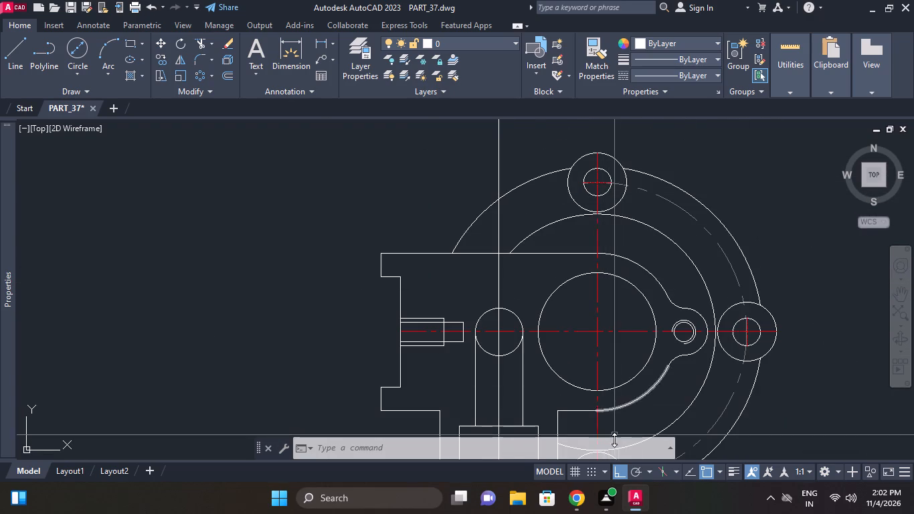
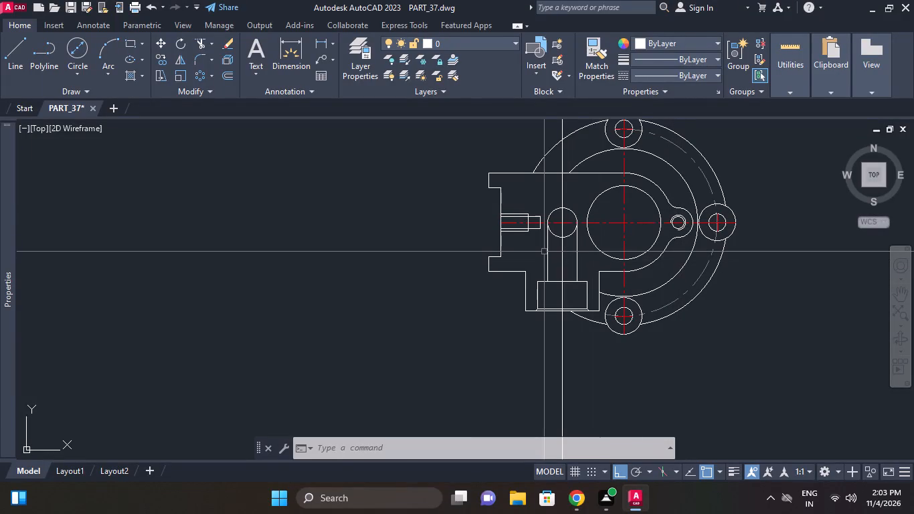
Fillet the lower outer corner of the body's recessed left face with a radius of 2.
scroll(543, 250, up, 1)
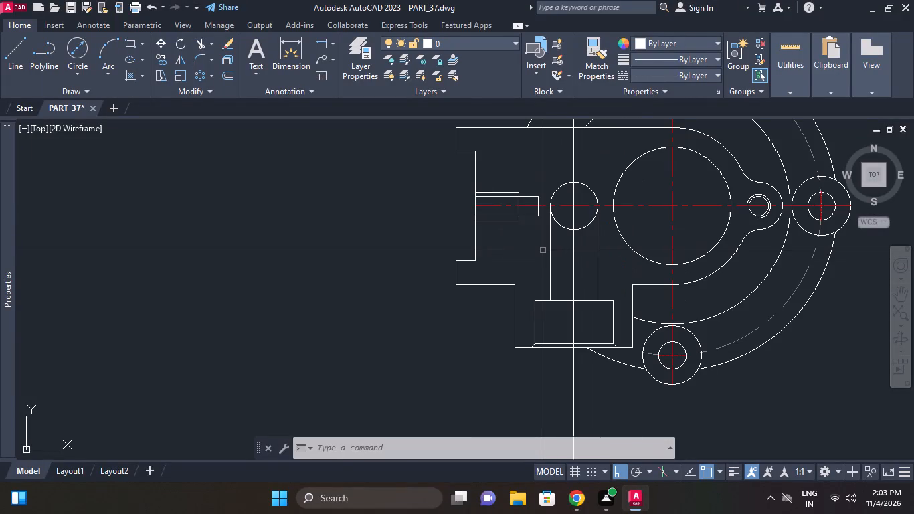
middle_drag(541, 246, 541, 227)
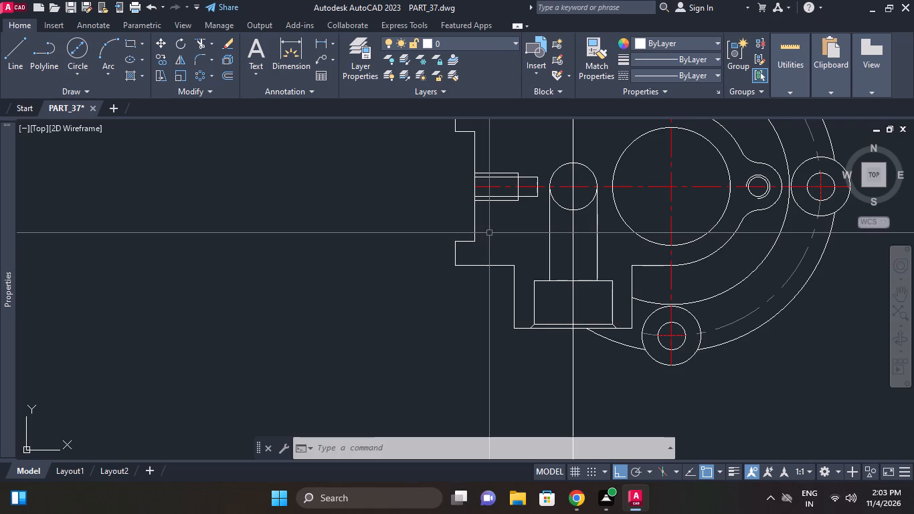
key(f)
key(space)
text(r)
key(space)
key(2)
key(space)
scroll(490, 250, up, 2)
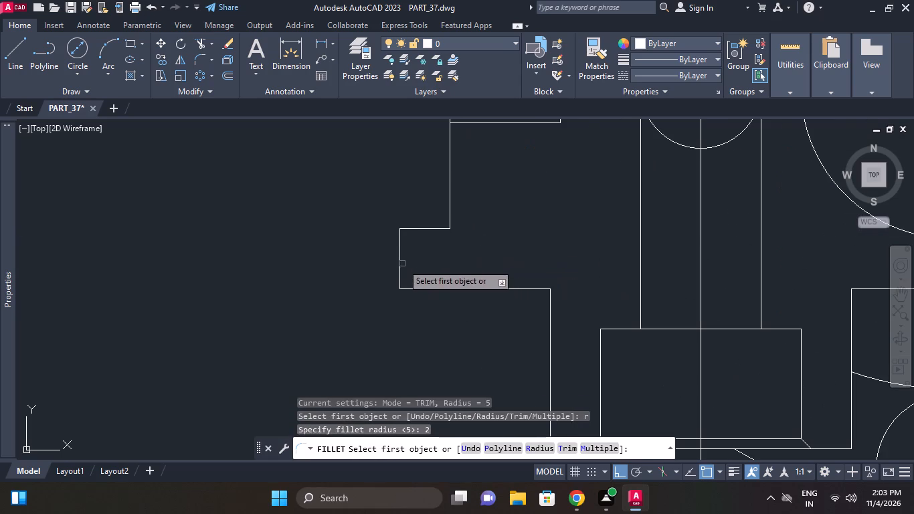
click(401, 262)
click(413, 289)
Fillet the upper outer corner of the body's recessed left face with the same radius of 2.
right_click(487, 247)
click(543, 222)
middle_drag(504, 171, 505, 336)
scroll(504, 201, down, 1)
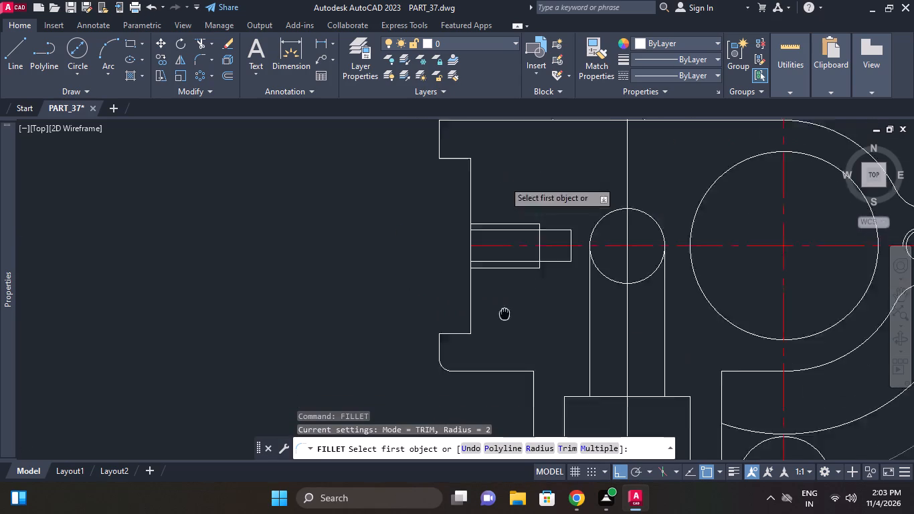
middle_drag(505, 336, 505, 339)
click(437, 167)
click(446, 159)
click(448, 153)
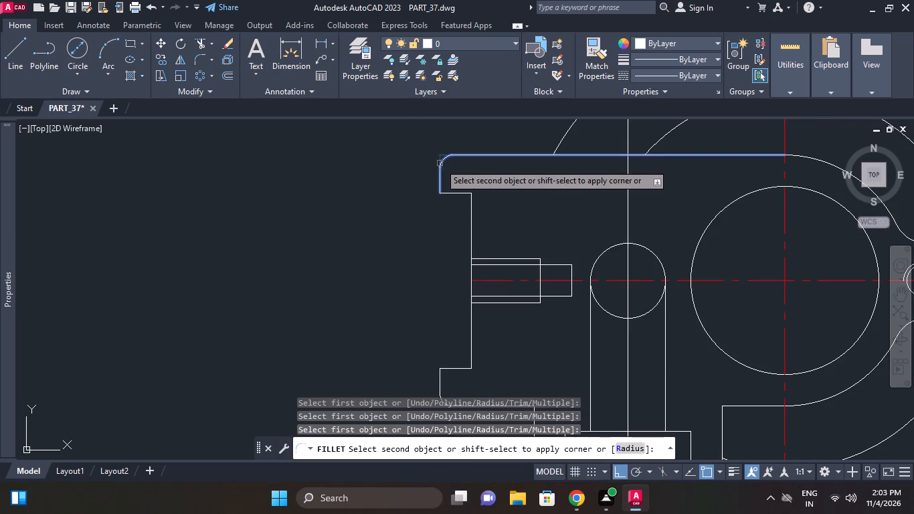
click(440, 164)
right_click(409, 150)
click(401, 158)
click(316, 158)
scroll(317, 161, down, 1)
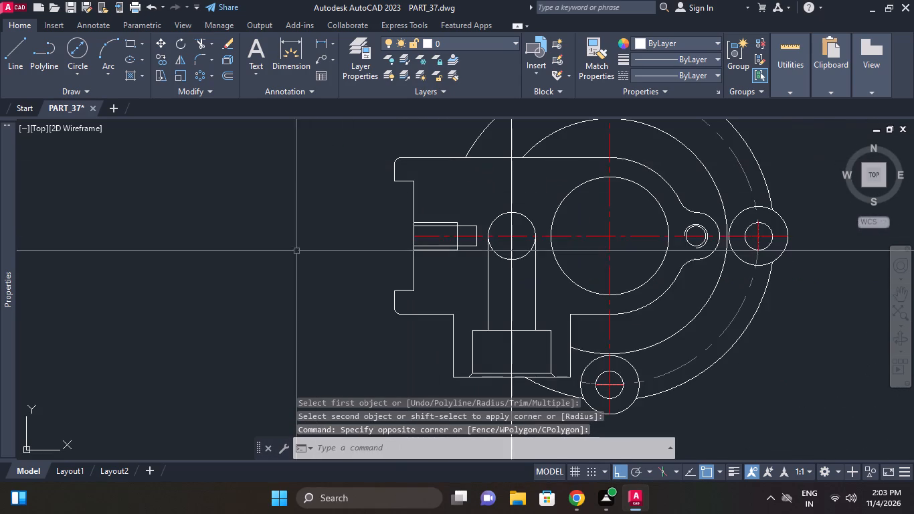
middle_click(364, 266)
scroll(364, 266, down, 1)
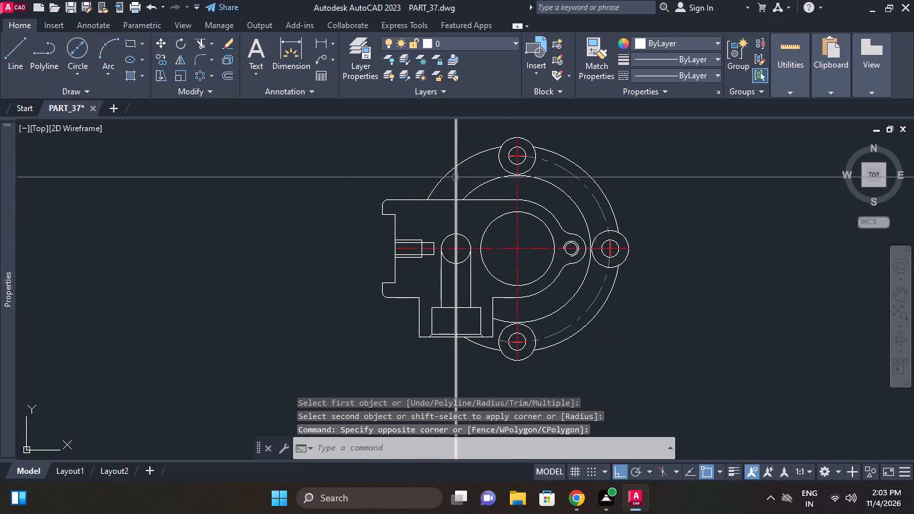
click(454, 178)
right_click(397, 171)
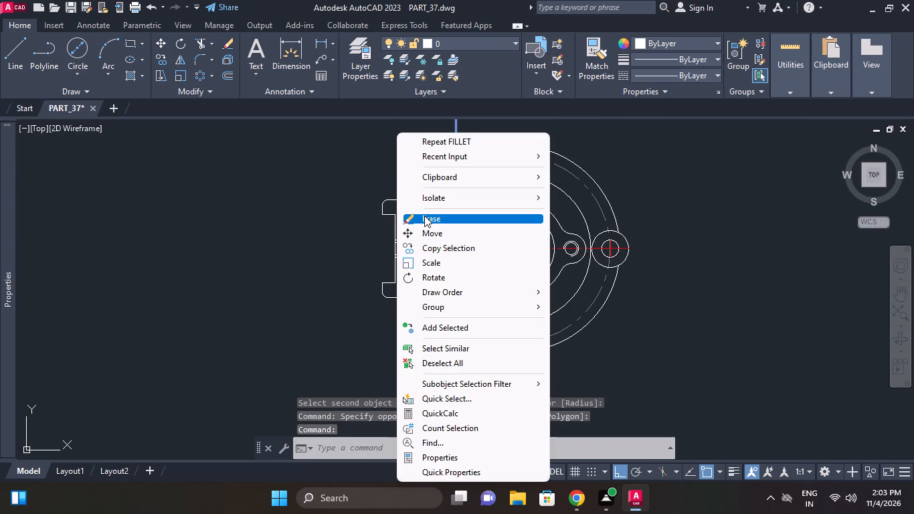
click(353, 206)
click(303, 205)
Draw a short horizontal limit line across the vertical construction line just above the small bore circle.
middle_drag(309, 199, 309, 178)
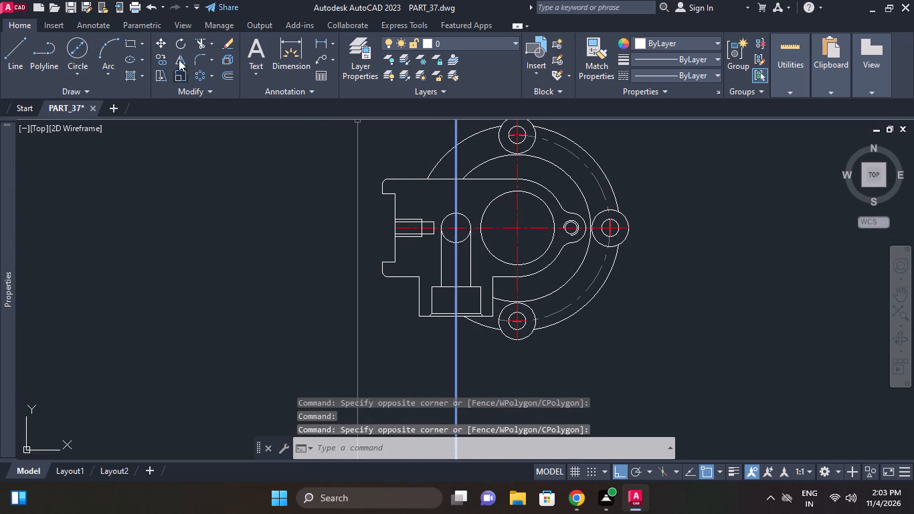
click(19, 44)
scroll(454, 207, up, 2)
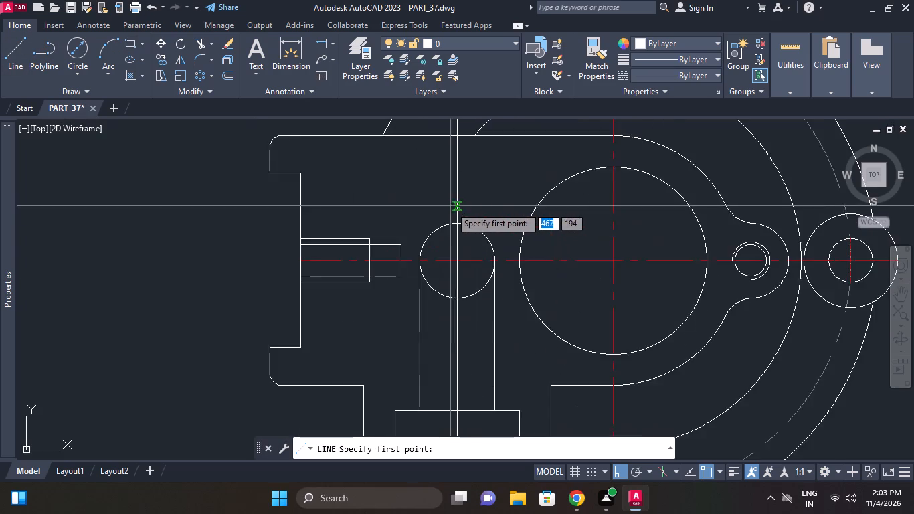
scroll(450, 206, up, 1)
click(449, 222)
click(479, 222)
right_click(478, 221)
click(499, 224)
Draw a second short horizontal limit line across the vertical construction line just below the body's bottom edge.
right_click(492, 201)
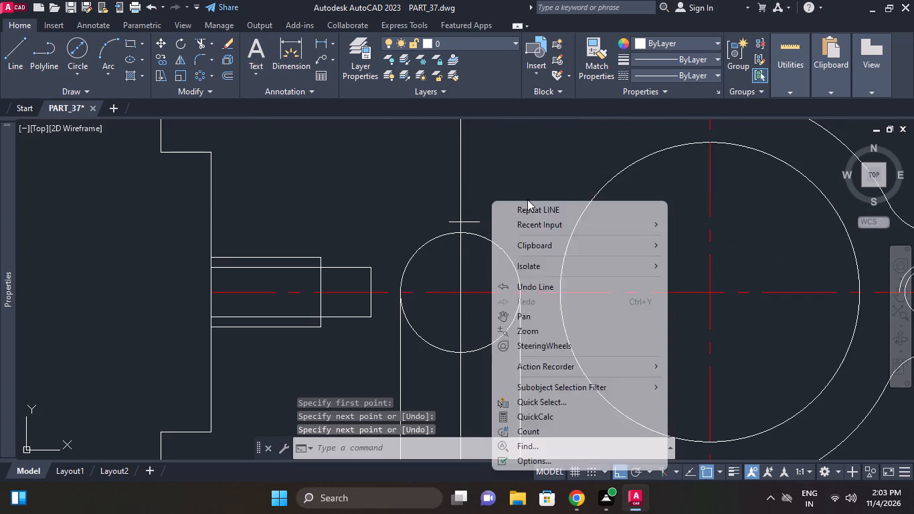
click(530, 204)
middle_drag(511, 213, 508, 136)
scroll(508, 136, down, 2)
middle_drag(471, 217, 478, 160)
scroll(481, 301, up, 2)
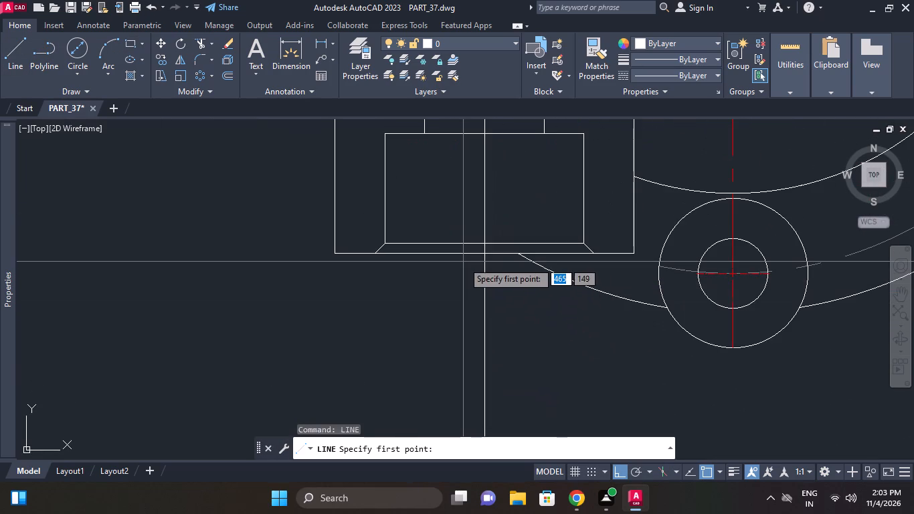
click(465, 266)
click(499, 267)
right_click(499, 267)
click(521, 281)
Trim the small bore's vertical construction line below the lower limit line and above the upper limit line.
right_click(383, 286)
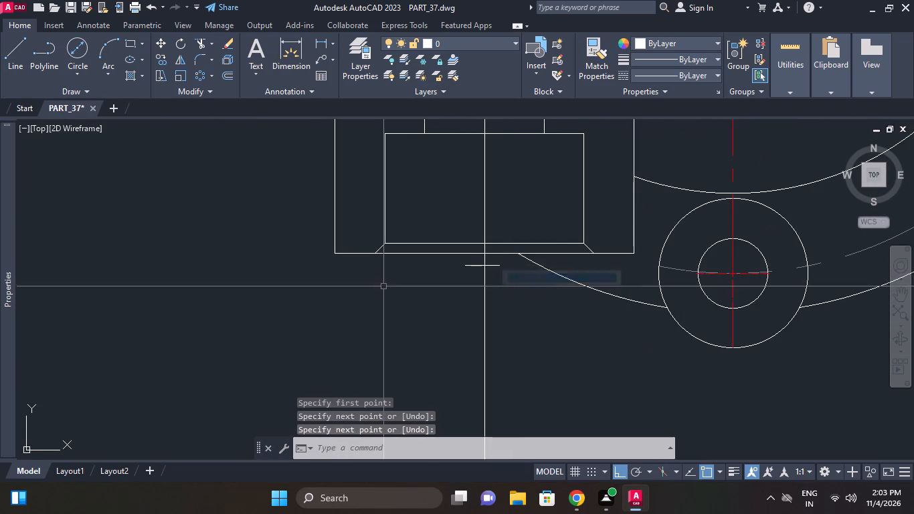
click(445, 37)
click(579, 97)
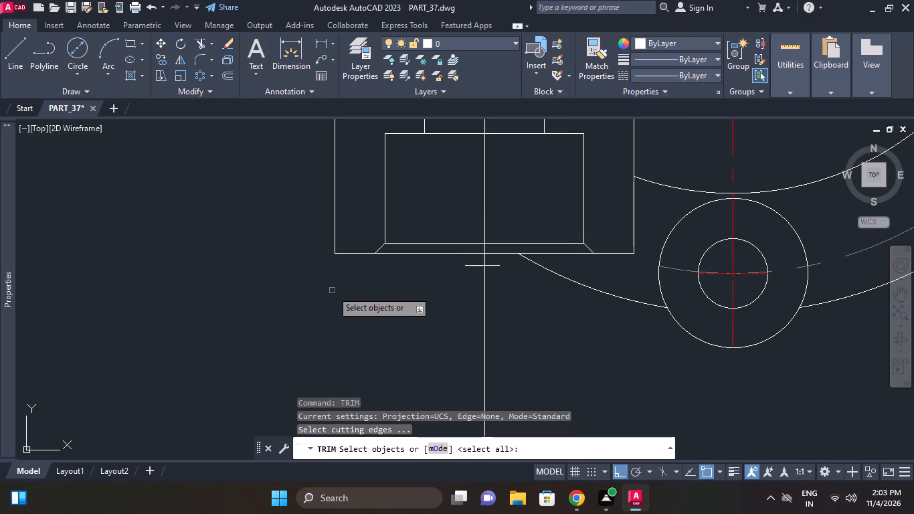
right_click(339, 292)
click(365, 303)
drag(442, 306, 451, 305)
click(520, 291)
scroll(482, 282, down, 2)
middle_drag(482, 283, 475, 351)
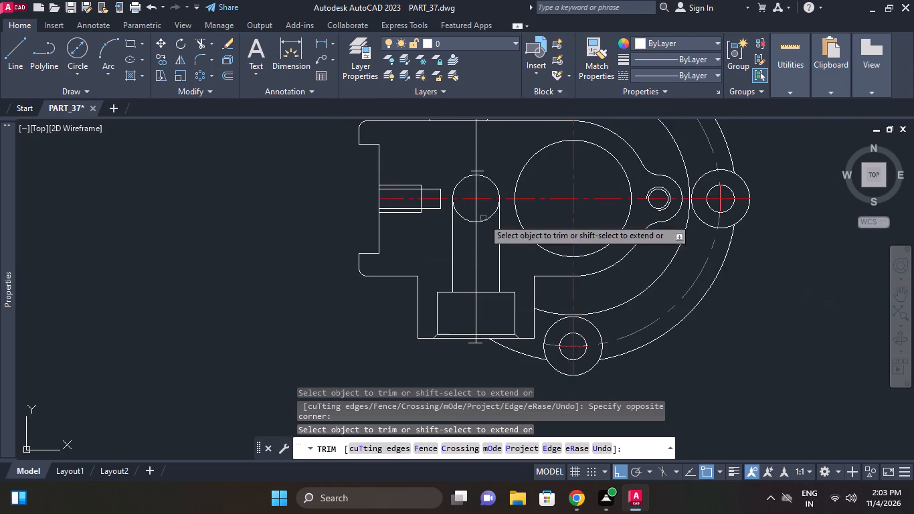
middle_drag(483, 218, 483, 351)
scroll(489, 303, up, 1)
middle_drag(488, 300, 500, 255)
click(480, 246)
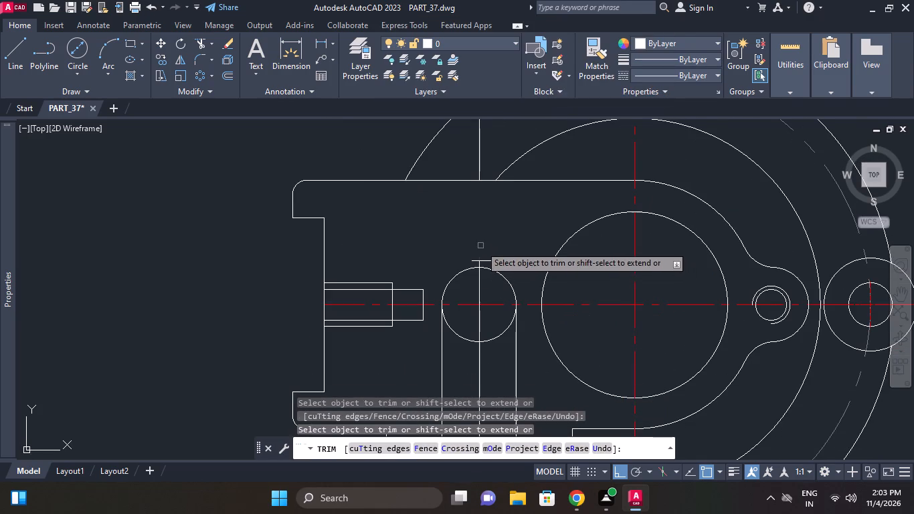
right_click(505, 231)
click(525, 236)
Erase the leftover vertical construction line above the body and both short horizontal limit lines.
middle_drag(470, 227, 470, 253)
click(480, 199)
scroll(481, 186, down, 2)
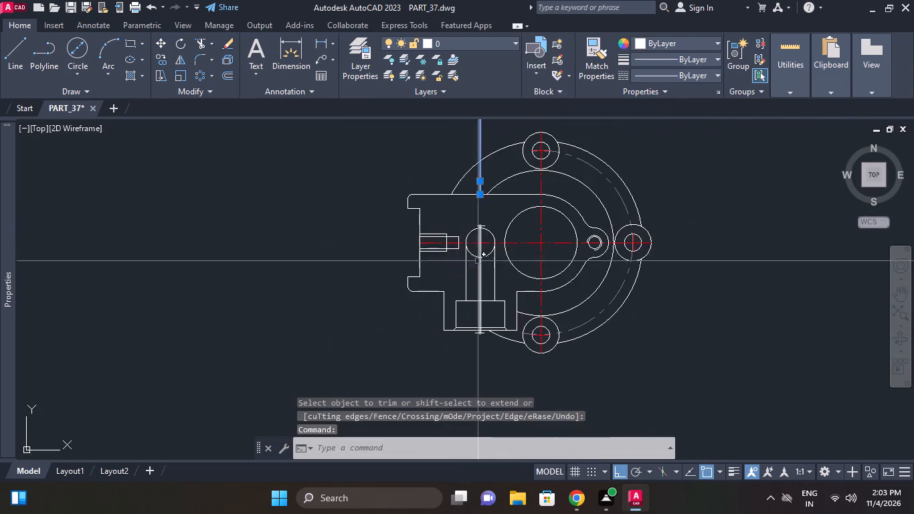
scroll(487, 224, up, 4)
click(467, 228)
scroll(466, 228, down, 4)
middle_drag(466, 228, 468, 173)
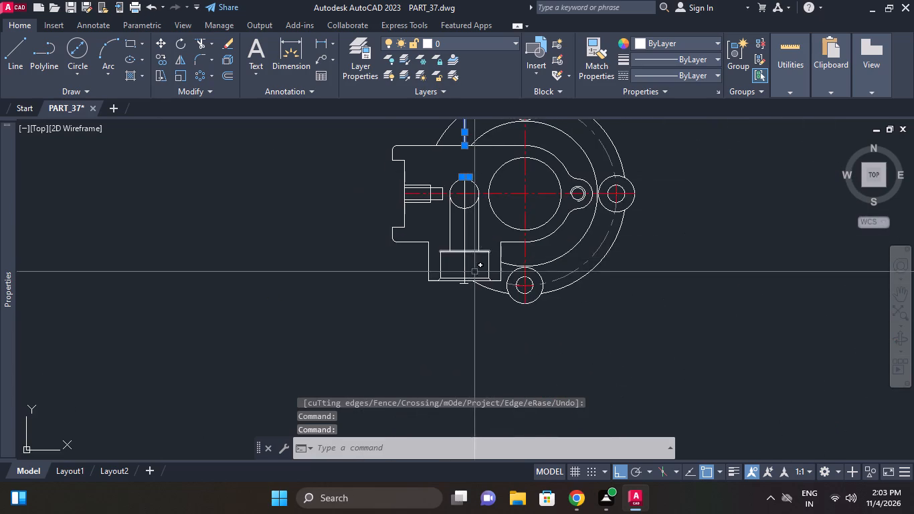
scroll(467, 282, up, 4)
click(456, 288)
right_click(455, 298)
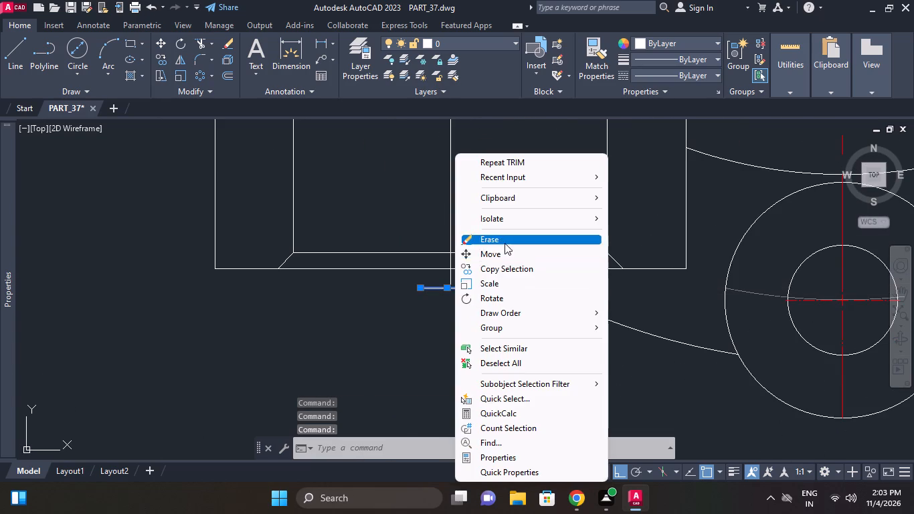
click(505, 243)
Match the small bore's vertical line to the properties of the main bore's red vertical centreline.
scroll(668, 302, down, 2)
click(683, 240)
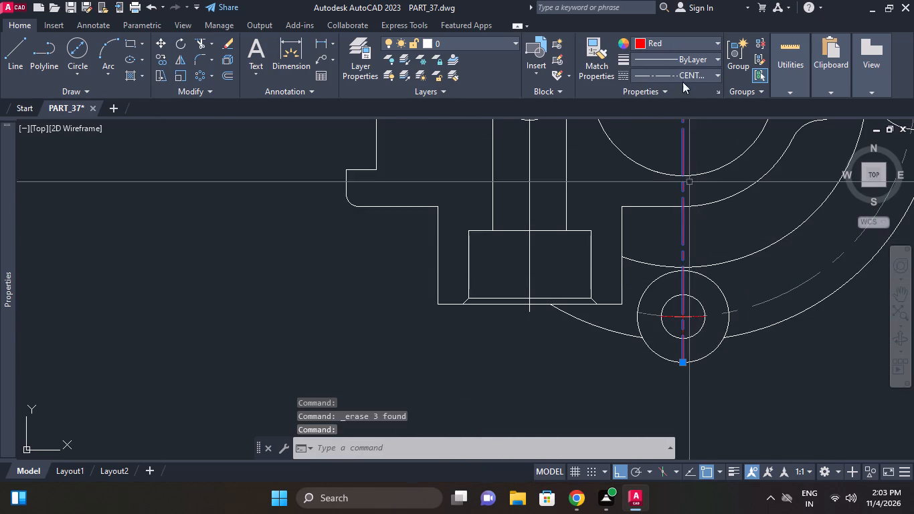
click(600, 56)
click(539, 161)
click(517, 169)
right_click(517, 169)
click(541, 181)
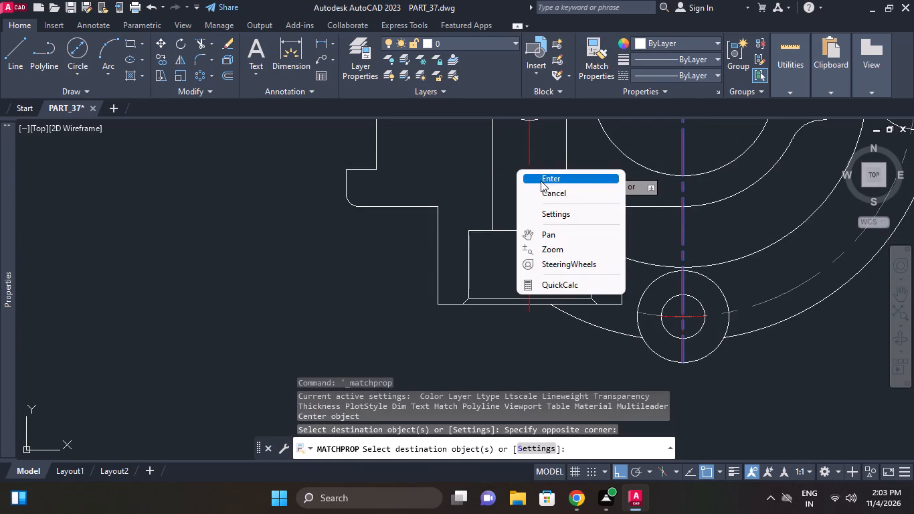
Hatch the cut body regions around the small bore and left of the main bore's centreline with ANSI31 at scale 18.
scroll(550, 174, down, 2)
middle_drag(550, 179, 543, 216)
middle_drag(501, 184, 493, 215)
scroll(535, 197, up, 2)
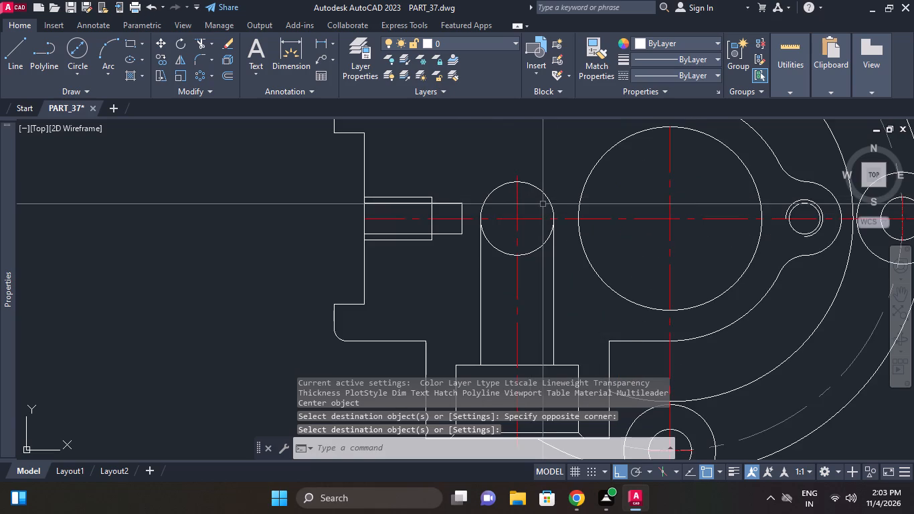
middle_click(543, 204)
scroll(543, 204, down, 2)
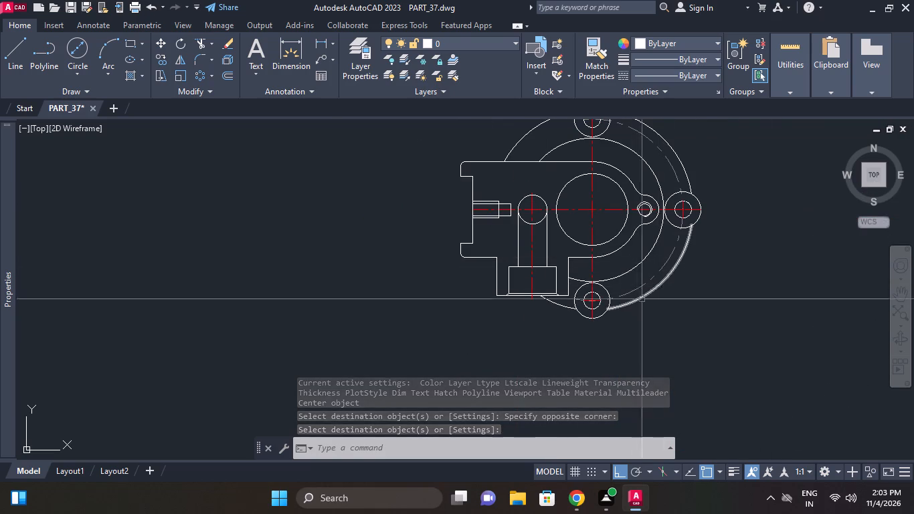
key(h)
key(space)
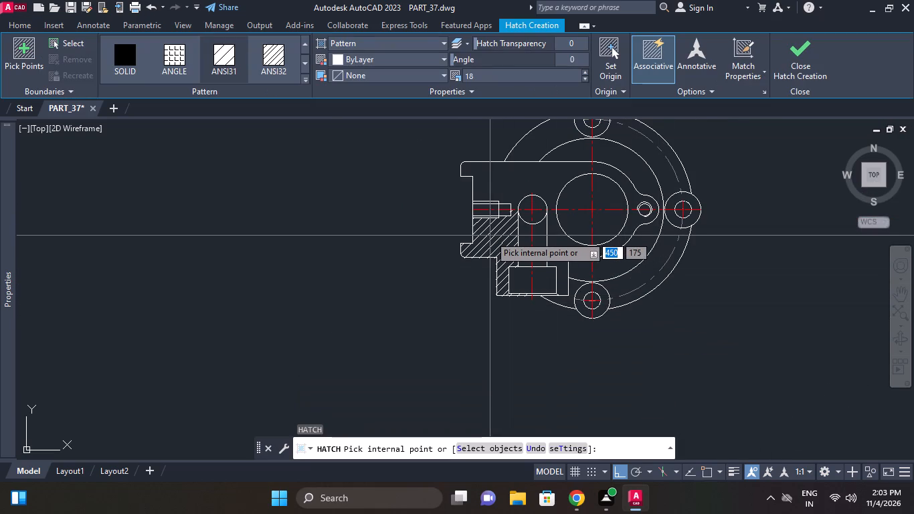
scroll(491, 236, up, 2)
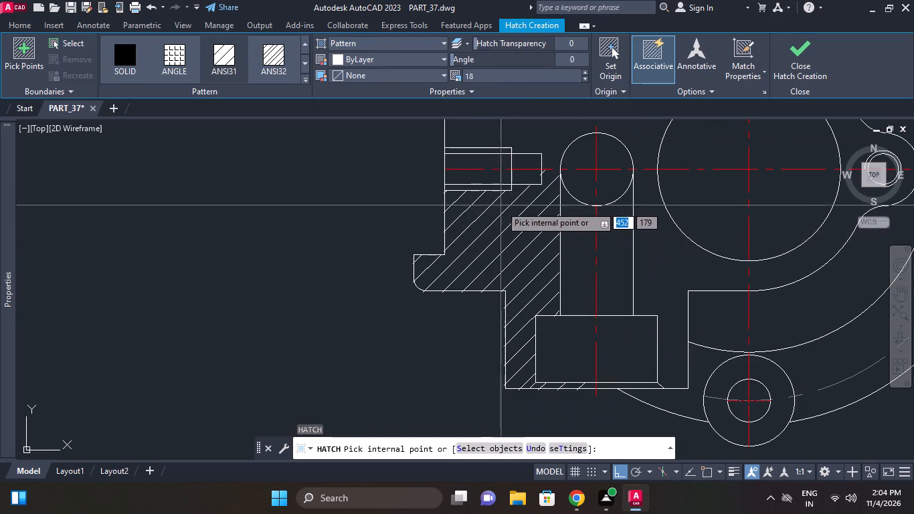
click(476, 236)
scroll(329, 301, down, 1)
middle_drag(329, 301, 324, 336)
click(458, 220)
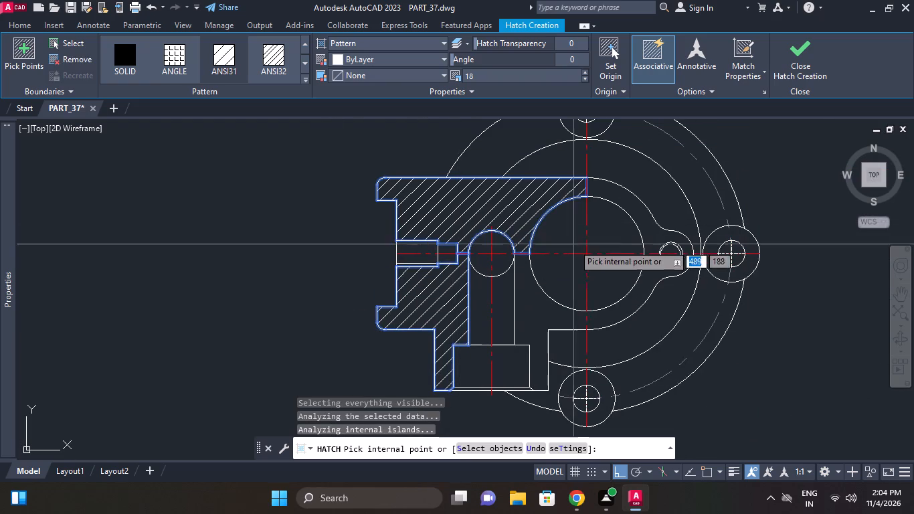
click(526, 290)
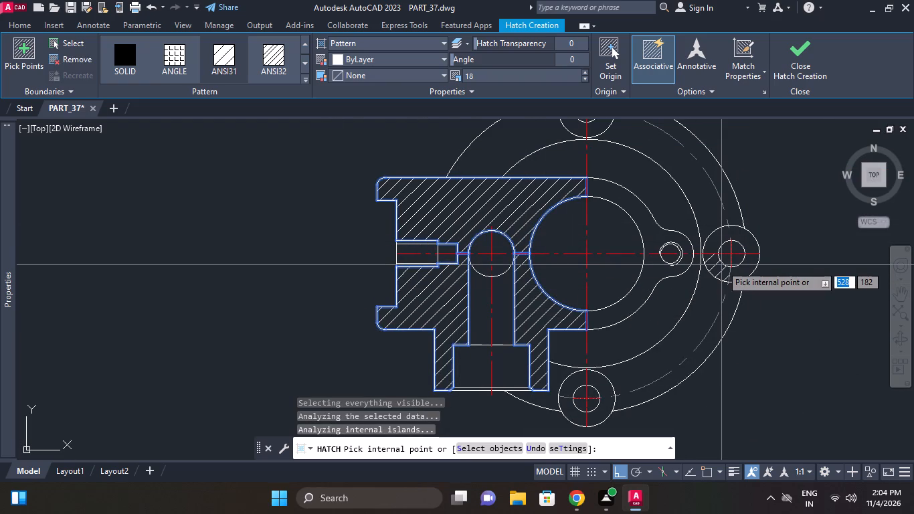
Add the upper and lower body regions right of the main bore's centreline, around the small threaded hole, to the hatch.
scroll(711, 262, up, 1)
click(608, 215)
click(617, 282)
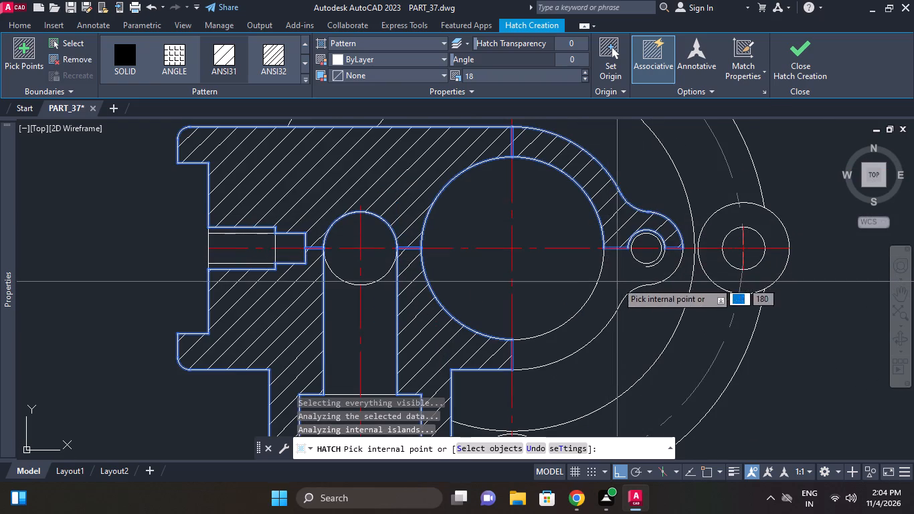
middle_drag(731, 287, 709, 293)
key(Escape)
Examine the hatched flange view together with the section view above it and the outside view beside it.
scroll(648, 276, down, 2)
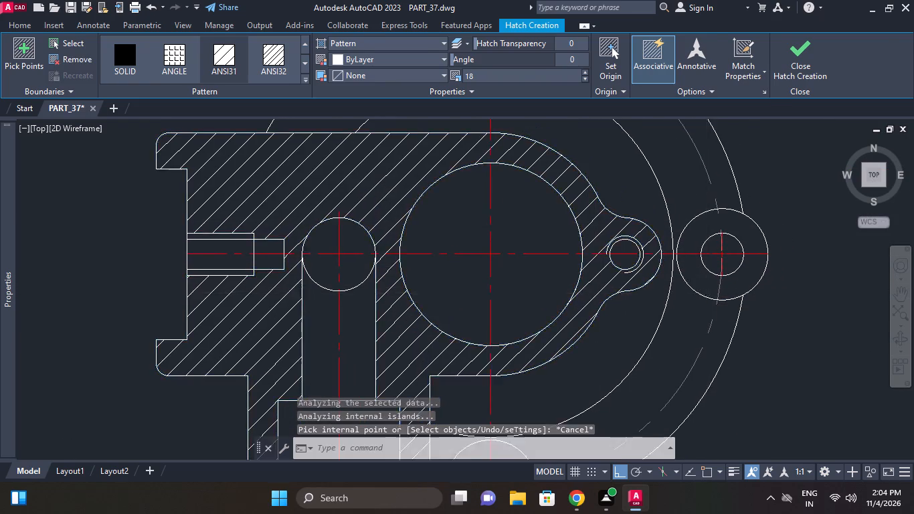
scroll(648, 275, down, 2)
middle_drag(674, 303, 661, 327)
middle_drag(674, 318, 644, 309)
middle_click(628, 325)
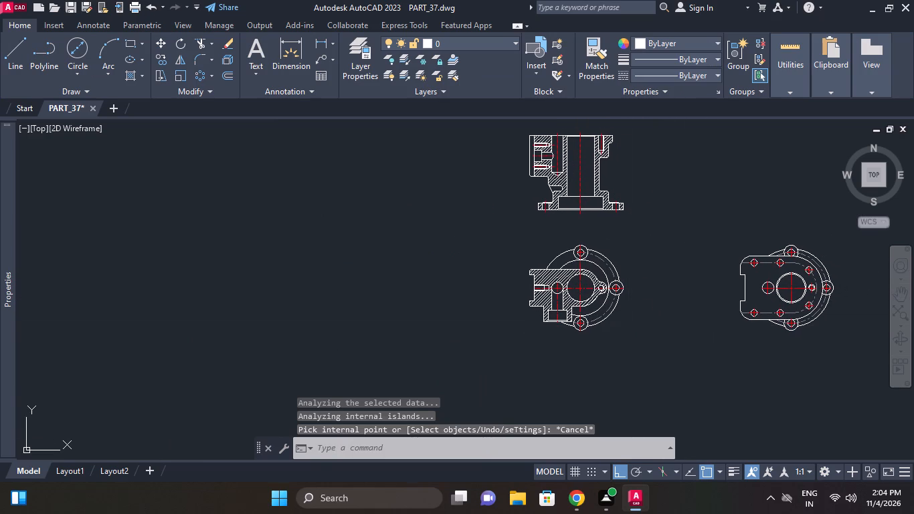
scroll(626, 325, up, 1)
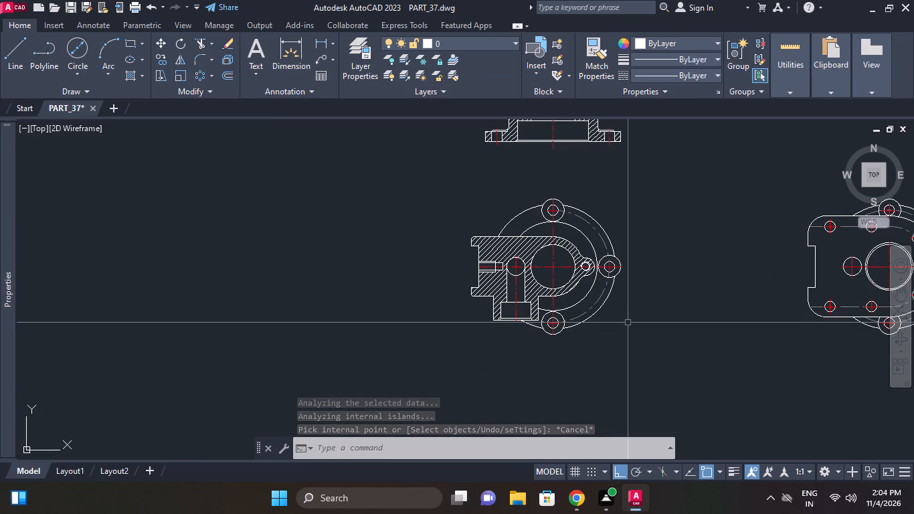
middle_drag(623, 326, 600, 360)
scroll(663, 304, down, 1)
middle_drag(654, 307, 606, 315)
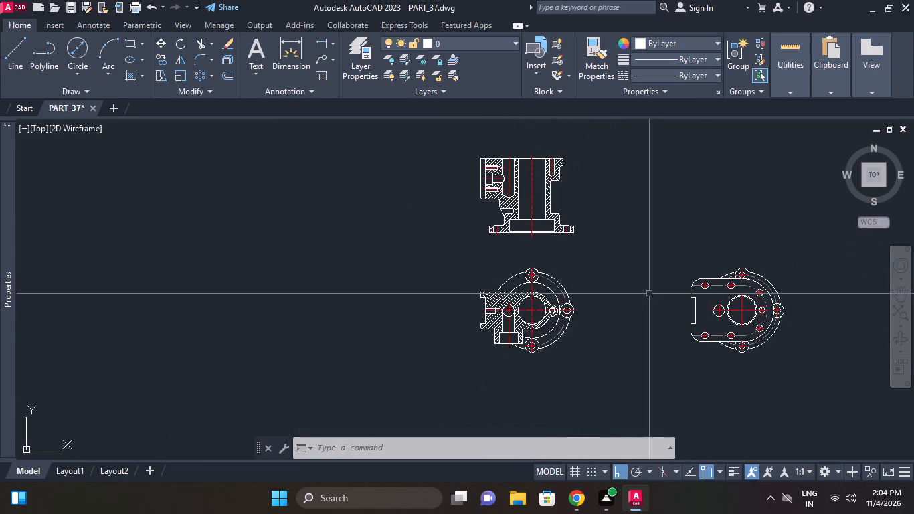
middle_drag(634, 287, 595, 281)
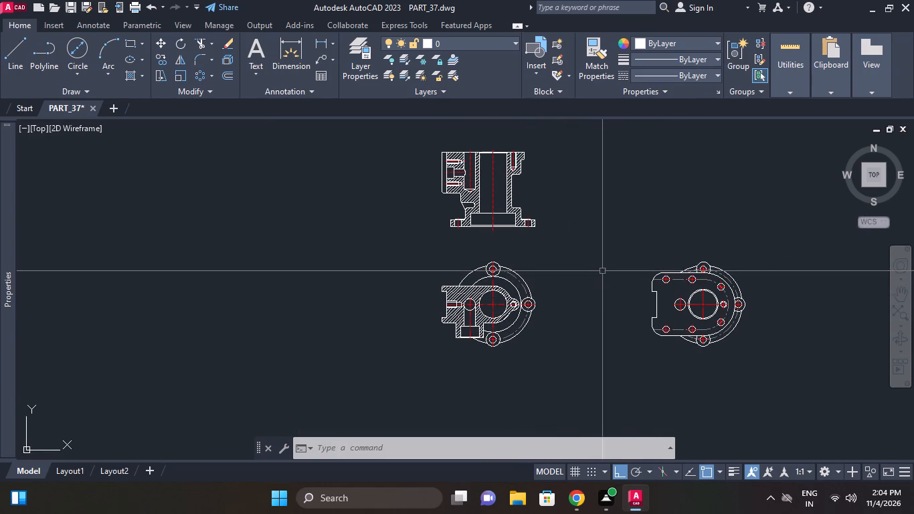
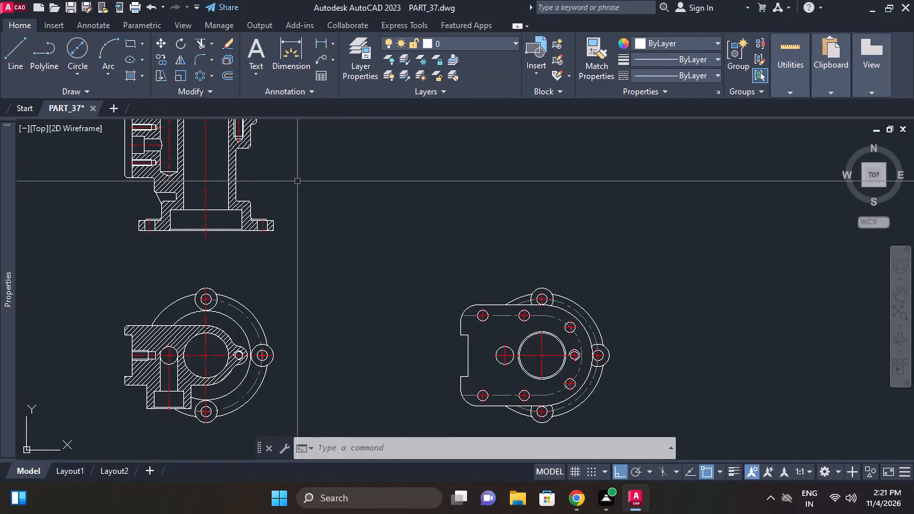
Draw a vertical construction line through the main bore's centre in the outside view.
middle_drag(262, 254, 288, 232)
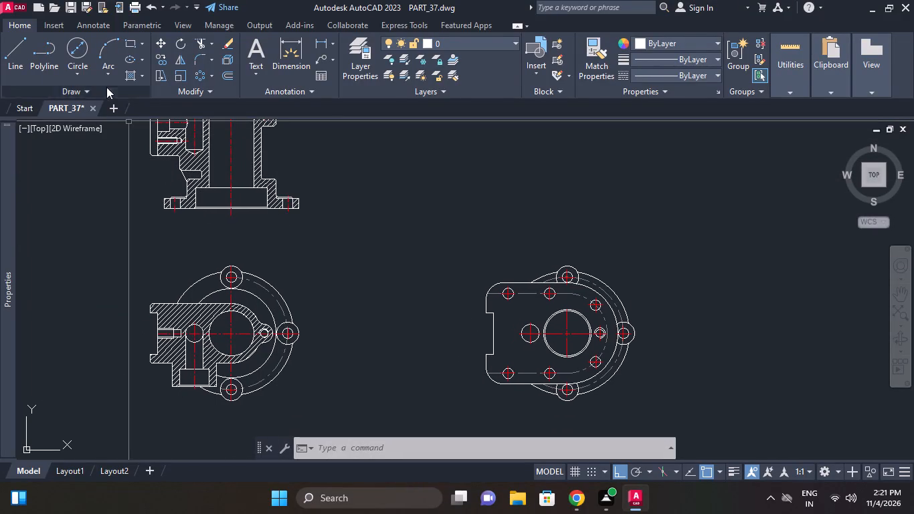
click(74, 95)
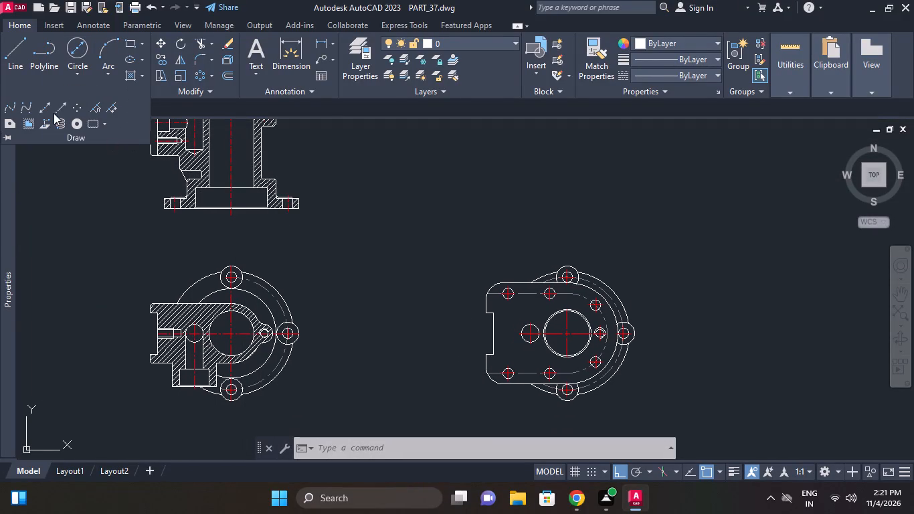
click(43, 108)
click(461, 450)
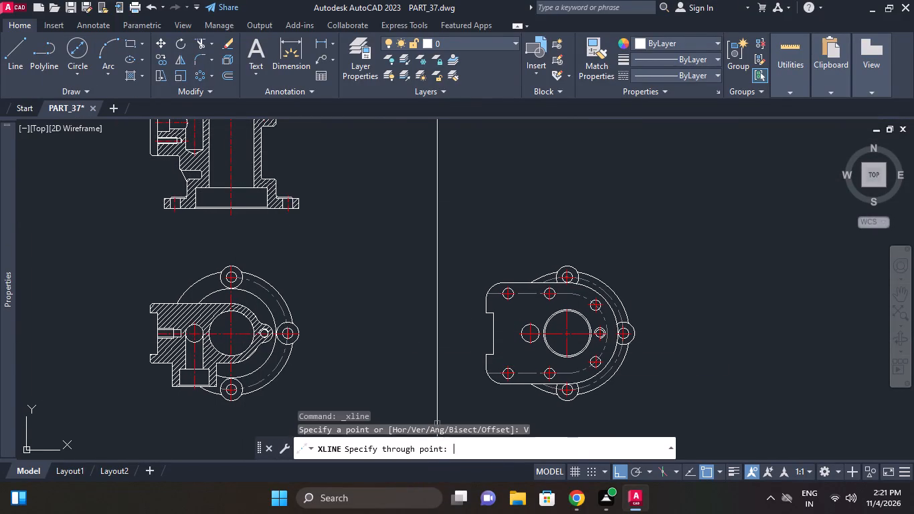
click(565, 329)
right_click(632, 277)
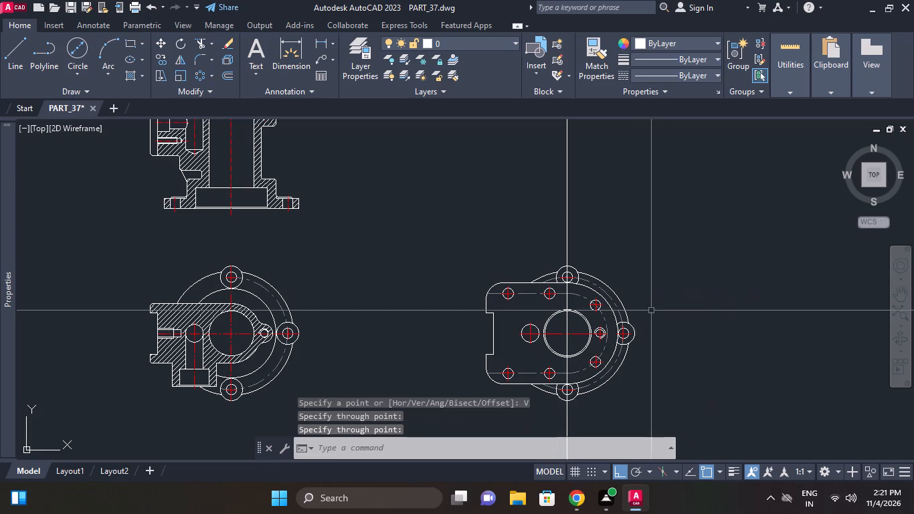
Move the outside view together with its vertical construction line horizontally closer to the hatched flange view.
drag(679, 423, 669, 420)
click(450, 209)
right_click(477, 233)
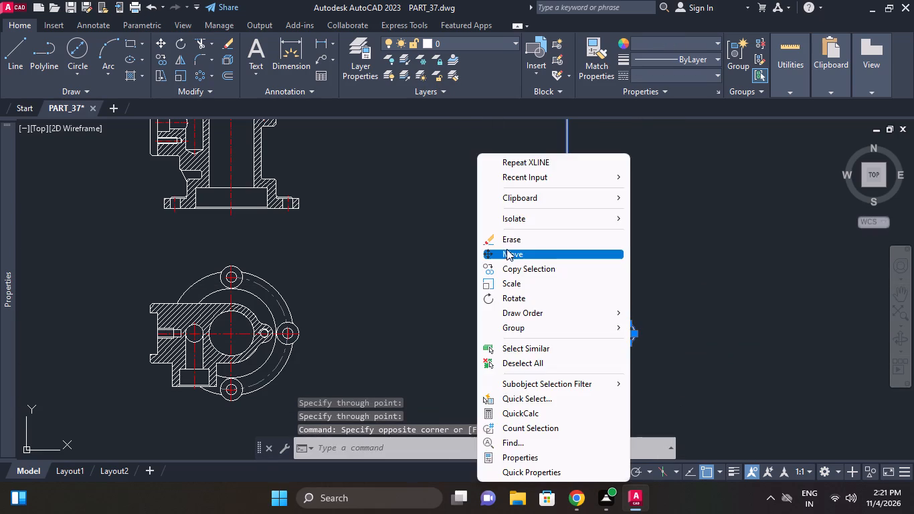
click(507, 250)
click(624, 268)
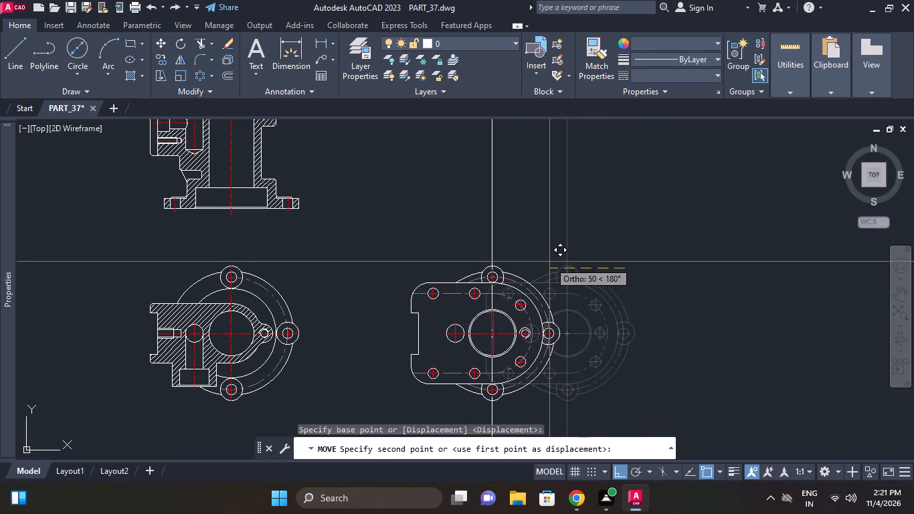
click(541, 259)
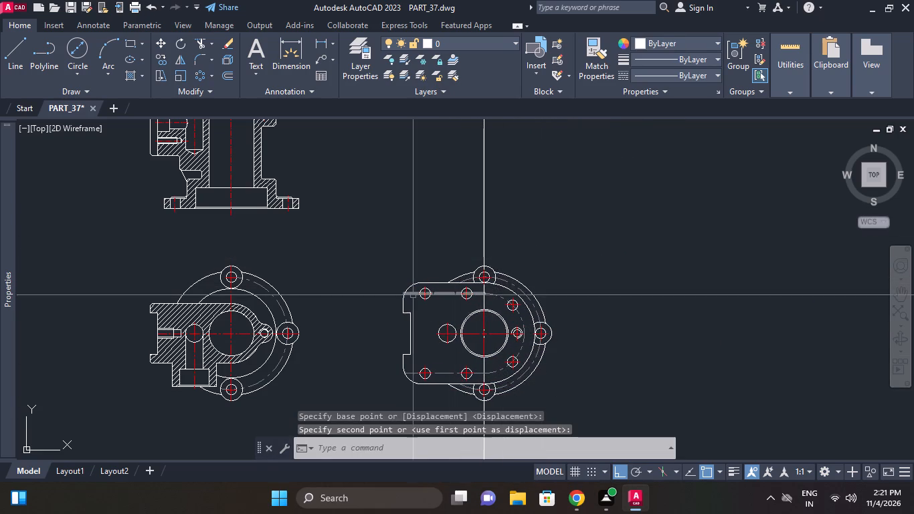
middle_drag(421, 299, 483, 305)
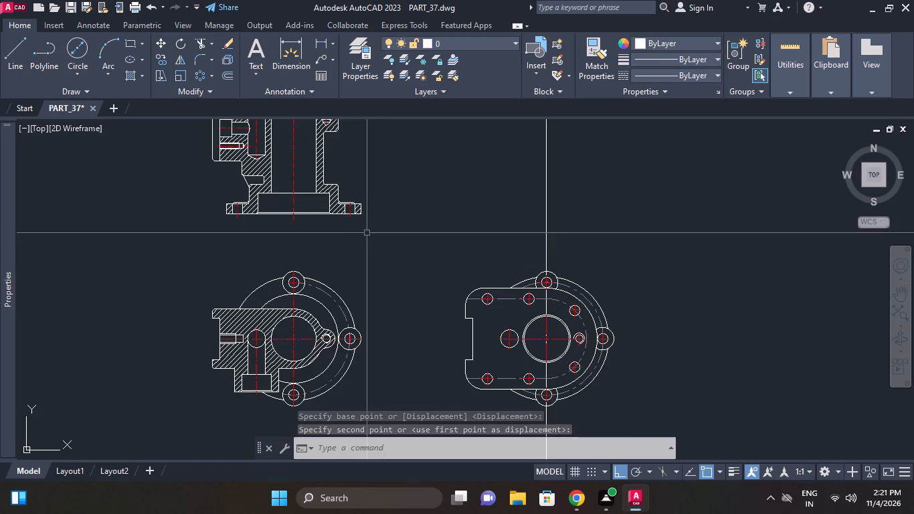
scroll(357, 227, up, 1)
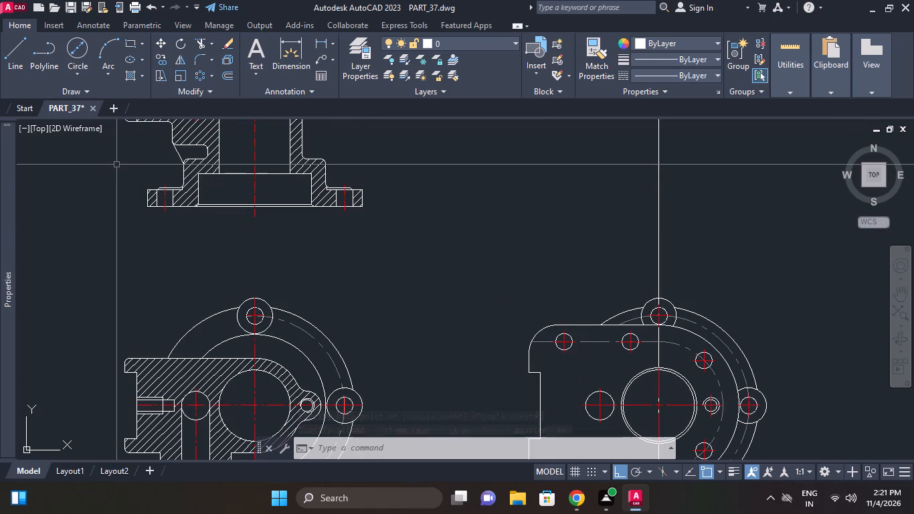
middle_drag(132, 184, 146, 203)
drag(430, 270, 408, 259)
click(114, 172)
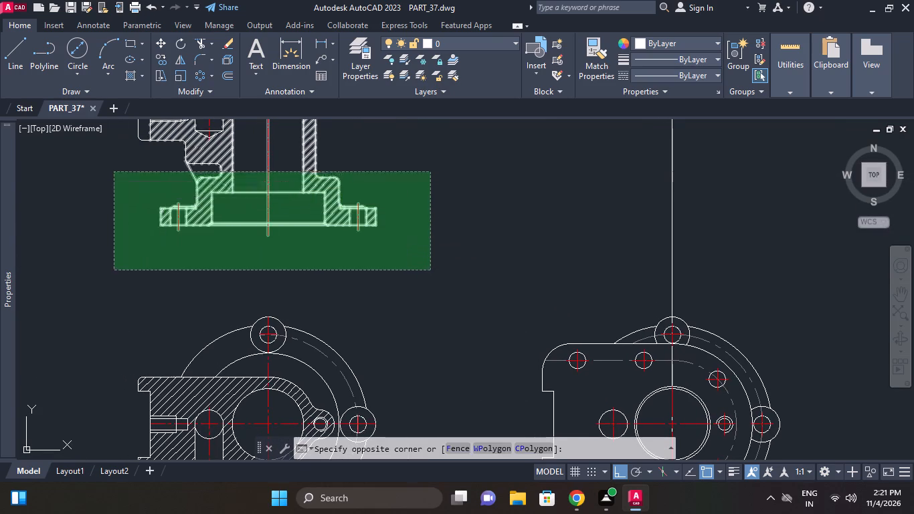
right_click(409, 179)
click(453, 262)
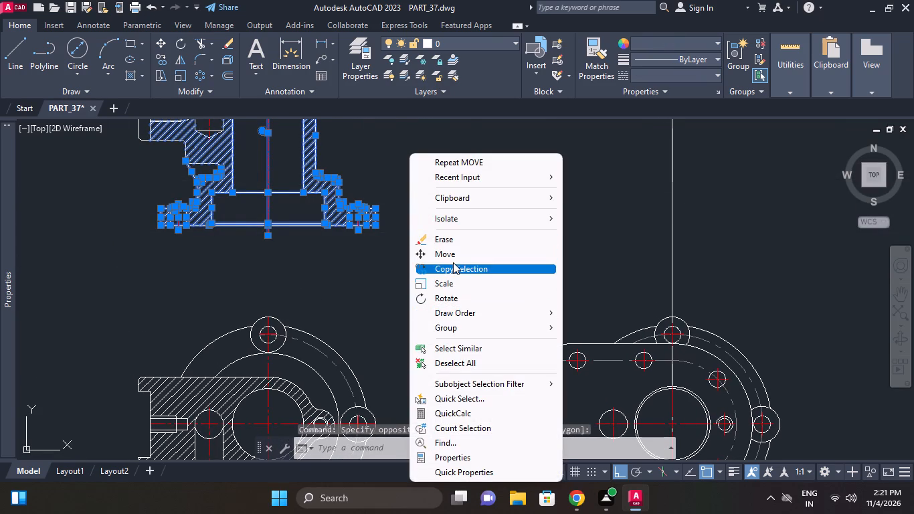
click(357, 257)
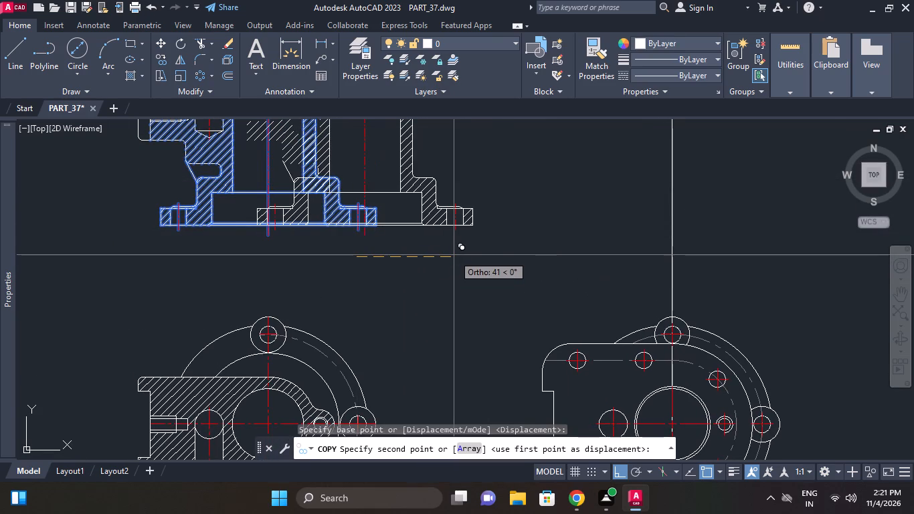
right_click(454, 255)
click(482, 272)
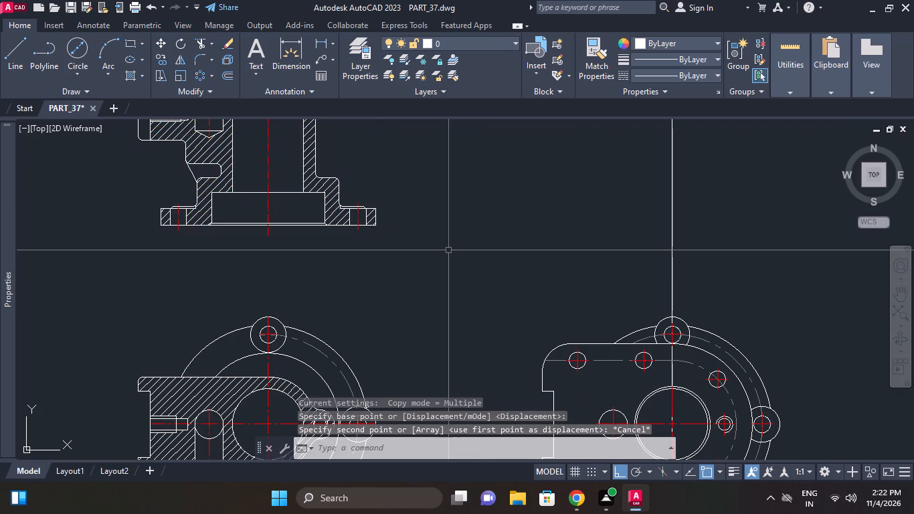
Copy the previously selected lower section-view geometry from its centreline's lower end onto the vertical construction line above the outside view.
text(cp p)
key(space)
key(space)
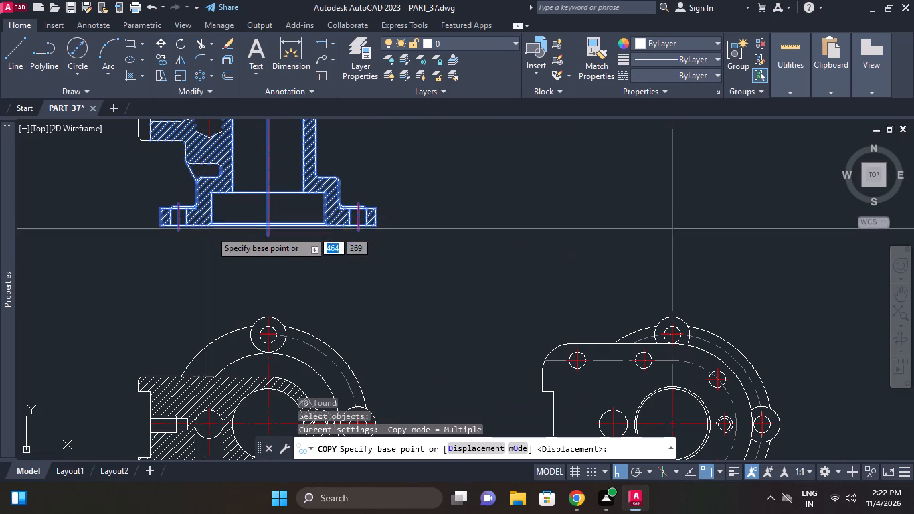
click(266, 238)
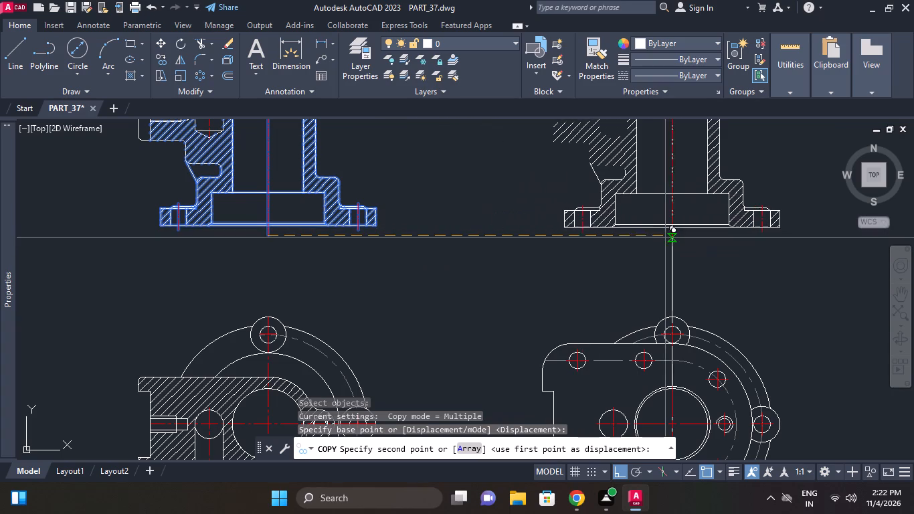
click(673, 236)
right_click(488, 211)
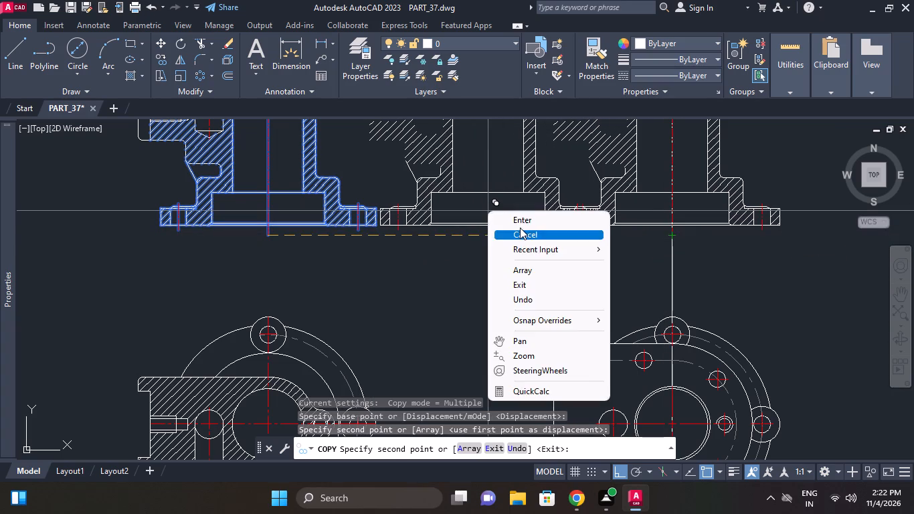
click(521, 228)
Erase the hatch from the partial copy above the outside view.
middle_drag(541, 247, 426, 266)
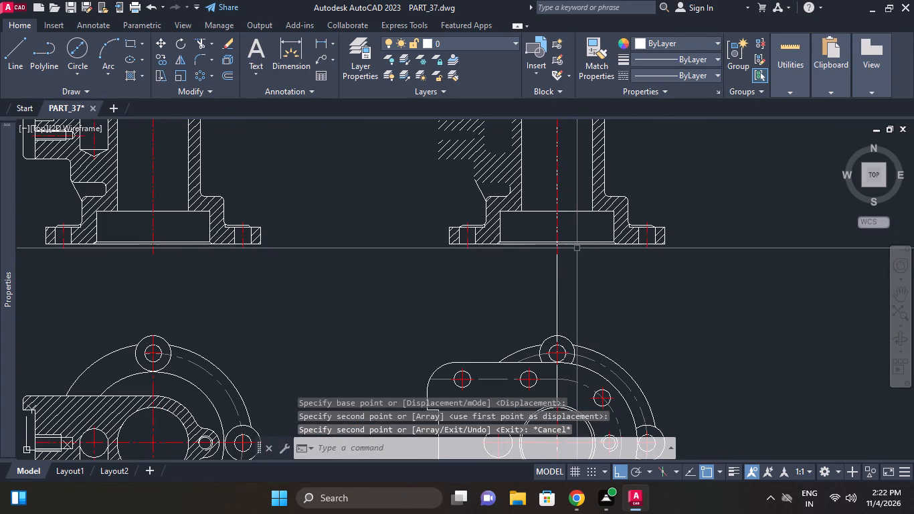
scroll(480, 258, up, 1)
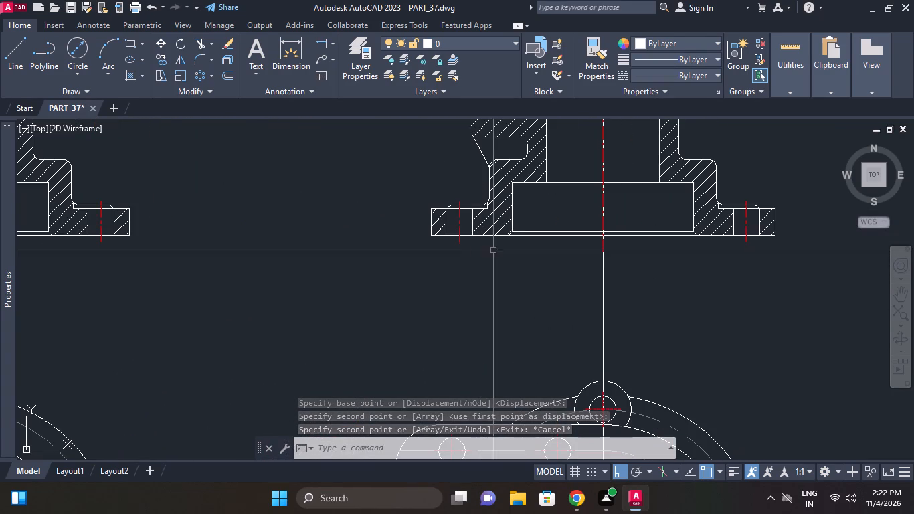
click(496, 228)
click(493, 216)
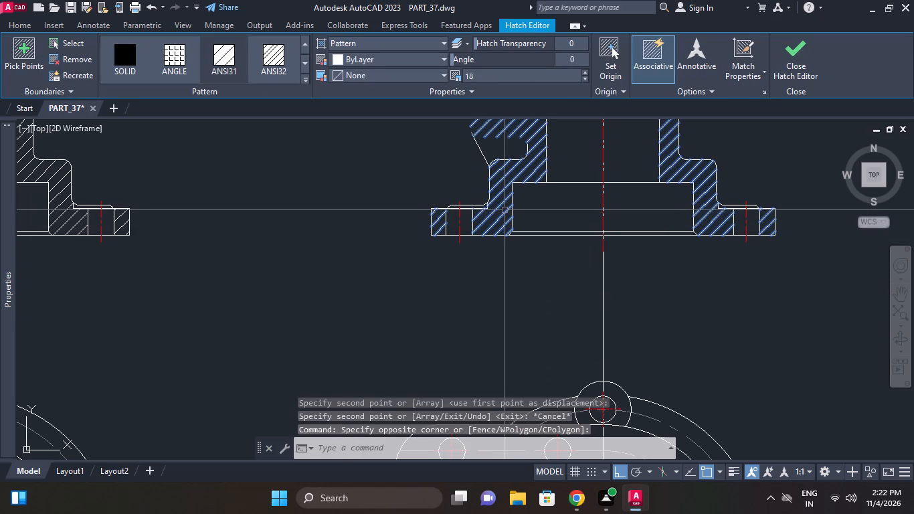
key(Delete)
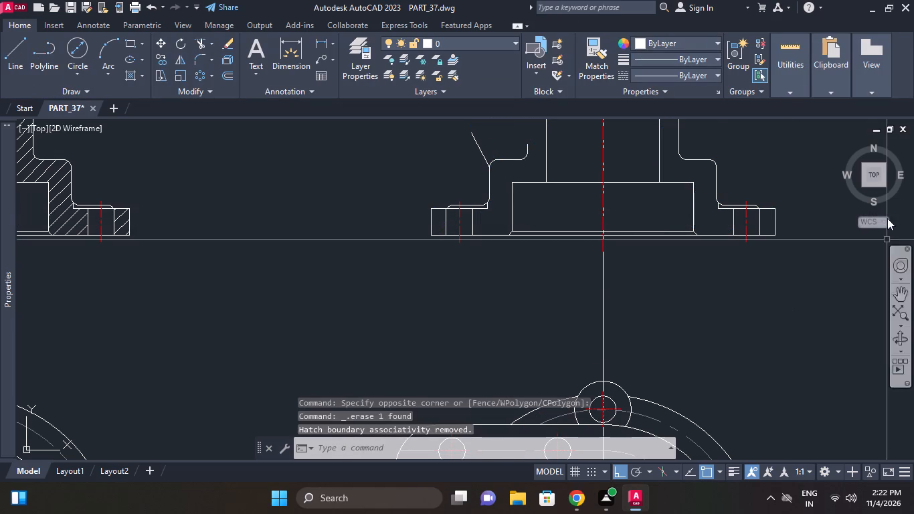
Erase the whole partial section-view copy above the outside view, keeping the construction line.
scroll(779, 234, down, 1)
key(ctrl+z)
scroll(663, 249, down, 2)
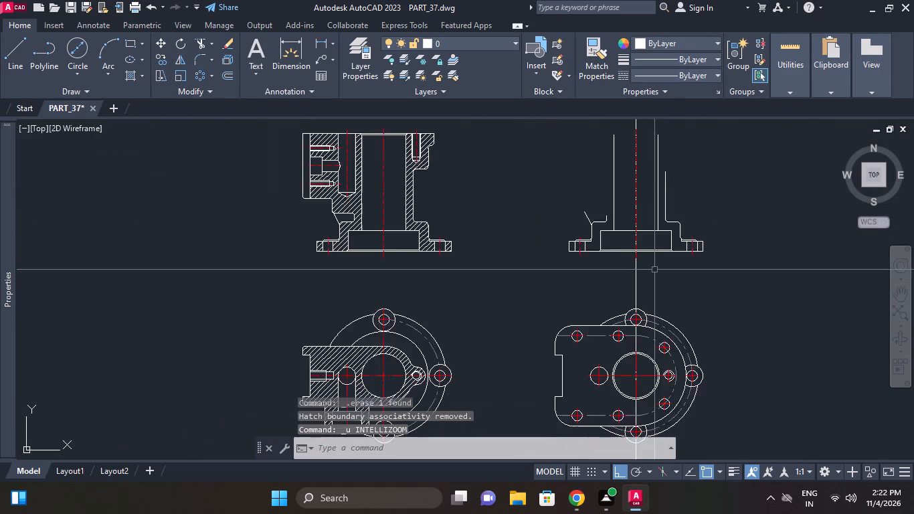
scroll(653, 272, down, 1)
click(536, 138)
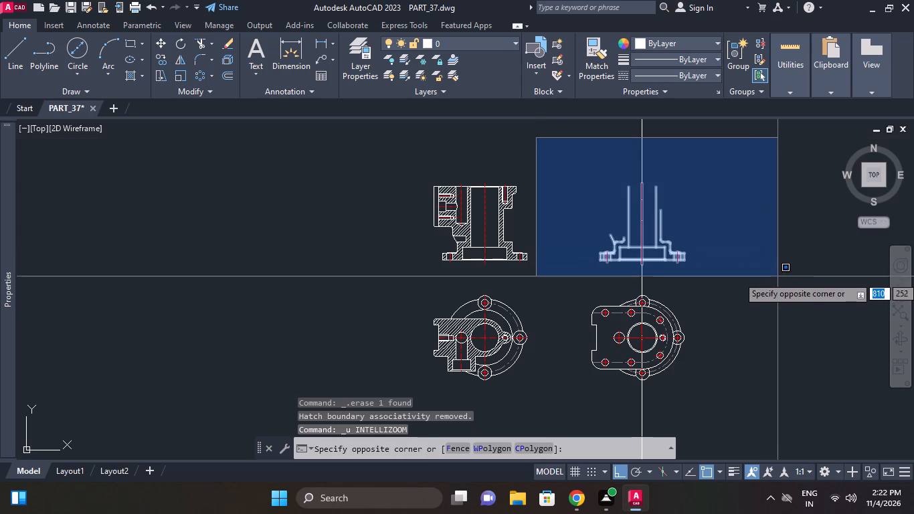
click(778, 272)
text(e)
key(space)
Copy the complete section view from its main centreline's lower end onto the vertical construction line above the outside view.
click(390, 171)
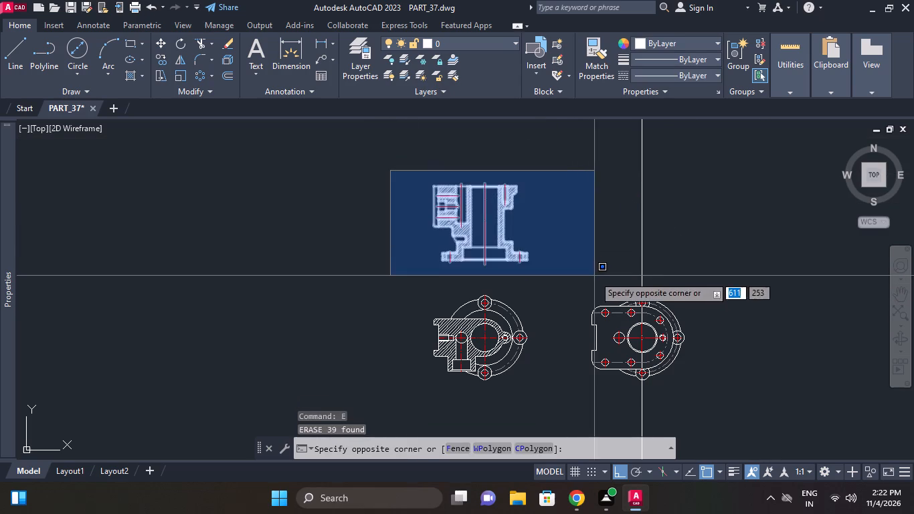
click(594, 276)
right_drag(565, 205, 563, 211)
click(606, 262)
scroll(470, 261, up, 1)
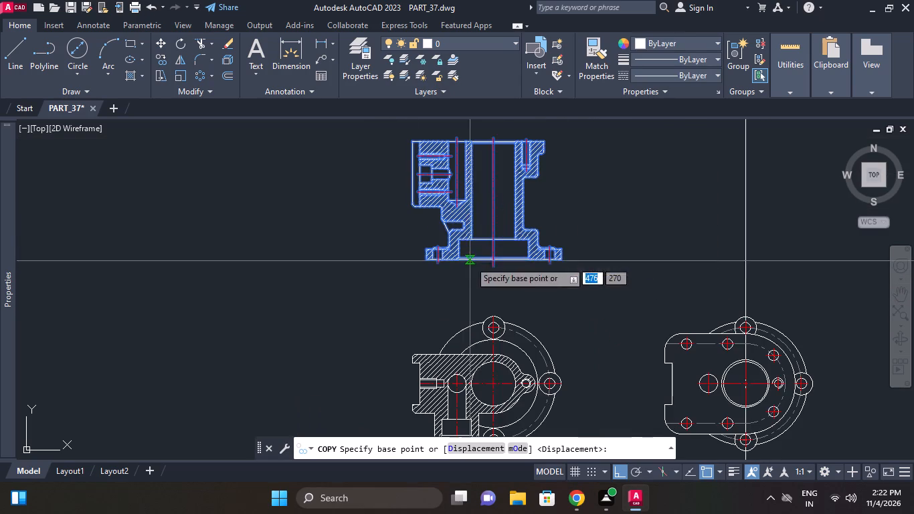
click(492, 269)
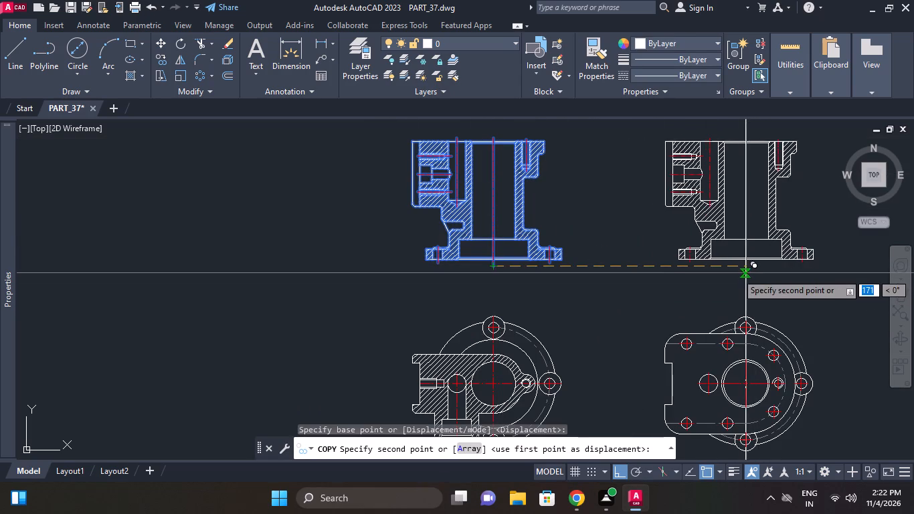
click(746, 270)
right_click(788, 219)
click(812, 237)
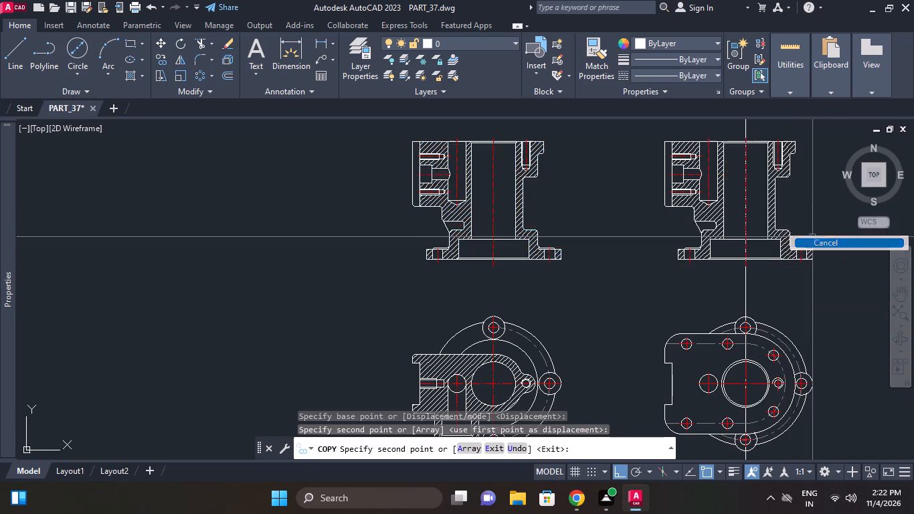
Erase the section hatch from the copied view above the outside view.
scroll(730, 201, up, 1)
click(719, 213)
right_click(737, 206)
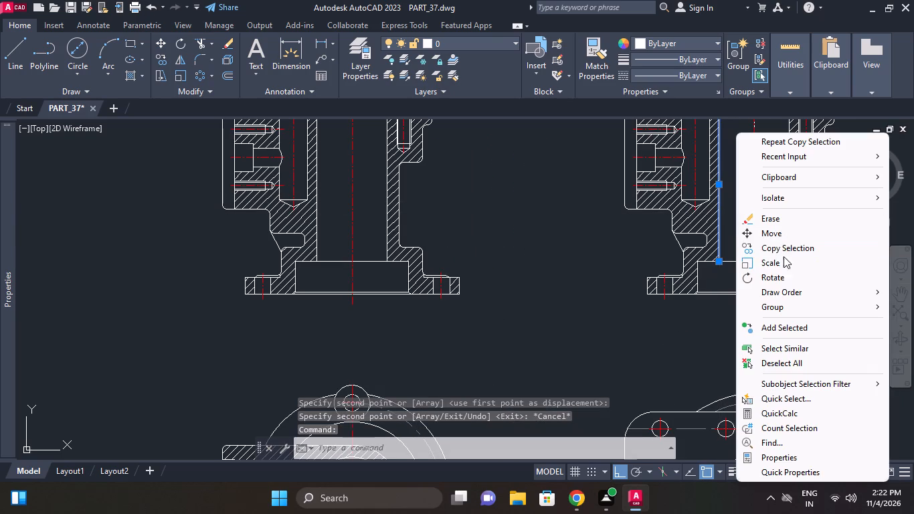
click(808, 356)
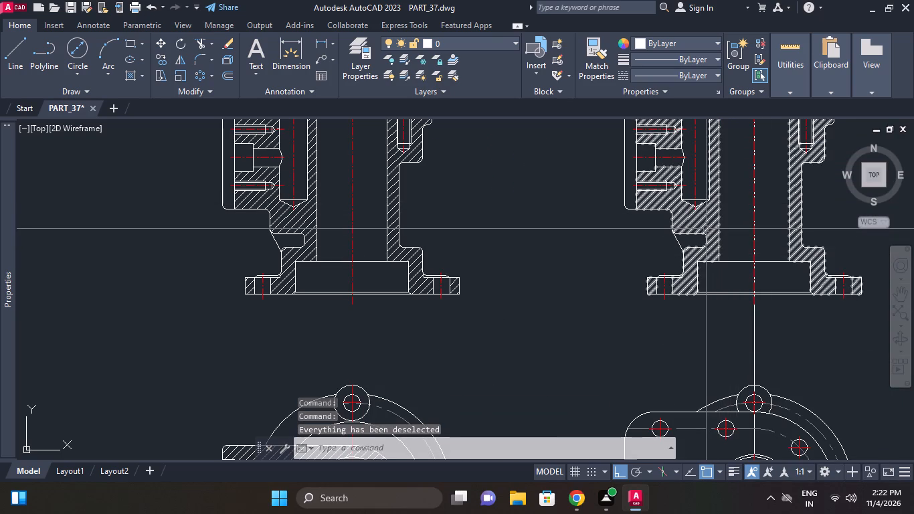
click(699, 228)
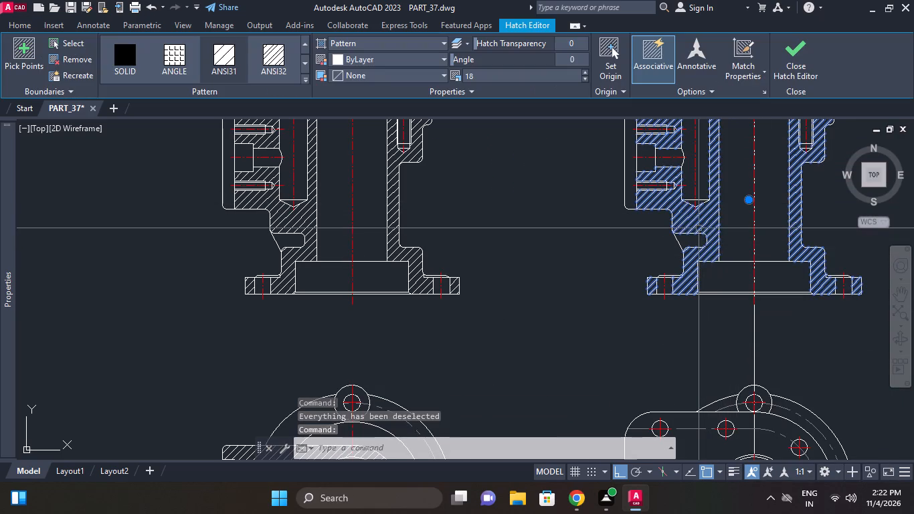
right_click(479, 190)
click(527, 211)
Erase the slanted line beside the side slot, above the base flange in the copied view.
scroll(569, 238, down, 1)
middle_drag(557, 252, 544, 258)
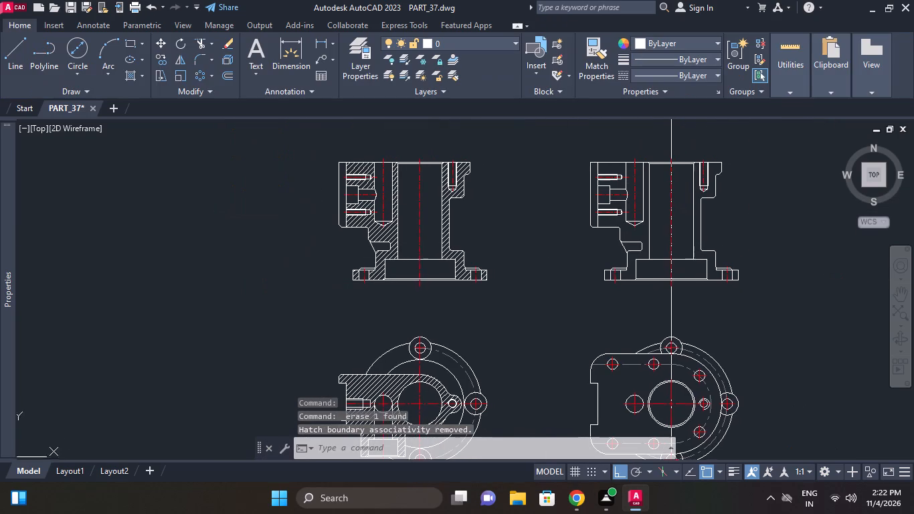
middle_drag(674, 236, 585, 247)
middle_click(610, 236)
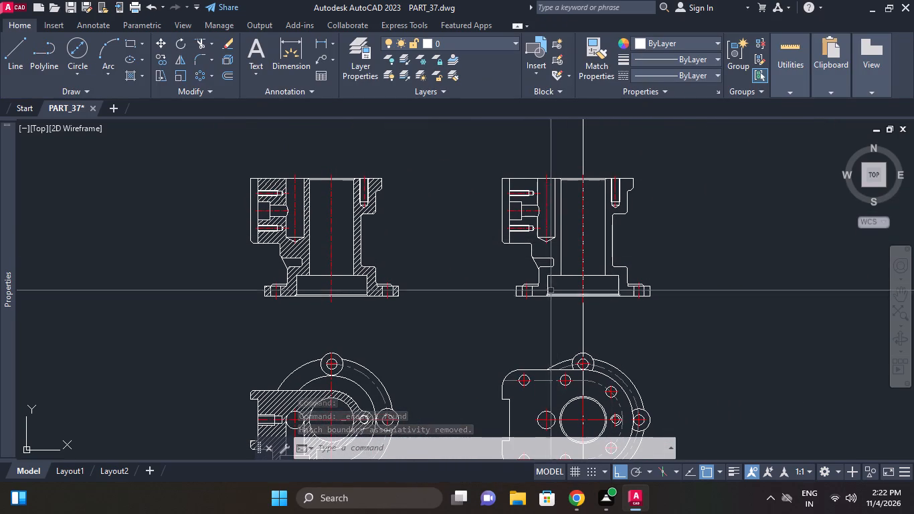
scroll(548, 286, up, 2)
click(521, 230)
right_click(409, 235)
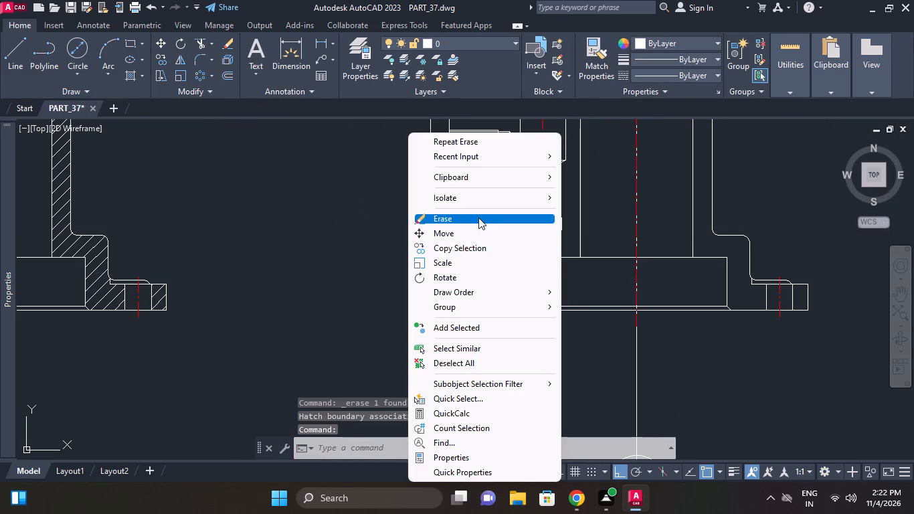
click(478, 218)
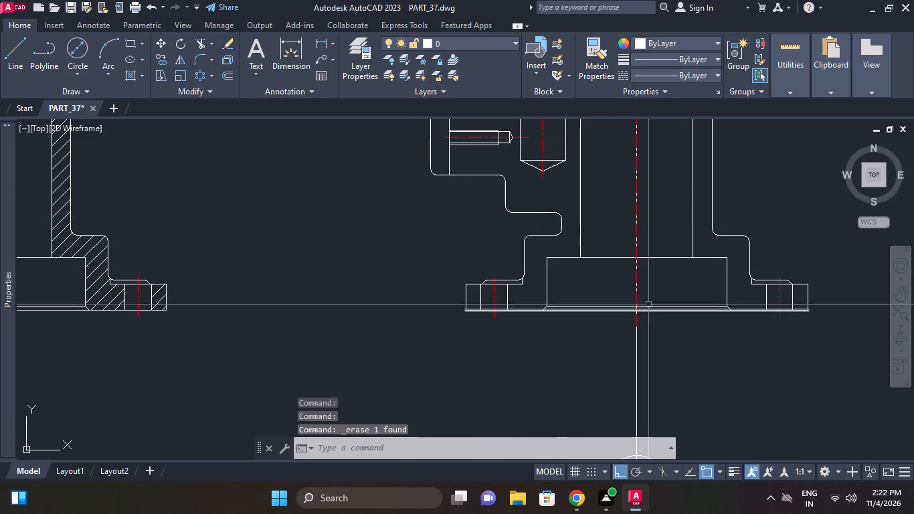
Erase the counterbore outline and its bottom chamfer lines at the base of the copied view.
click(538, 253)
click(747, 340)
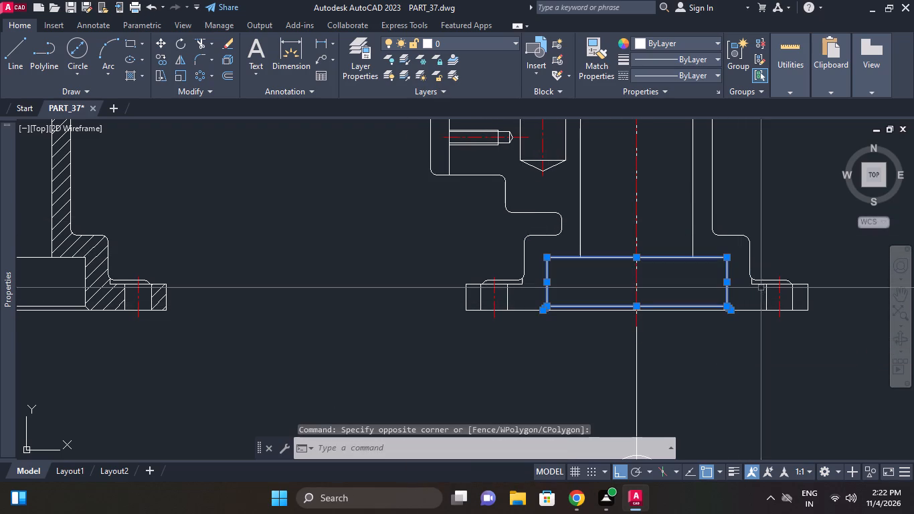
right_click(787, 216)
click(802, 242)
scroll(479, 282, up, 1)
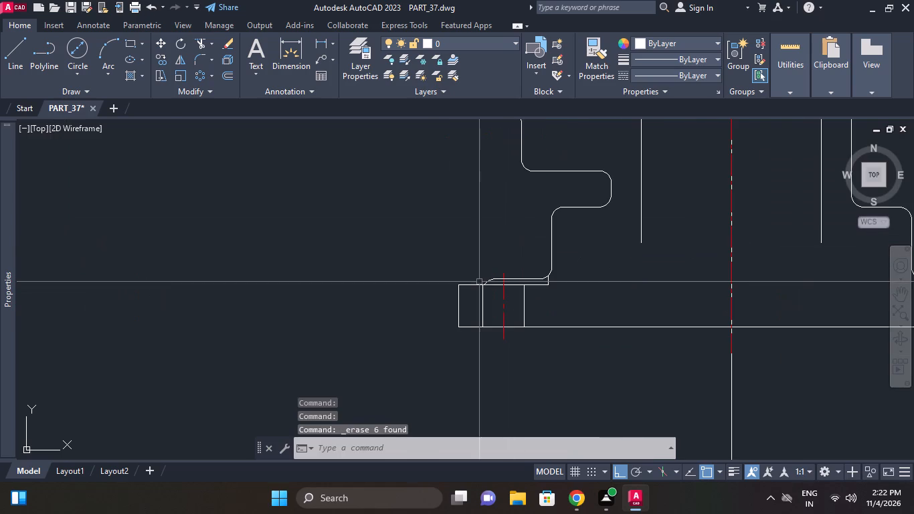
Erase the bolt hole's two edge lines and its centreline from the left end of the copied view's base flange.
middle_drag(479, 282, 490, 258)
scroll(490, 258, up, 1)
click(498, 278)
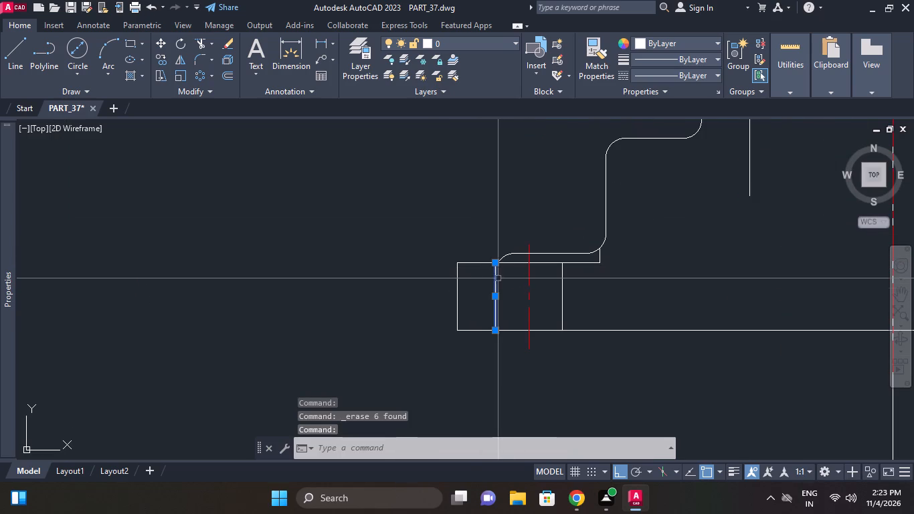
drag(589, 297, 571, 294)
click(511, 282)
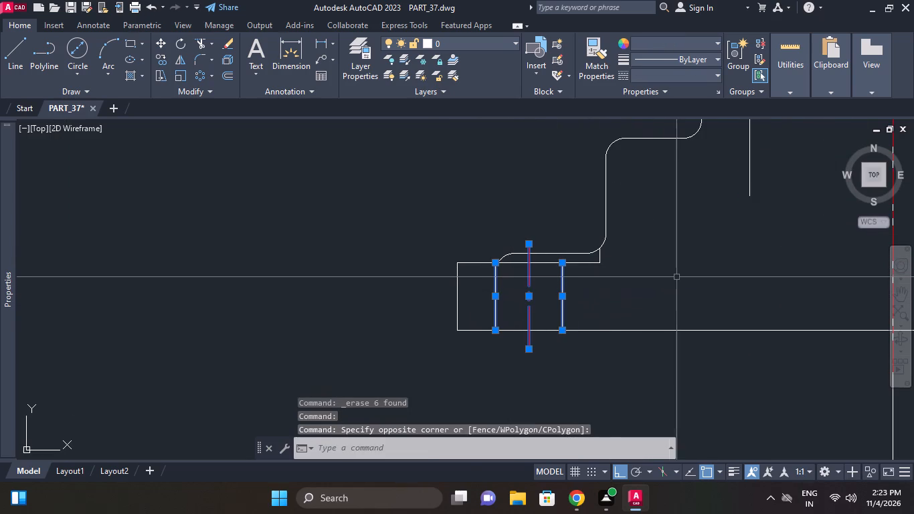
right_click(702, 236)
click(722, 240)
Erase the bolt hole's two edge lines and its centreline from the right end of the base flange.
scroll(653, 264, down, 1)
middle_drag(638, 268, 581, 266)
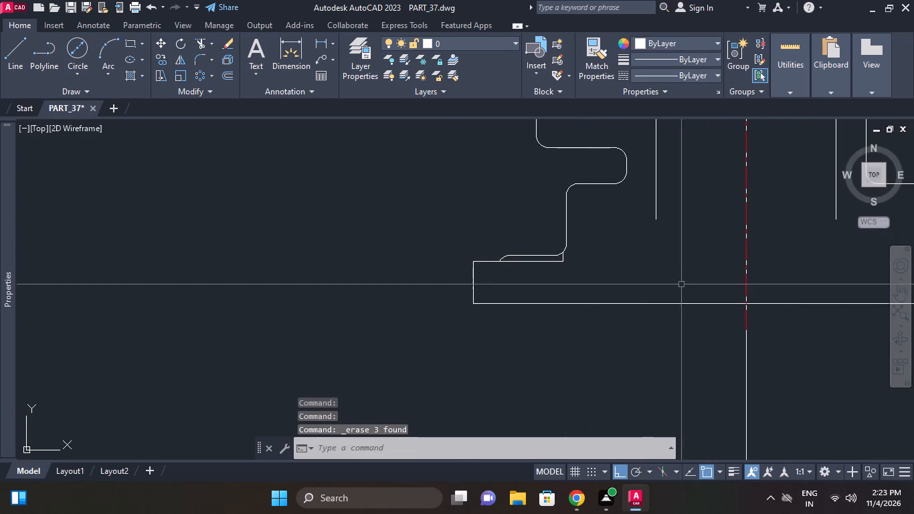
middle_drag(585, 292, 468, 281)
middle_drag(804, 274, 677, 279)
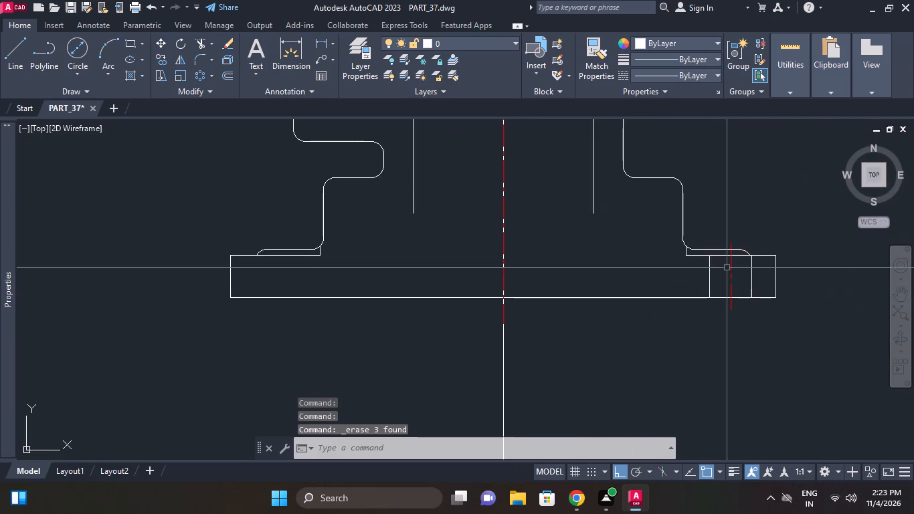
scroll(741, 258, up, 1)
click(727, 234)
click(716, 234)
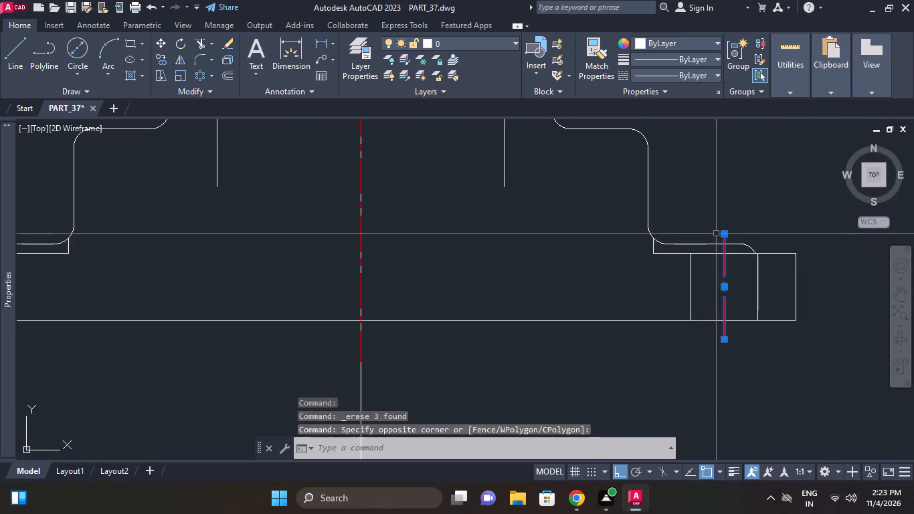
scroll(740, 267, up, 1)
click(769, 282)
drag(697, 275, 682, 275)
click(644, 272)
right_click(644, 272)
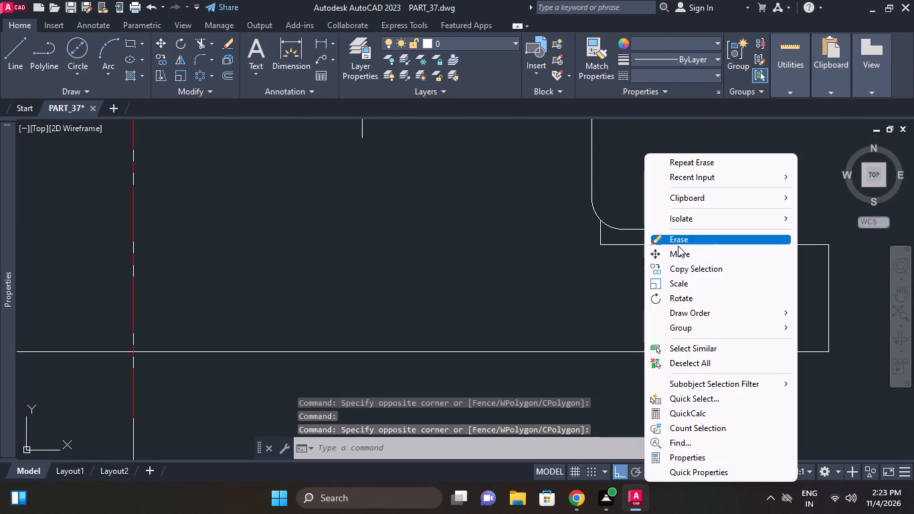
click(678, 246)
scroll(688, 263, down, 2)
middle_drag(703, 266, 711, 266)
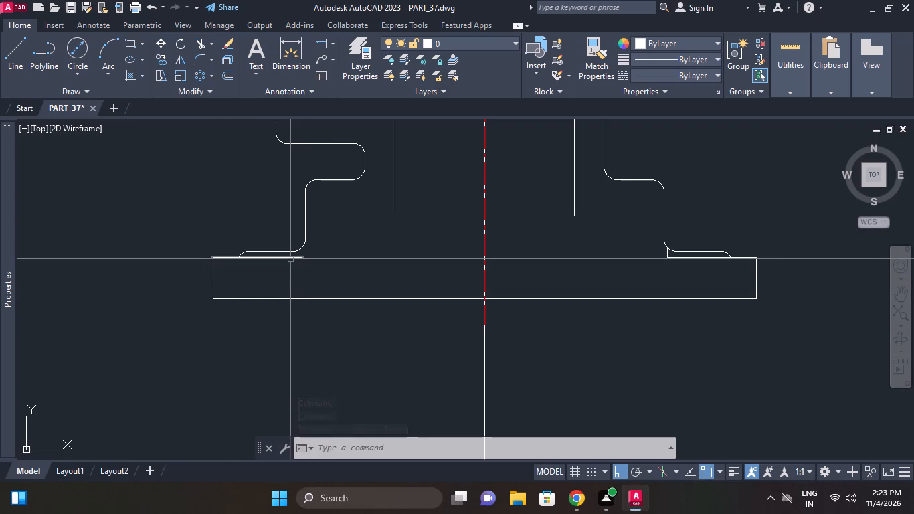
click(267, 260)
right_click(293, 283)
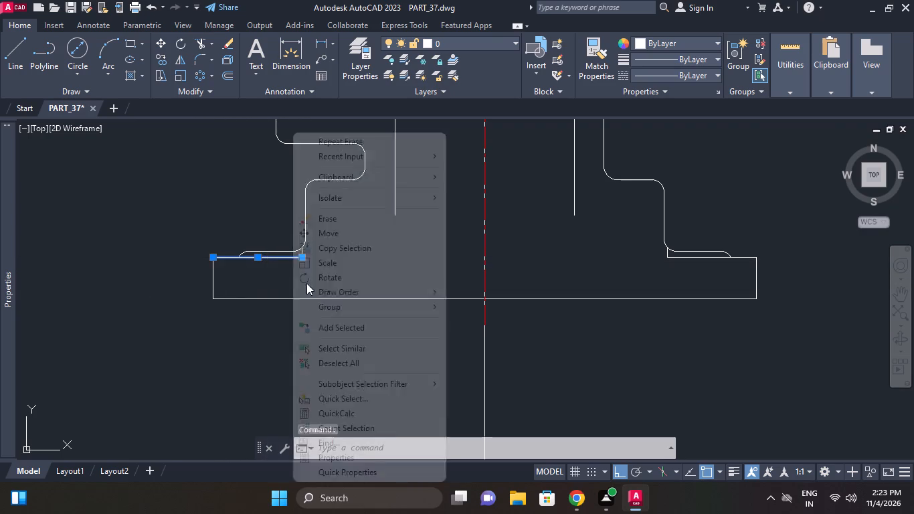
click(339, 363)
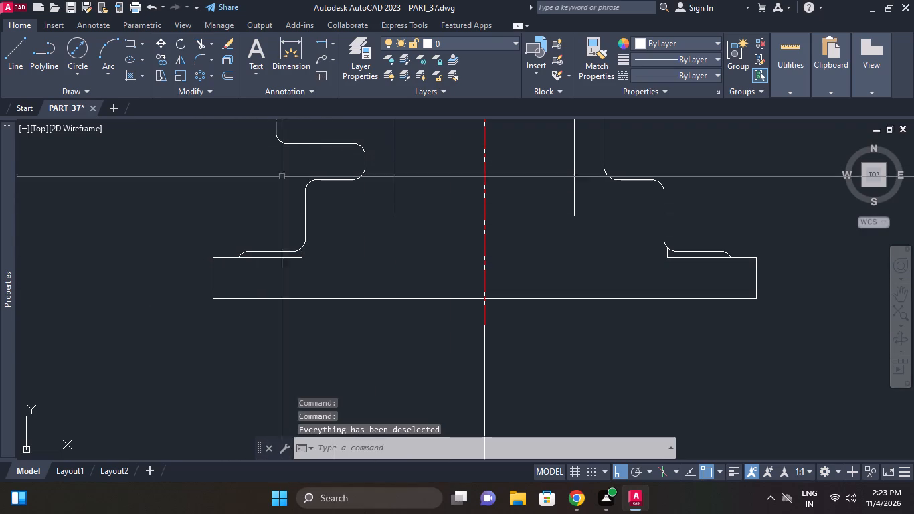
Erase the short vertical lines under the body's lower fillets, just above the base flange on both sides.
scroll(300, 254, up, 2)
click(300, 252)
double_click(305, 246)
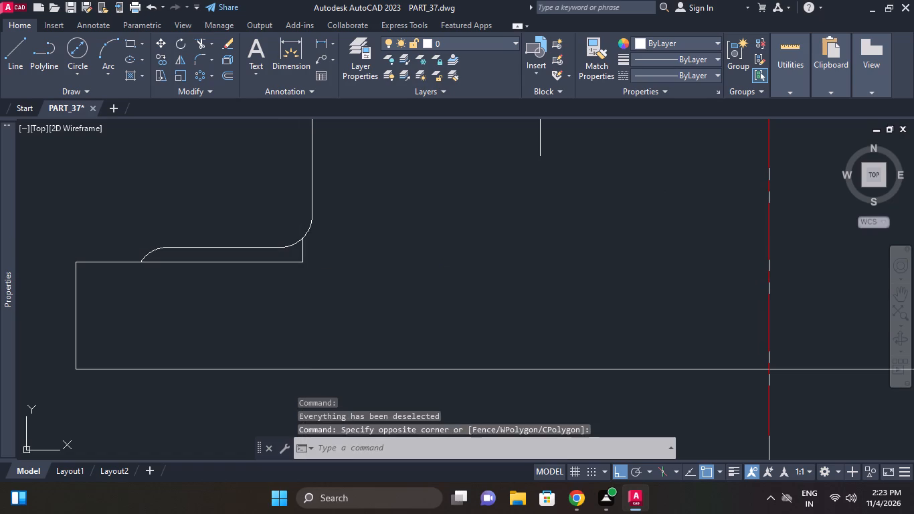
right_click(355, 224)
click(392, 222)
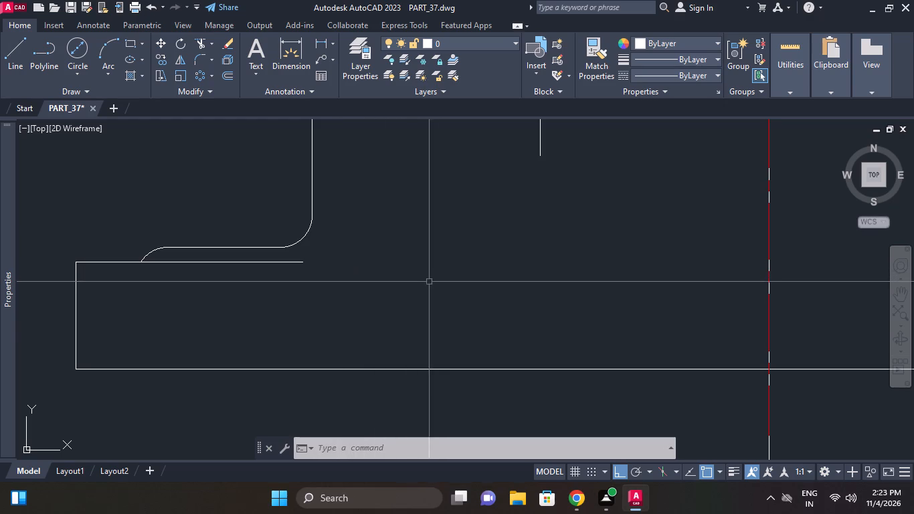
middle_drag(376, 289, 310, 286)
scroll(464, 284, down, 1)
scroll(329, 284, down, 2)
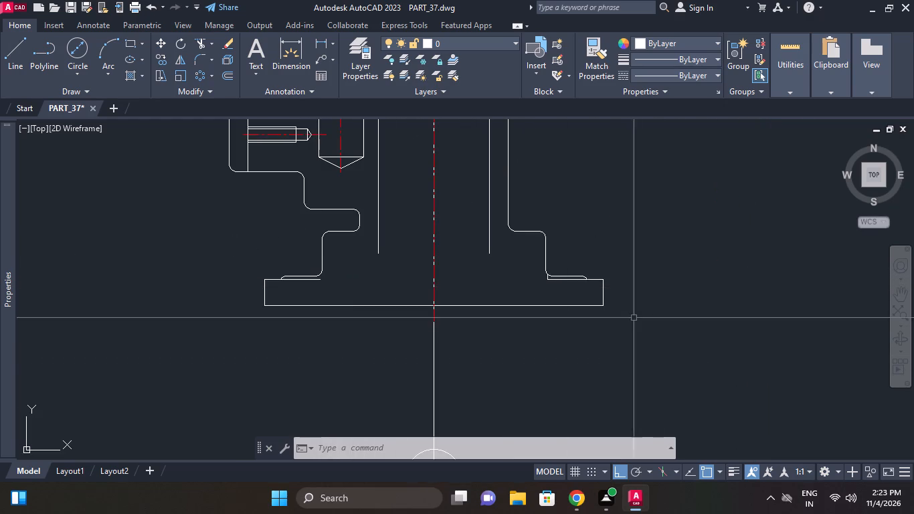
scroll(529, 279, up, 3)
click(575, 265)
right_click(505, 264)
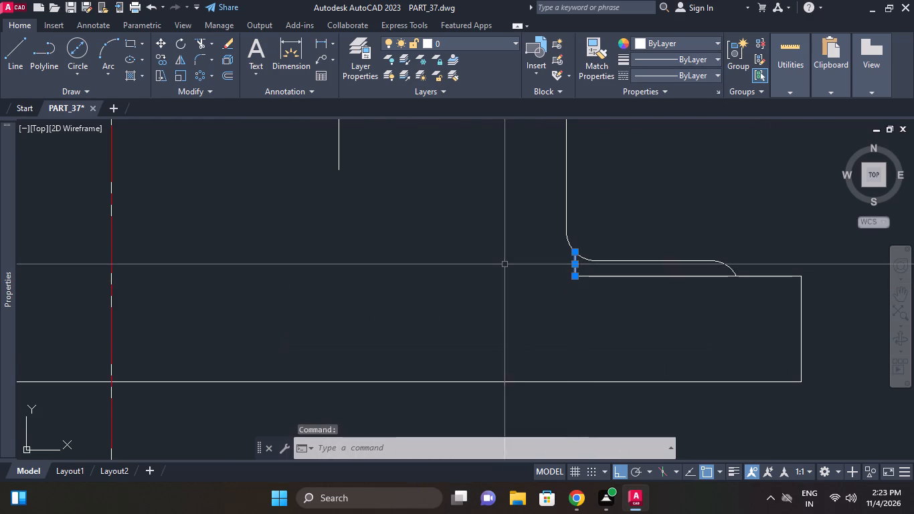
click(544, 222)
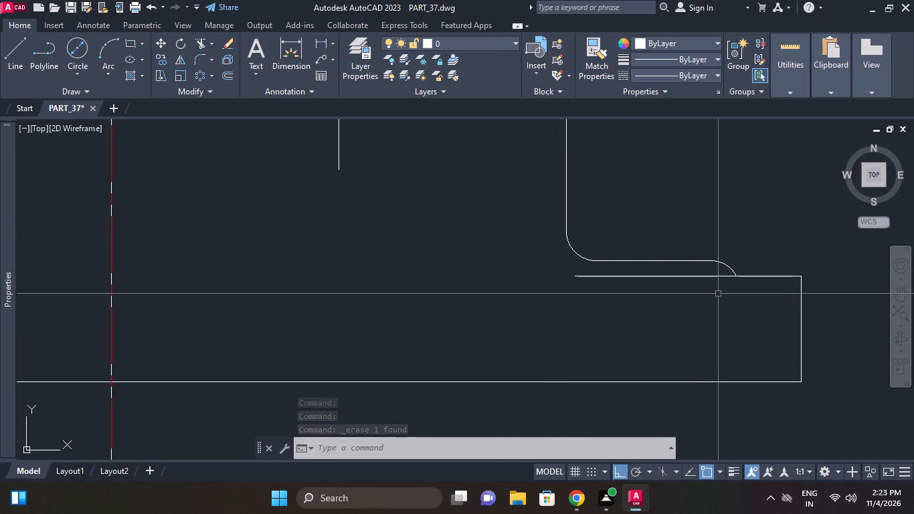
Join the two raised-face lines above the base flange into one continuous line across the copied view.
scroll(598, 278, down, 1)
middle_drag(598, 278, 705, 273)
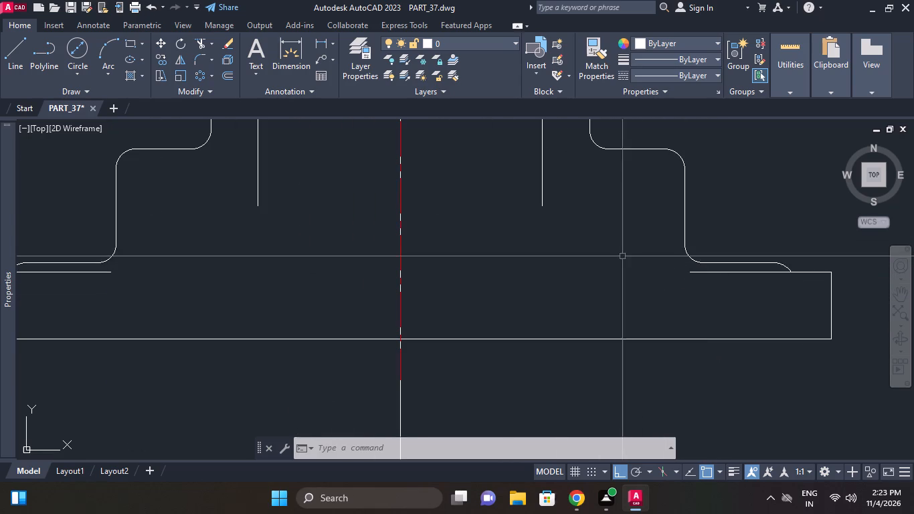
click(70, 264)
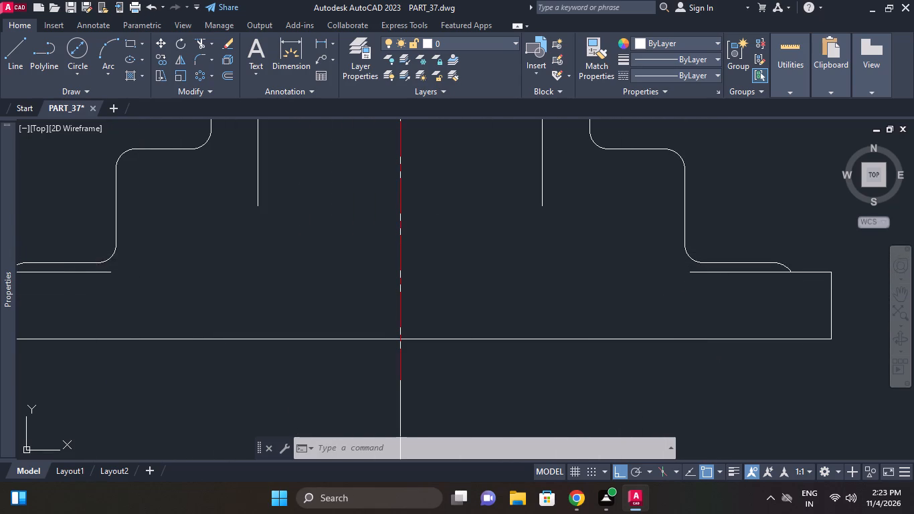
click(725, 265)
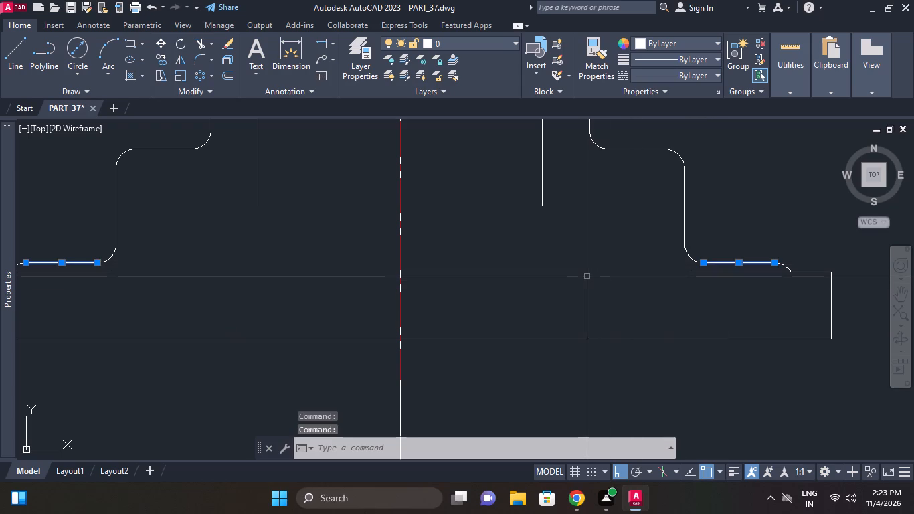
text(j)
key(space)
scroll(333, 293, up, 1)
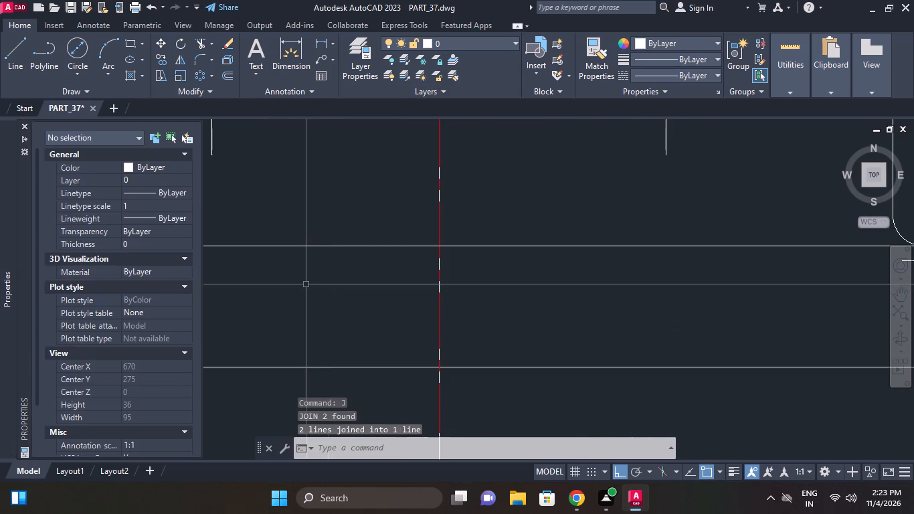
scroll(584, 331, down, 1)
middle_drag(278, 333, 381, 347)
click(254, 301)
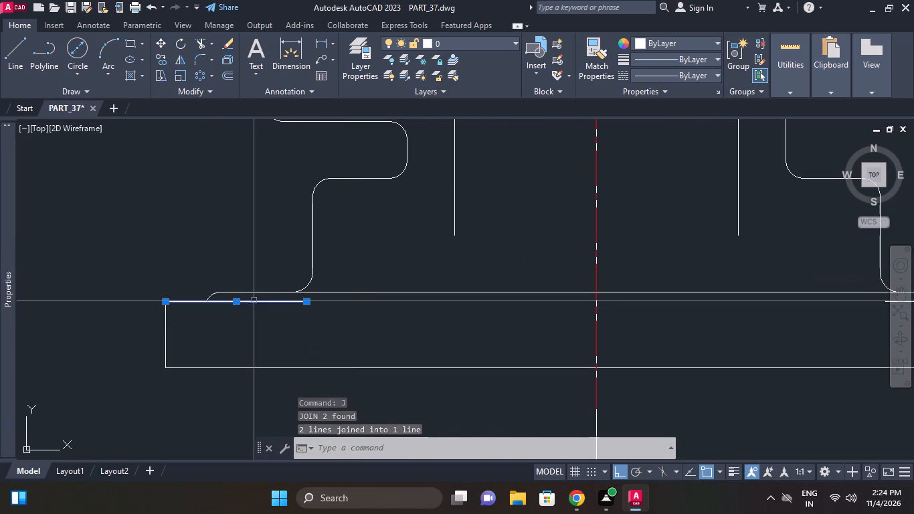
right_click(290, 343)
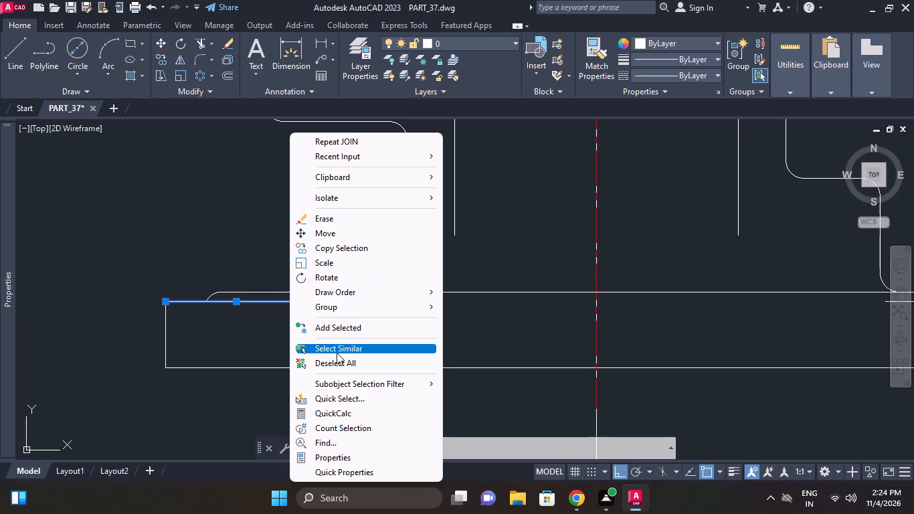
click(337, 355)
Trim the flange's top edge lines inside the raised face's rounded ends on both sides of the base flange.
right_click(248, 216)
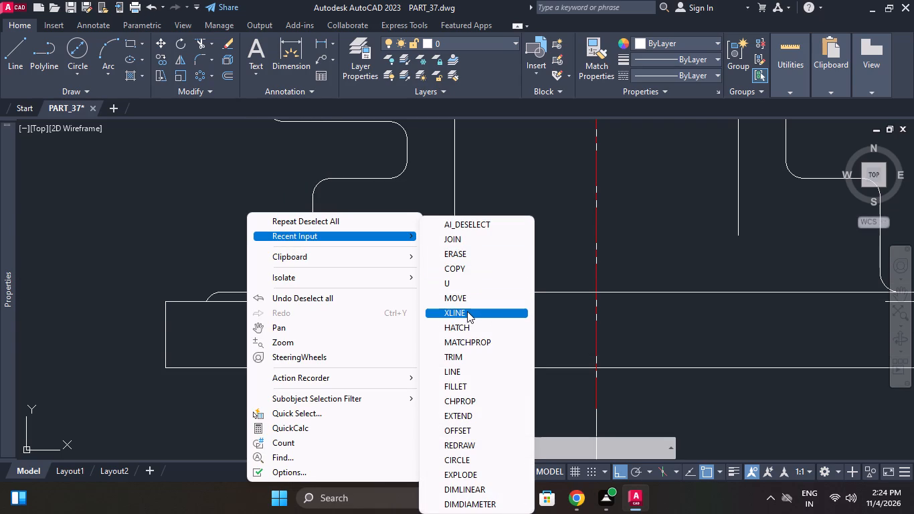
click(458, 355)
right_click(223, 224)
click(280, 237)
click(261, 303)
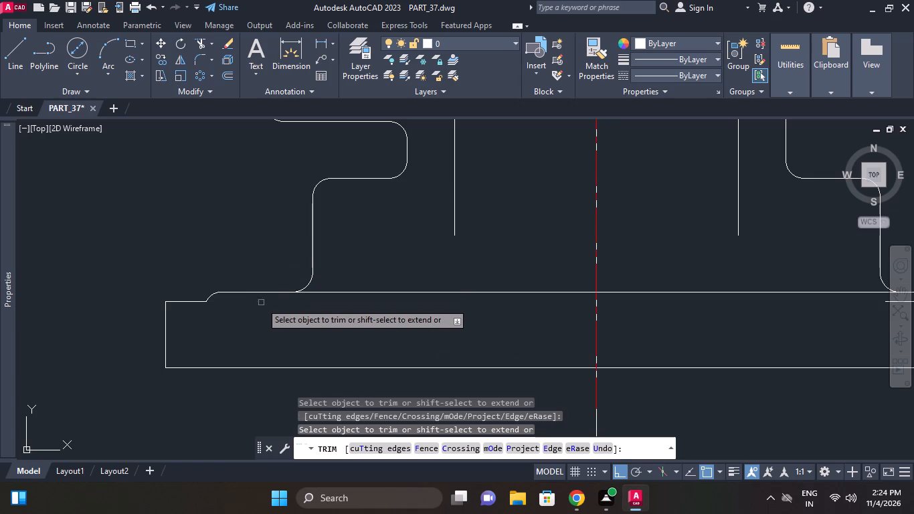
scroll(345, 317, down, 1)
middle_drag(331, 321, 217, 322)
click(602, 311)
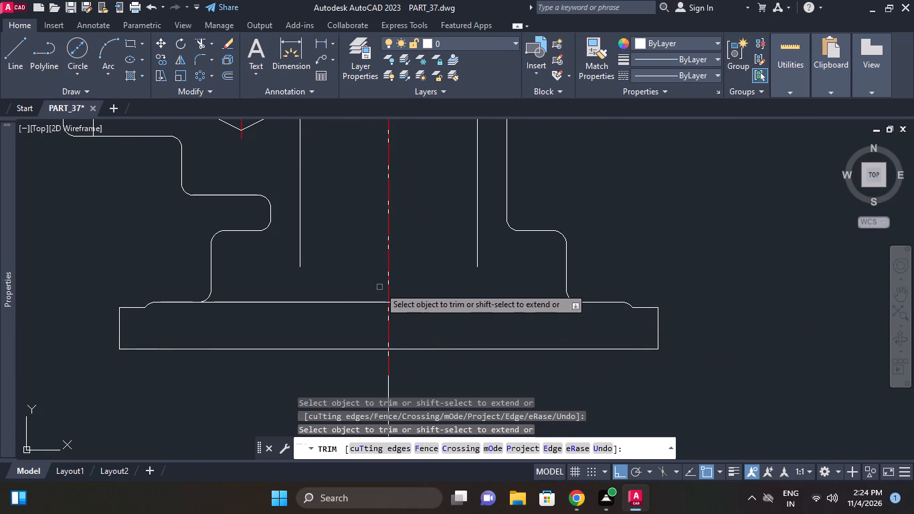
middle_drag(387, 308, 413, 324)
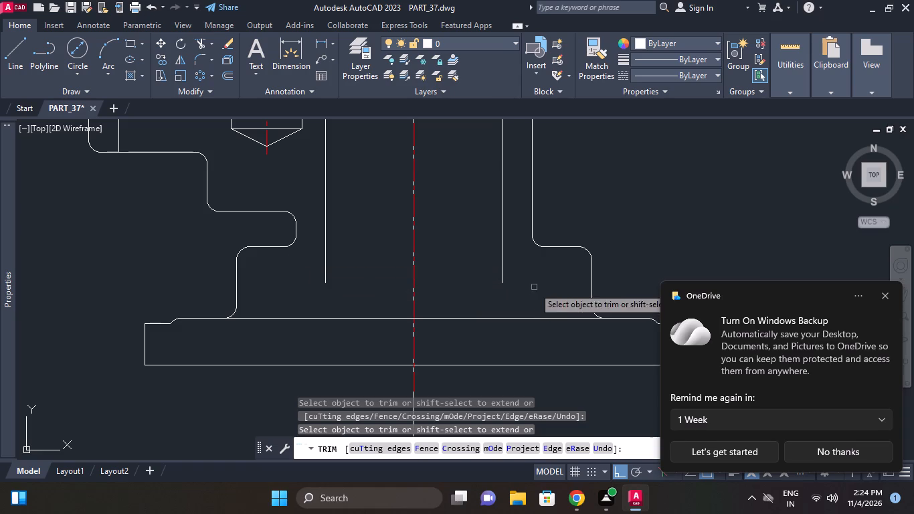
middle_drag(546, 288, 498, 309)
scroll(577, 256, down, 1)
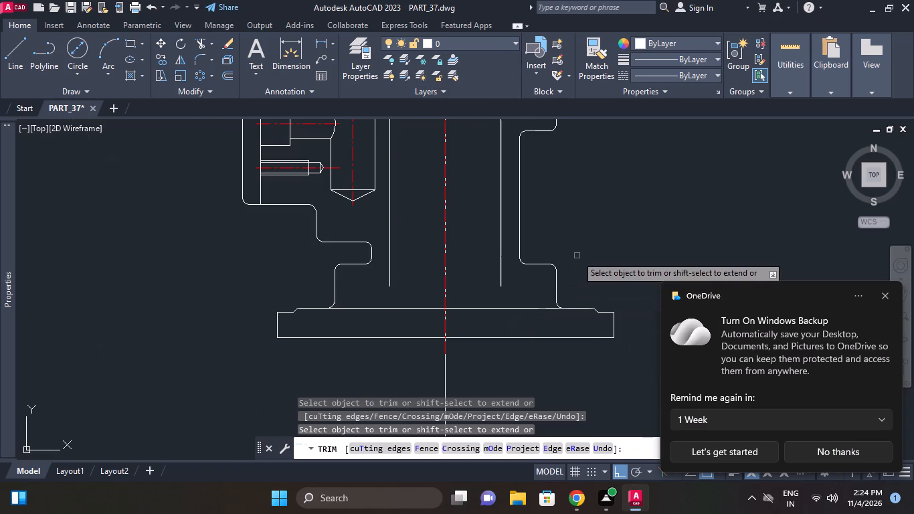
middle_click(574, 269)
right_click(581, 242)
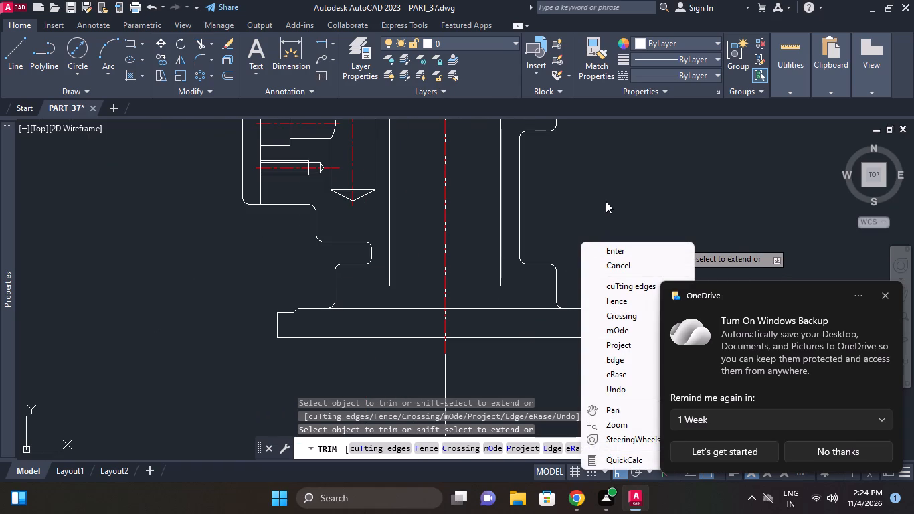
click(607, 268)
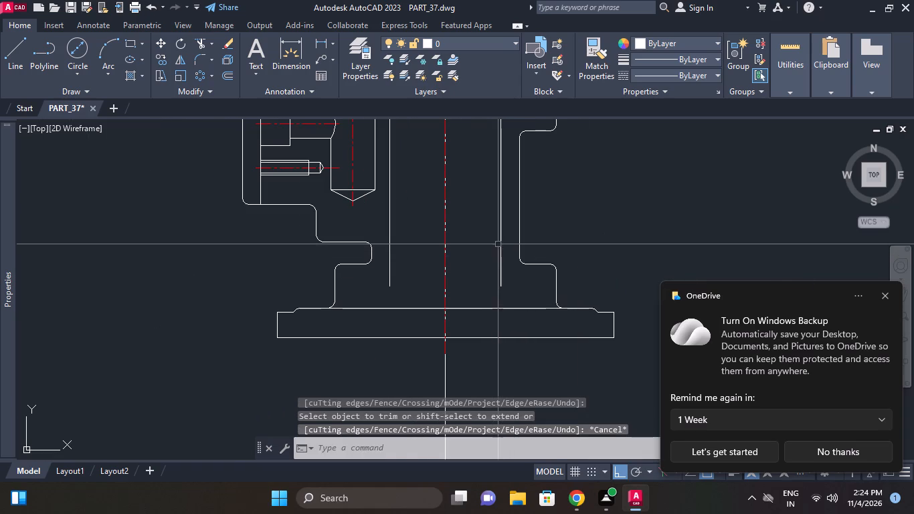
Erase the vertical bore line to the right of the main centreline in the copied view.
click(498, 244)
click(500, 238)
click(500, 222)
right_click(557, 214)
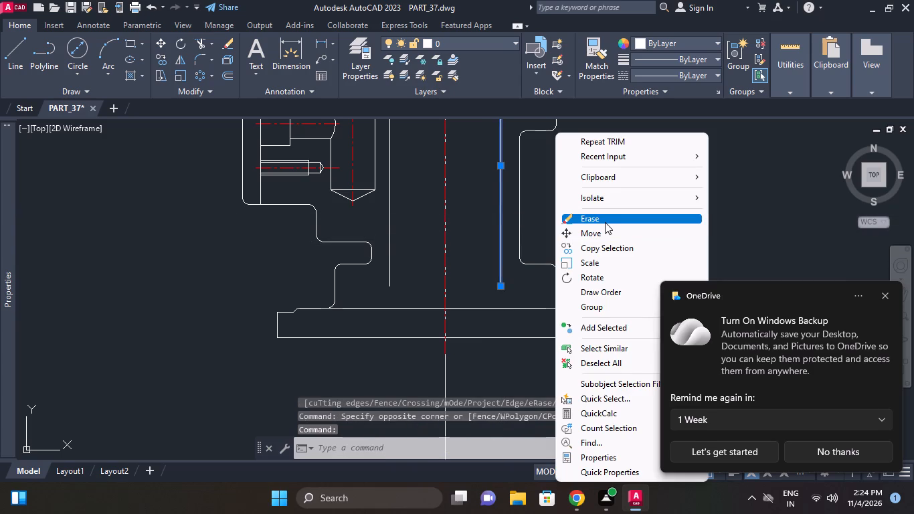
click(605, 222)
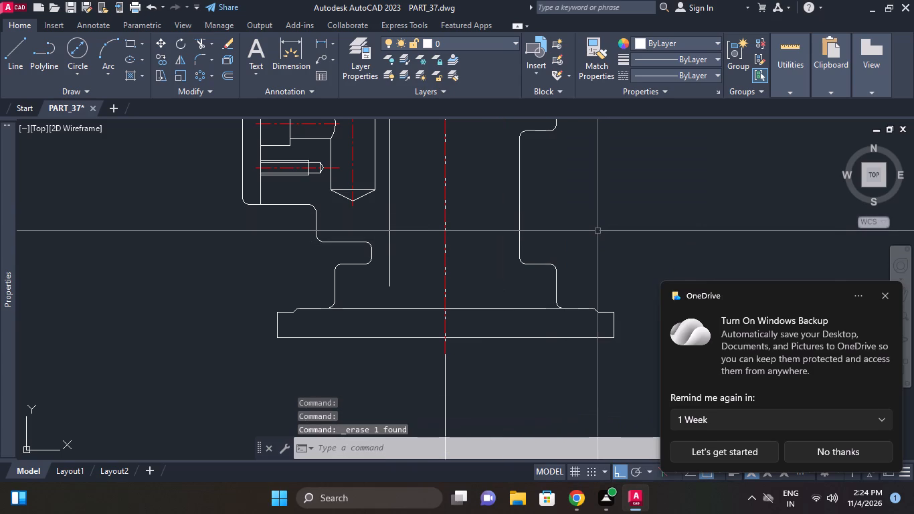
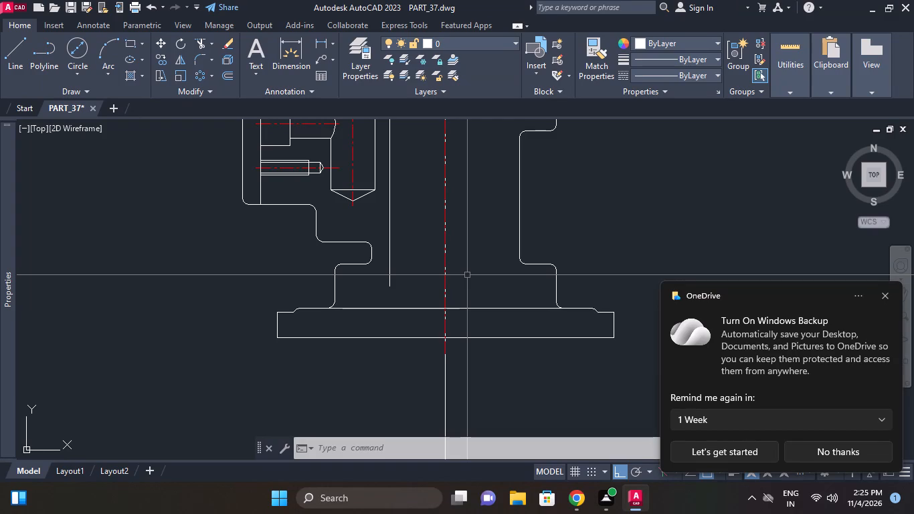
Erase the red main vertical centreline from the copied front view.
scroll(408, 276, down, 2)
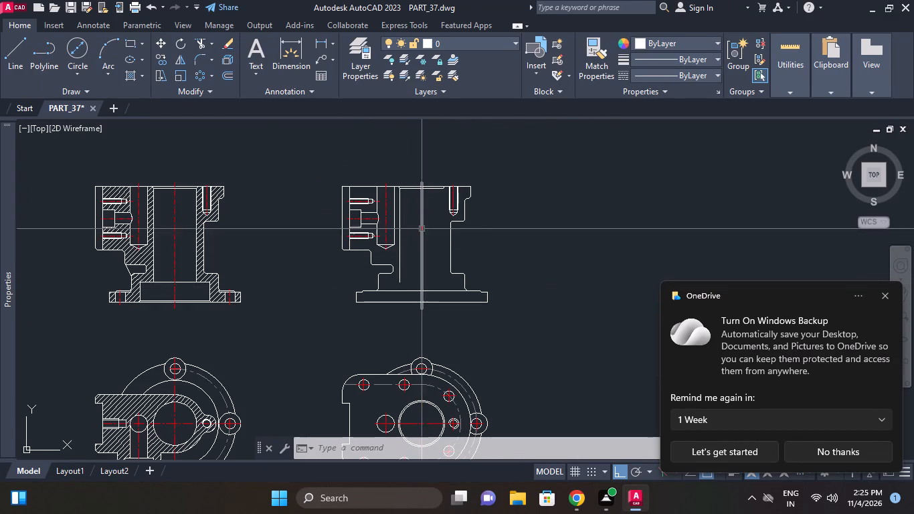
click(422, 225)
right_click(531, 149)
click(587, 218)
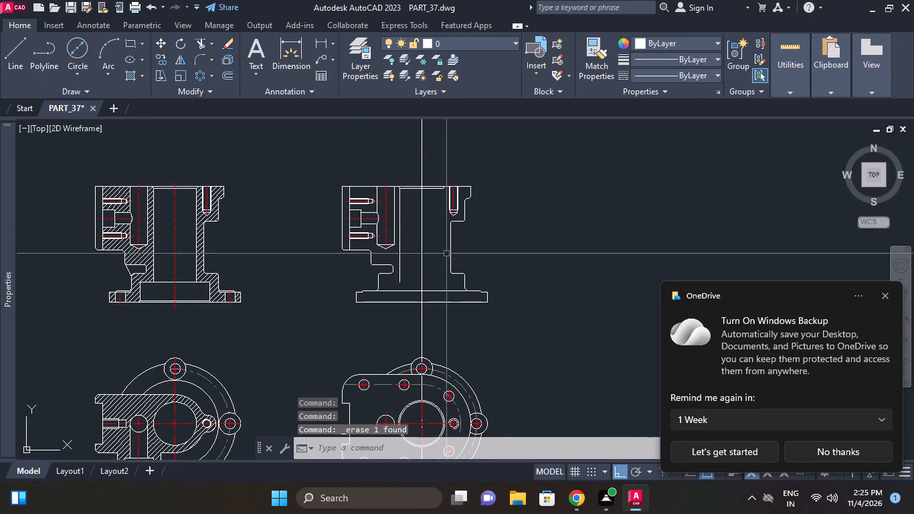
Erase the remaining vertical bore line left of the main axis in the copied view and dismiss the backup notification.
middle_drag(446, 254, 464, 238)
scroll(464, 268, up, 1)
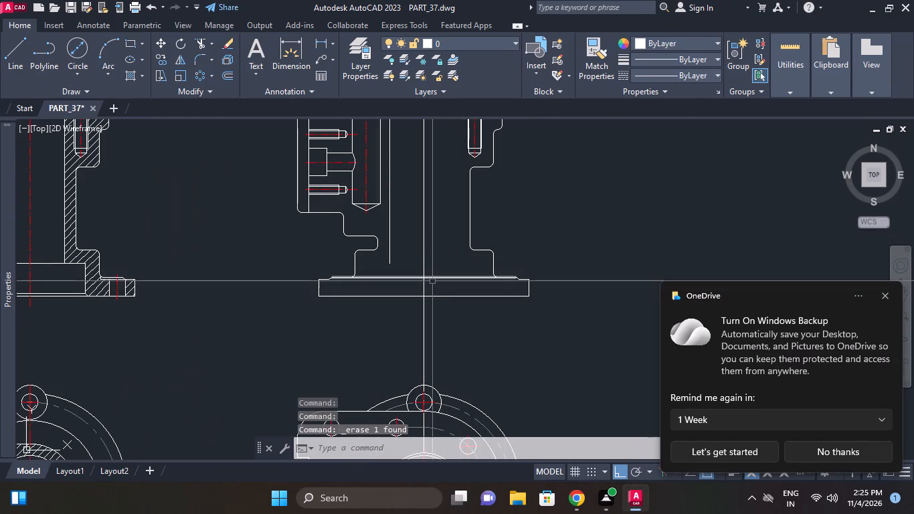
scroll(393, 268, up, 1)
scroll(428, 238, down, 2)
middle_drag(428, 250, 433, 266)
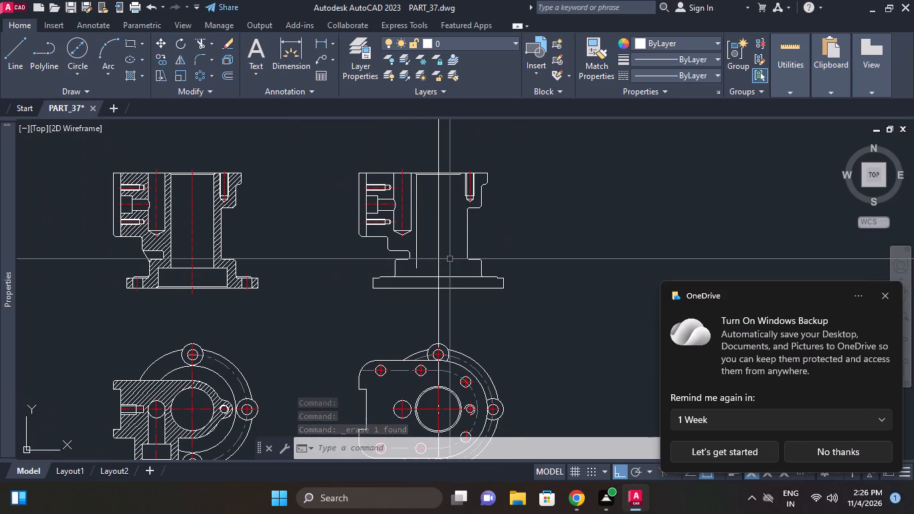
scroll(450, 259, up, 1)
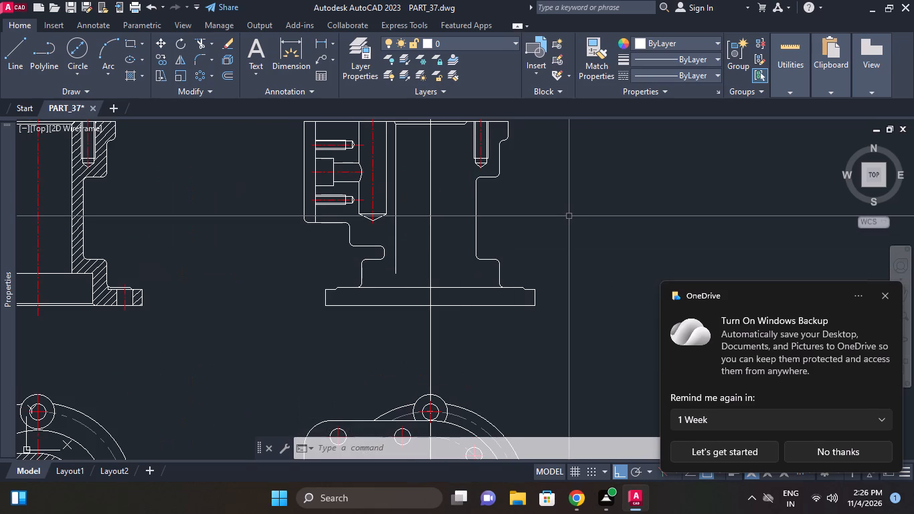
click(393, 151)
right_click(549, 192)
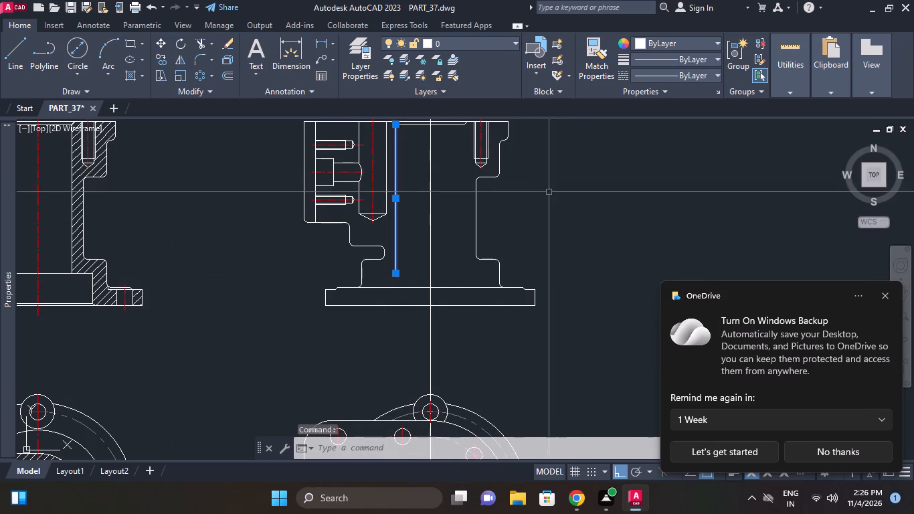
click(589, 222)
click(886, 298)
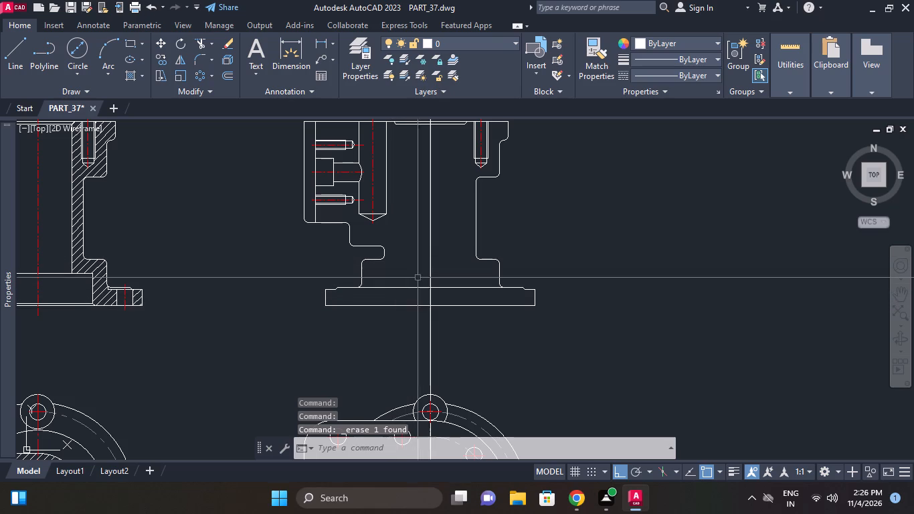
Offset the long vertical construction line on the view's axis by 3 to both sides.
click(222, 78)
key(3)
key(Return)
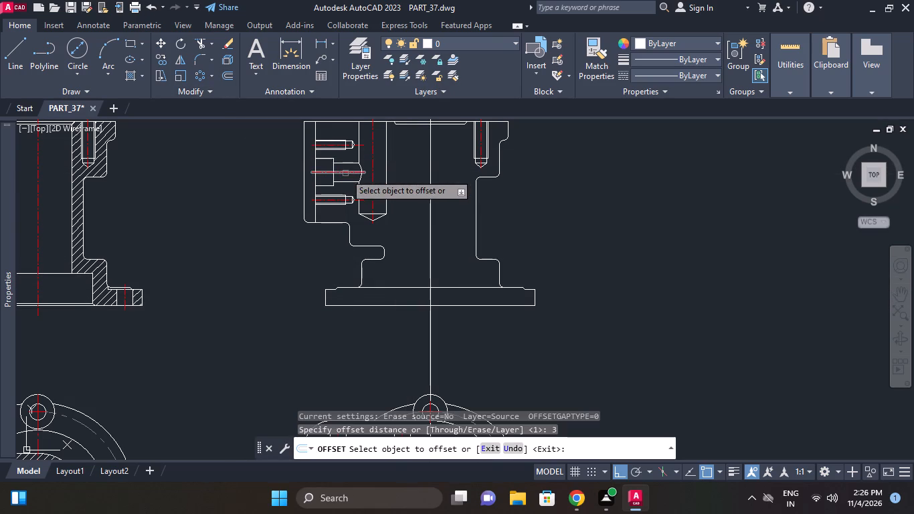
click(428, 265)
click(418, 256)
click(431, 262)
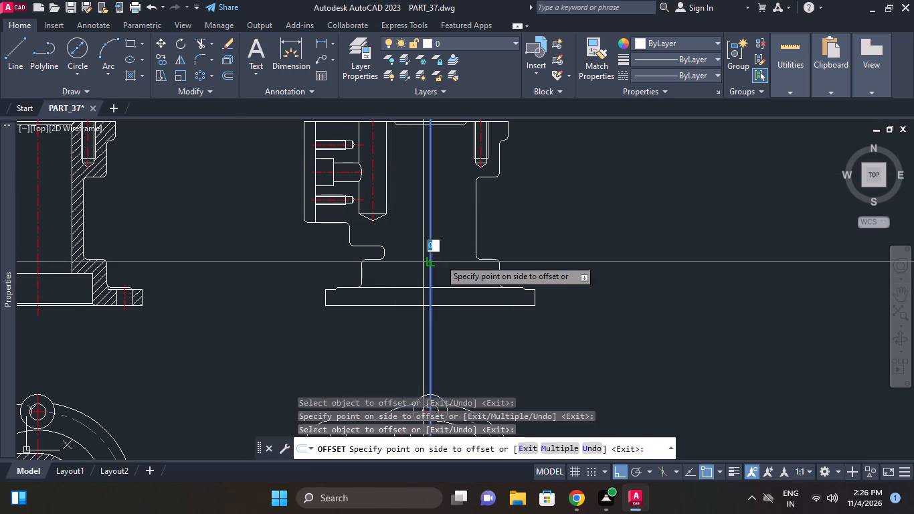
click(462, 252)
right_click(460, 245)
click(486, 250)
Stretch the rounded end of the slot above the base flange horizontally to the left-hand offset line.
scroll(401, 267, up, 1)
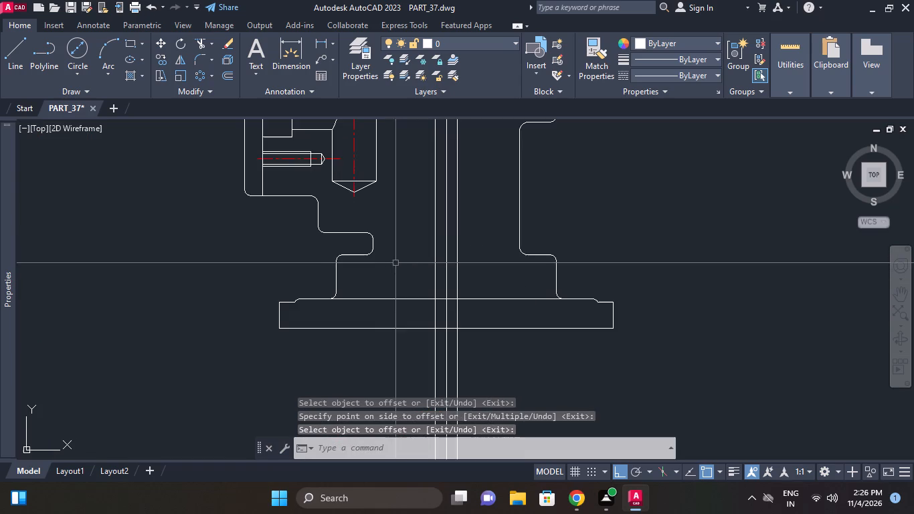
scroll(393, 266, up, 1)
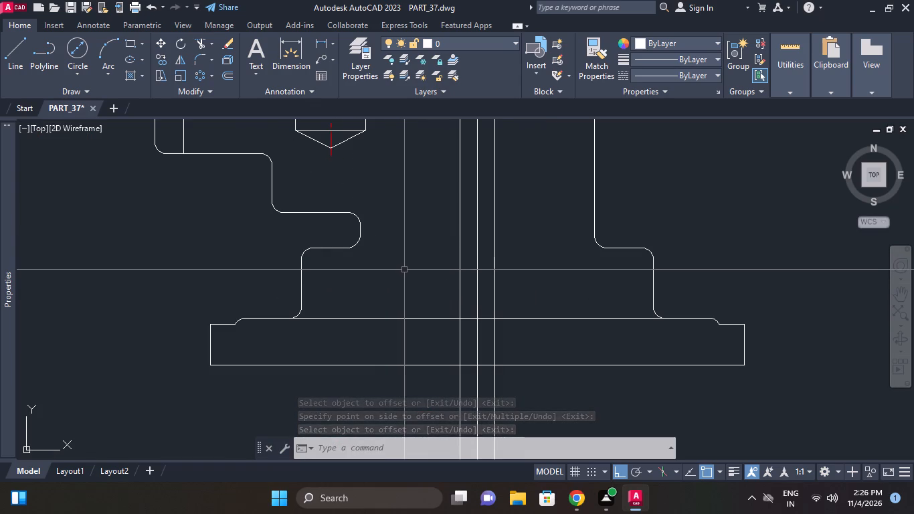
click(404, 280)
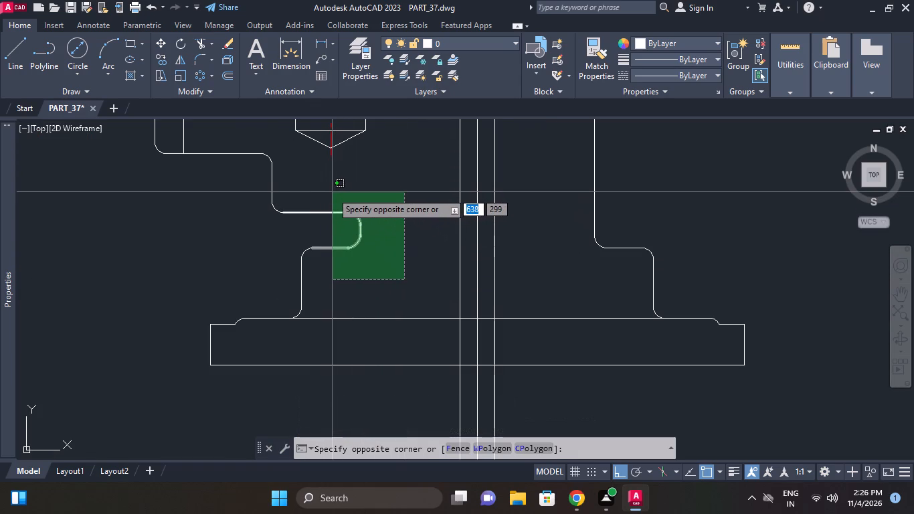
click(333, 192)
key(s)
key(space)
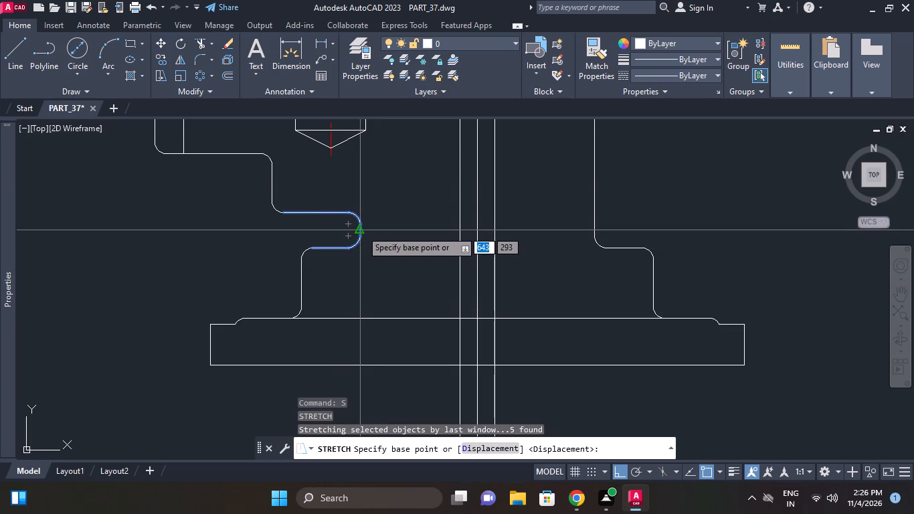
click(361, 230)
click(460, 231)
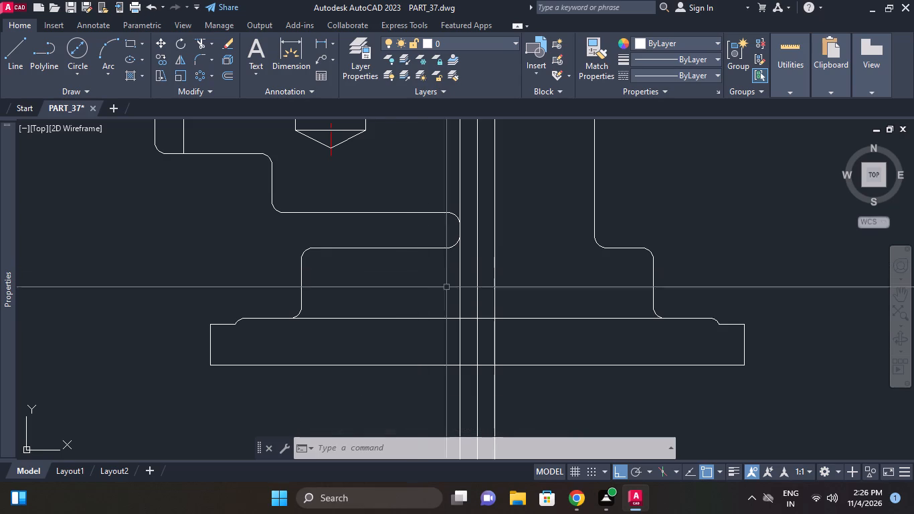
Erase the offset line touching the slot's rounded end, on the left of the axis line.
scroll(450, 289, down, 2)
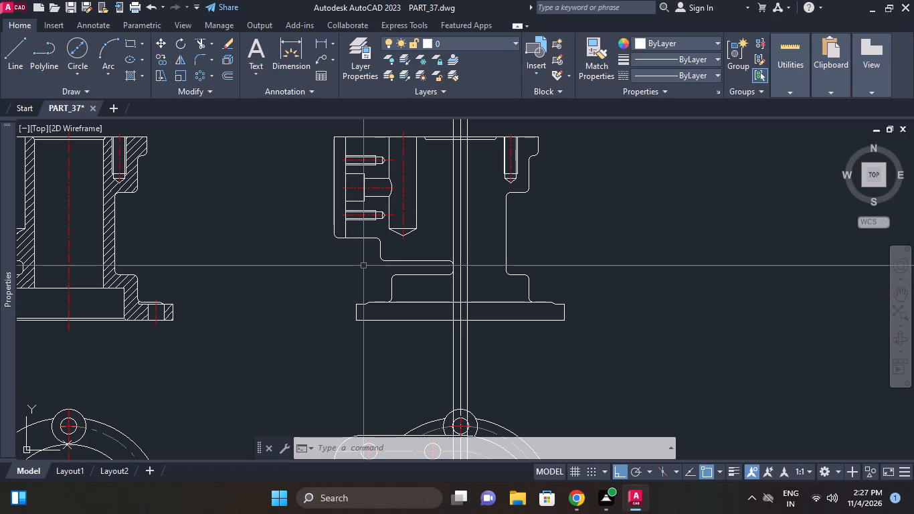
scroll(485, 341, down, 2)
middle_drag(474, 323, 478, 301)
scroll(477, 296, up, 3)
middle_drag(485, 284, 523, 218)
middle_drag(507, 252, 511, 244)
key(Escape)
click(500, 277)
key(e)
key(space)
key(Escape)
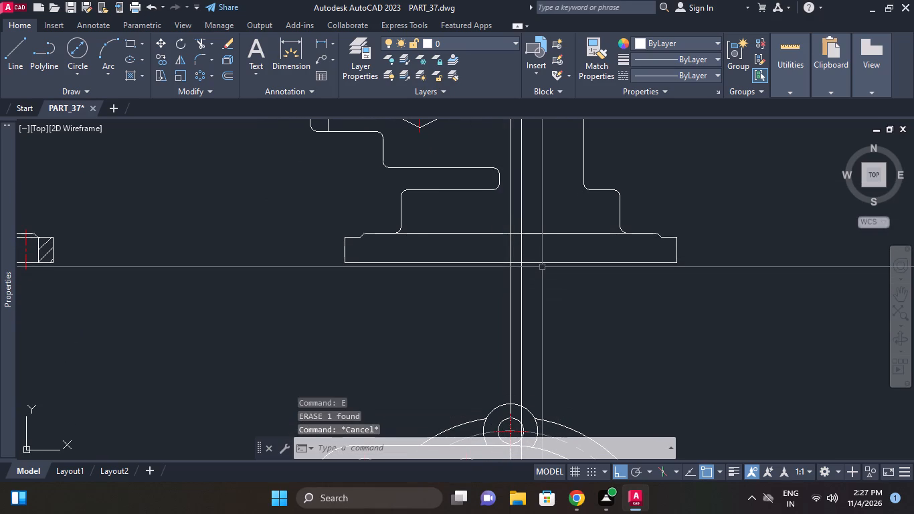
Offset the vertical axis construction line by 20 to the left, through the copied view.
text(o)
key(space)
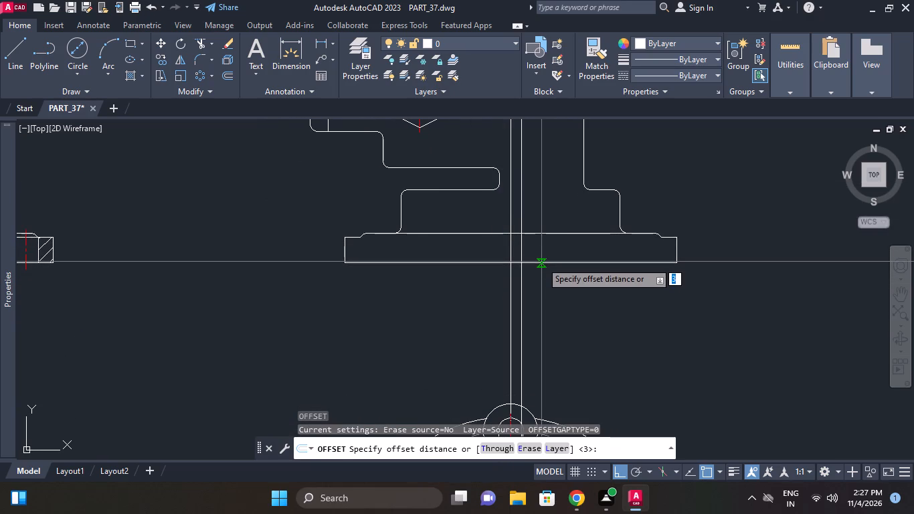
text(20)
key(Return)
click(511, 273)
click(457, 274)
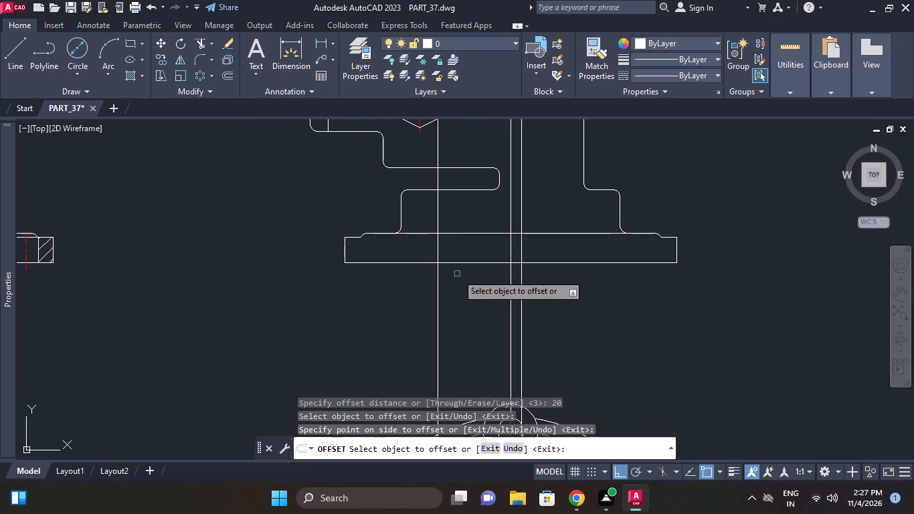
middle_drag(460, 229, 466, 246)
key(Escape)
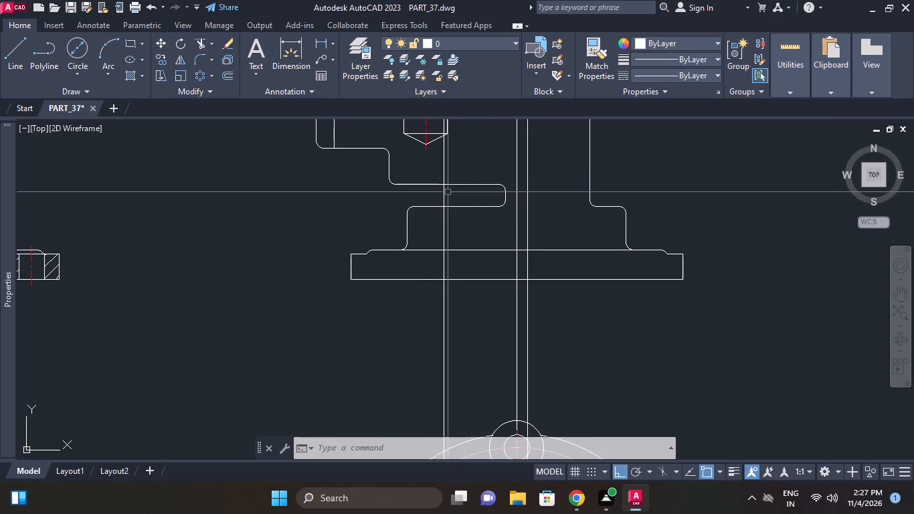
Erase the left side block of the copied view, including its outline, threaded holes, cross bore and vertical drilled hole.
middle_drag(444, 188, 447, 224)
middle_drag(478, 211, 480, 244)
middle_drag(474, 263, 473, 255)
scroll(474, 263, down, 1)
middle_drag(399, 194, 412, 238)
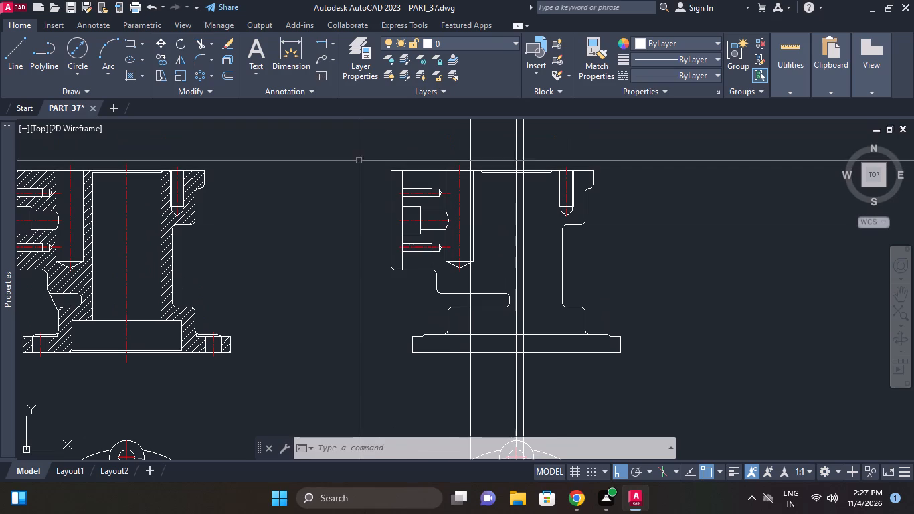
click(357, 156)
click(480, 274)
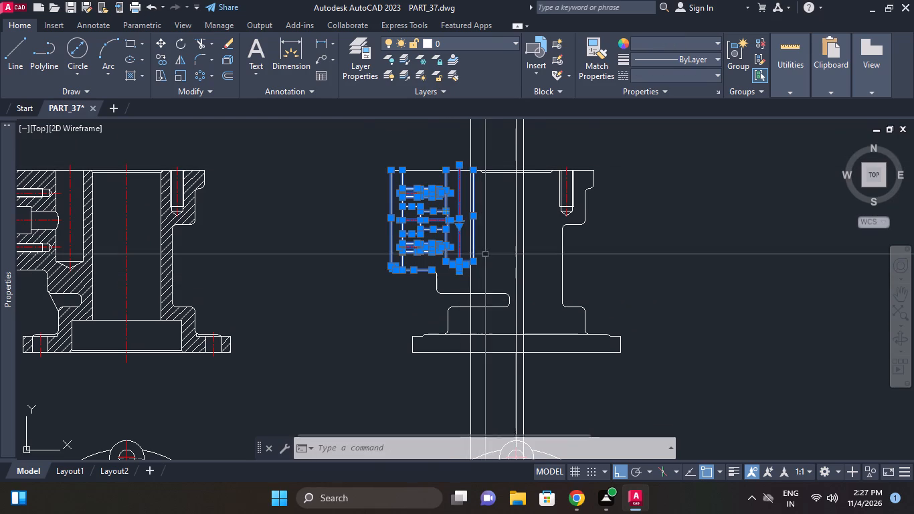
right_click(490, 222)
click(521, 234)
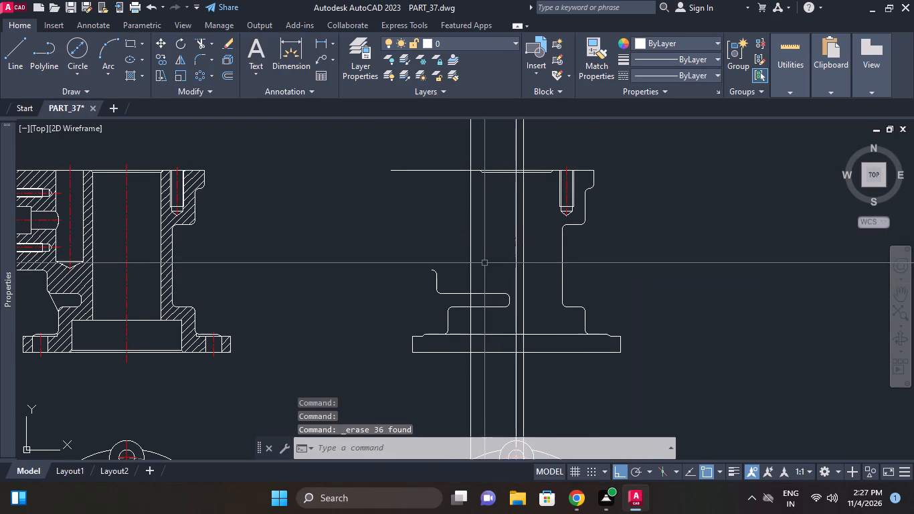
Trim the body's top edge and the slot's upper line where they extend left of the line offset by 20.
middle_click(483, 258)
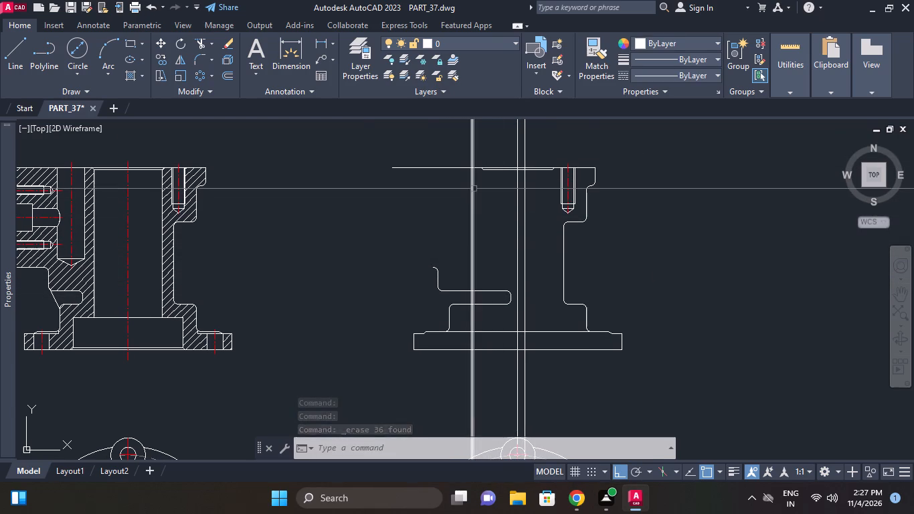
click(197, 40)
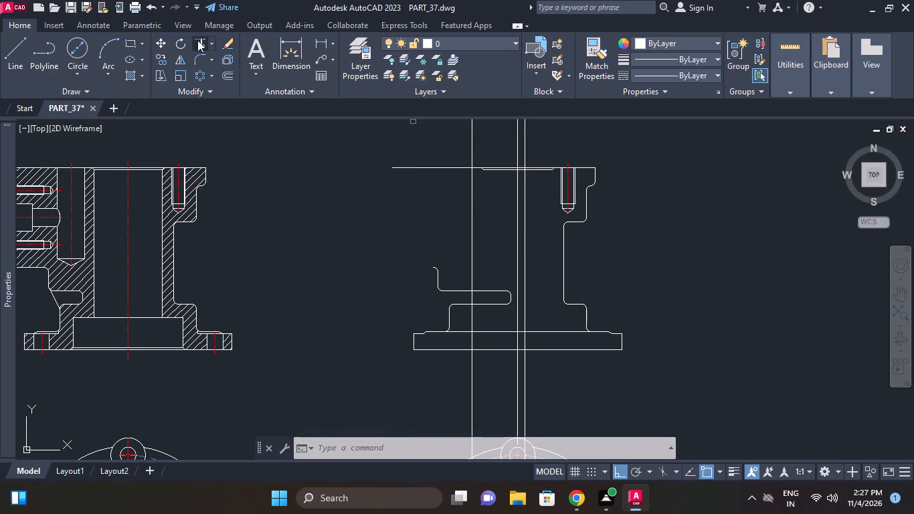
right_click(240, 170)
click(288, 177)
click(431, 168)
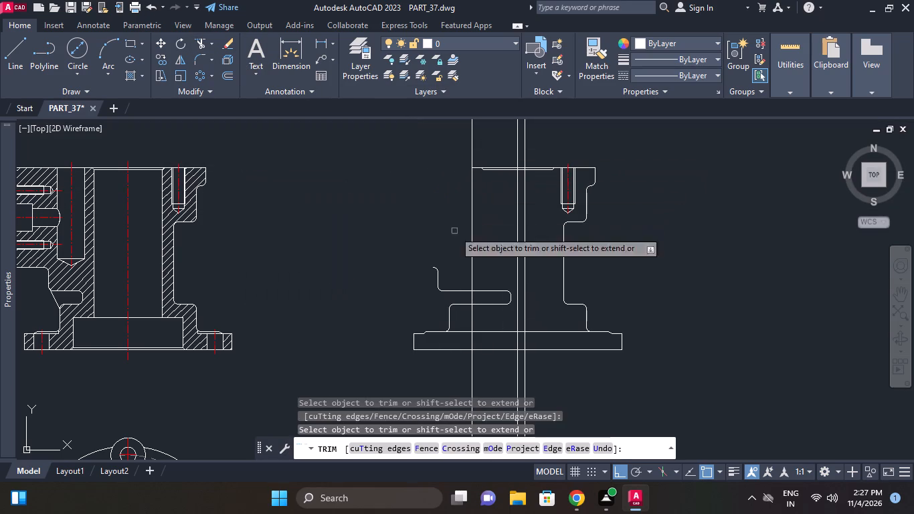
click(459, 292)
click(438, 286)
scroll(444, 289, up, 1)
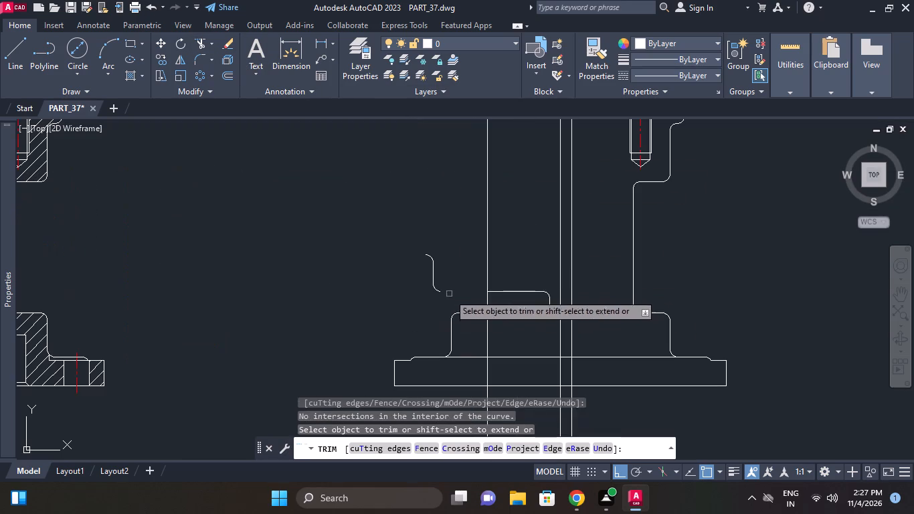
click(450, 295)
right_click(428, 217)
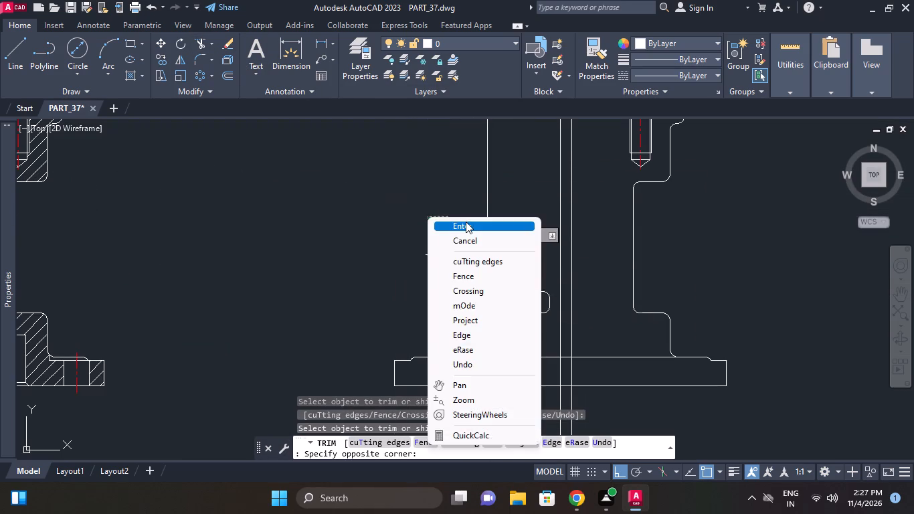
click(460, 222)
click(455, 294)
drag(452, 300, 444, 296)
click(416, 220)
right_click(416, 220)
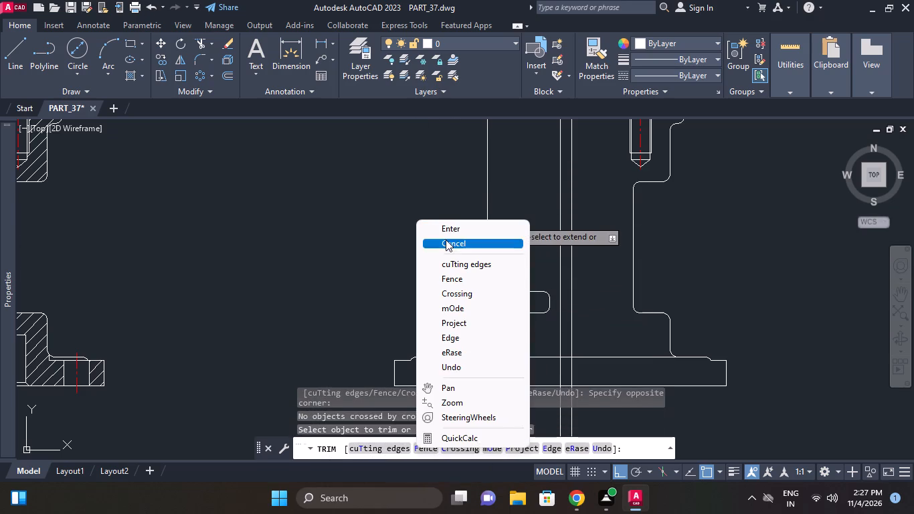
click(446, 232)
Erase the leftover short vertical line and its two fillet arcs to the left of the slot.
click(444, 290)
click(412, 228)
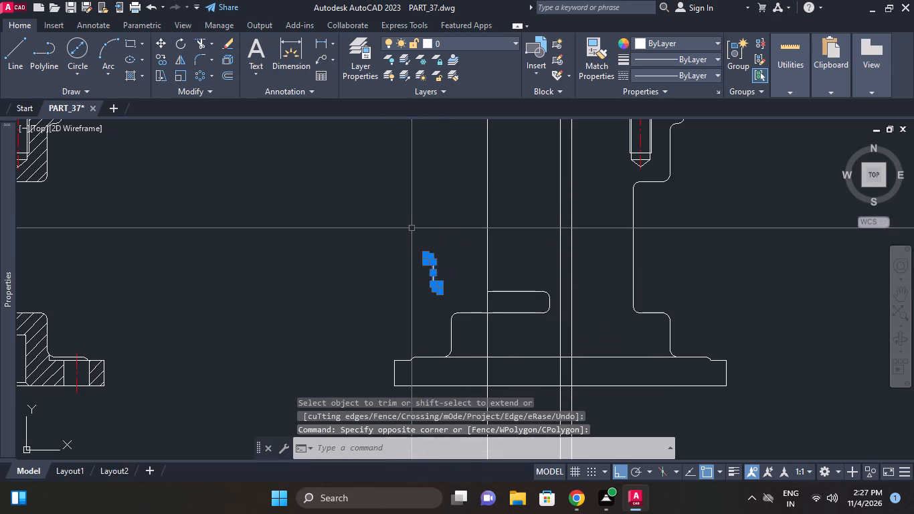
right_click(412, 228)
click(454, 244)
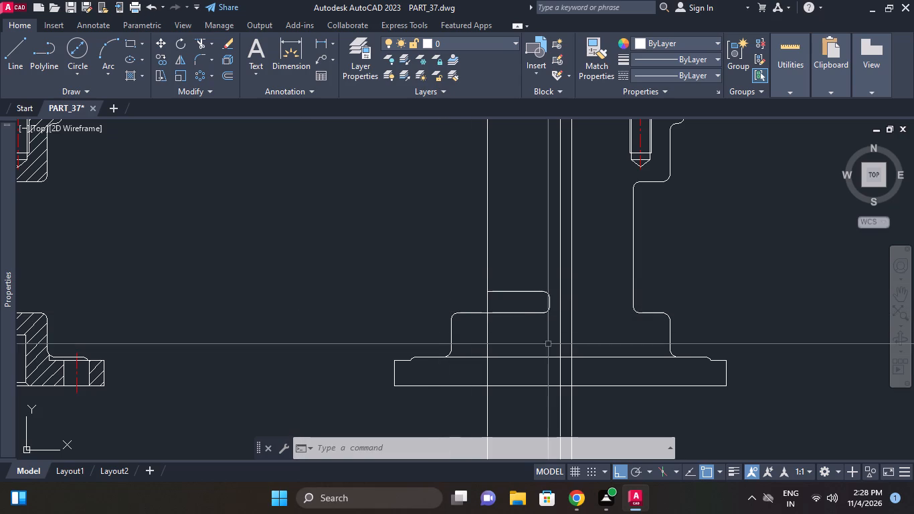
Erase the extra vertical construction line just to the right of the copied view's axis line.
middle_drag(494, 349, 486, 307)
scroll(549, 288, down, 1)
middle_drag(618, 312, 615, 270)
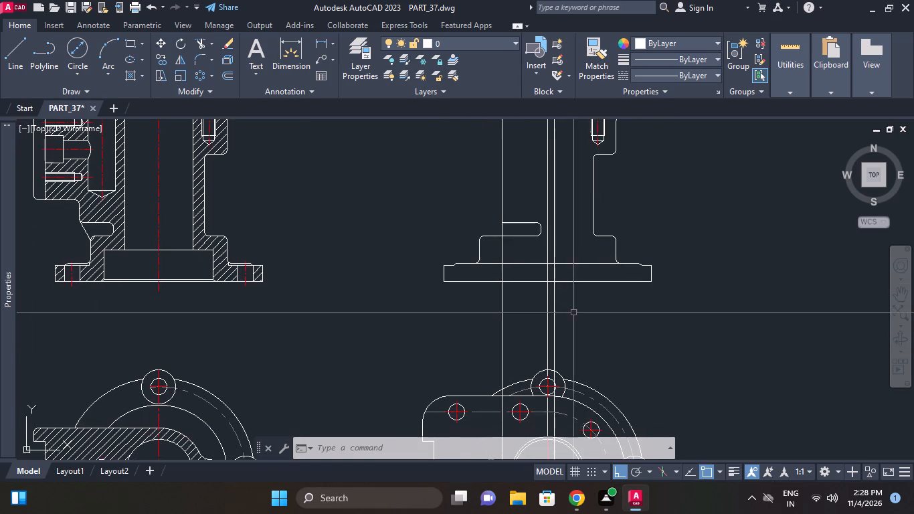
scroll(628, 313, down, 1)
middle_drag(627, 316, 610, 365)
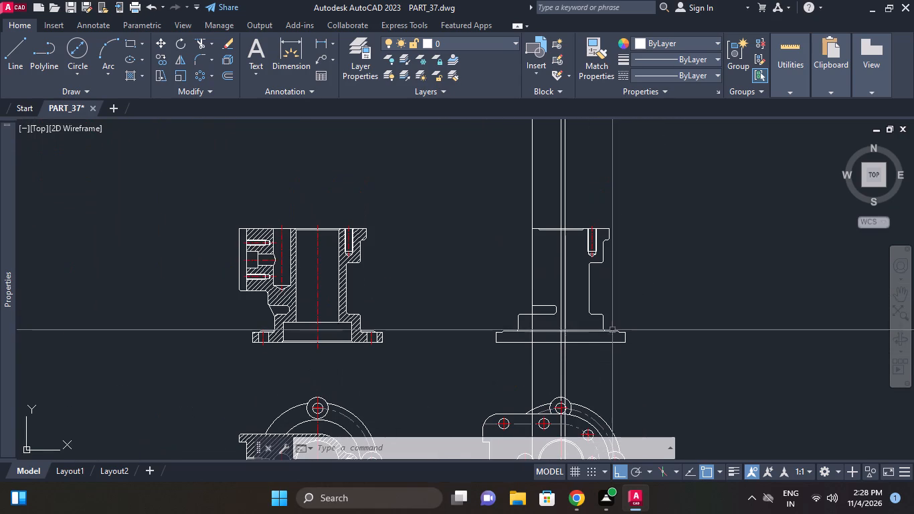
scroll(612, 335, up, 1)
middle_click(612, 335)
scroll(524, 310, up, 2)
click(557, 311)
right_click(580, 272)
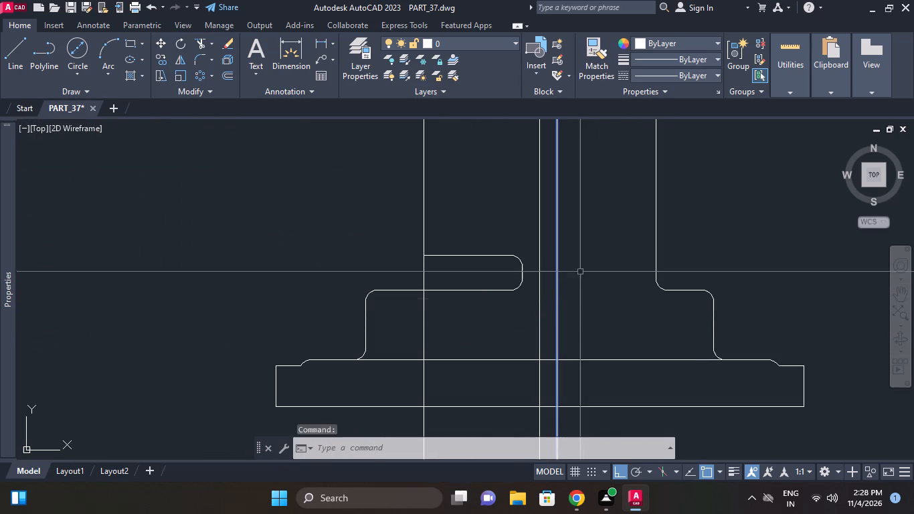
click(624, 229)
right_click(600, 236)
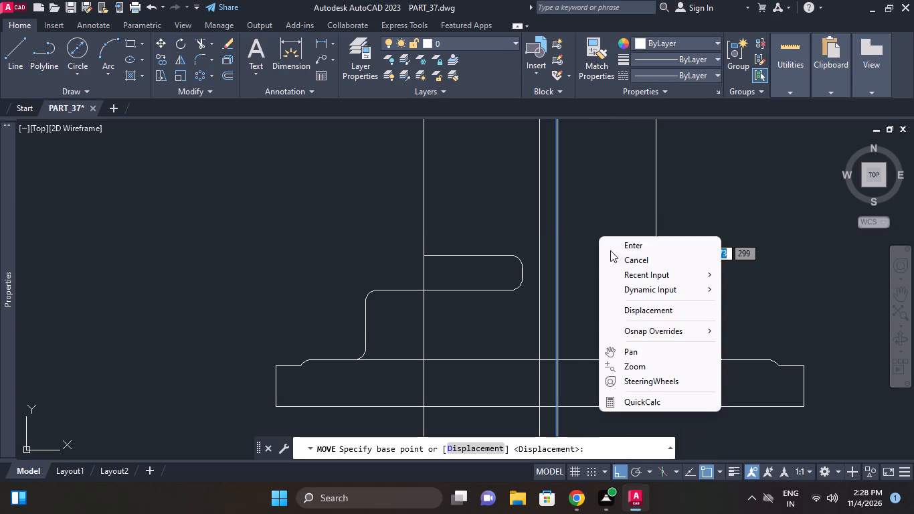
click(628, 259)
click(559, 249)
click(555, 237)
right_click(612, 226)
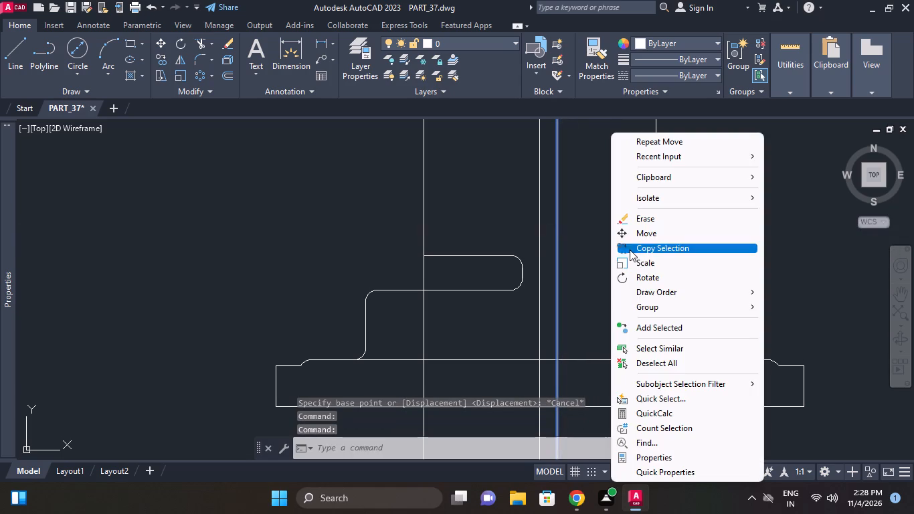
click(639, 226)
Erase the threaded hole and its centreline at the upper right of the copied view.
scroll(588, 251, down, 1)
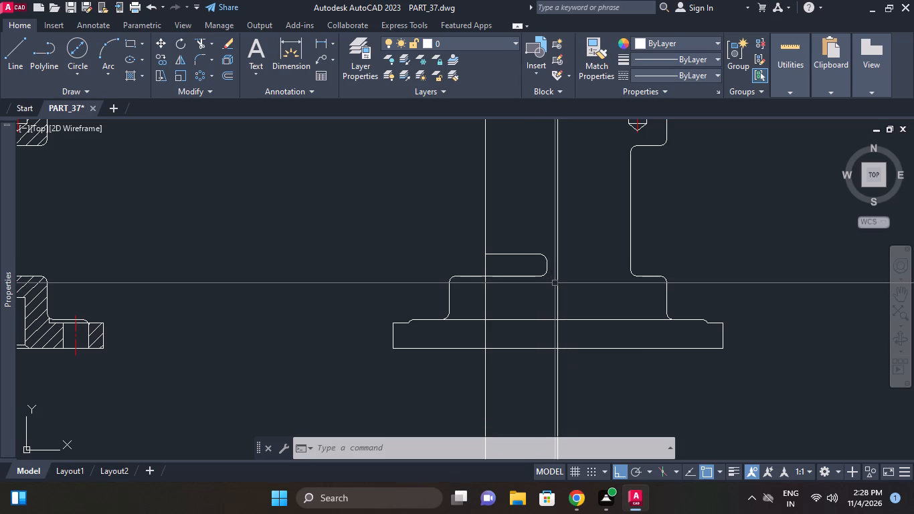
scroll(547, 301, down, 1)
middle_drag(573, 246, 573, 271)
scroll(589, 185, up, 1)
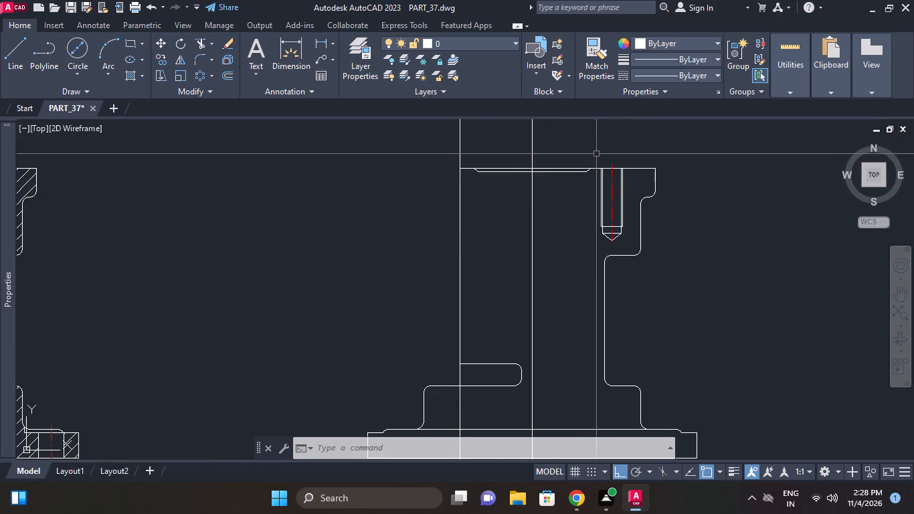
click(594, 152)
click(628, 249)
right_click(699, 205)
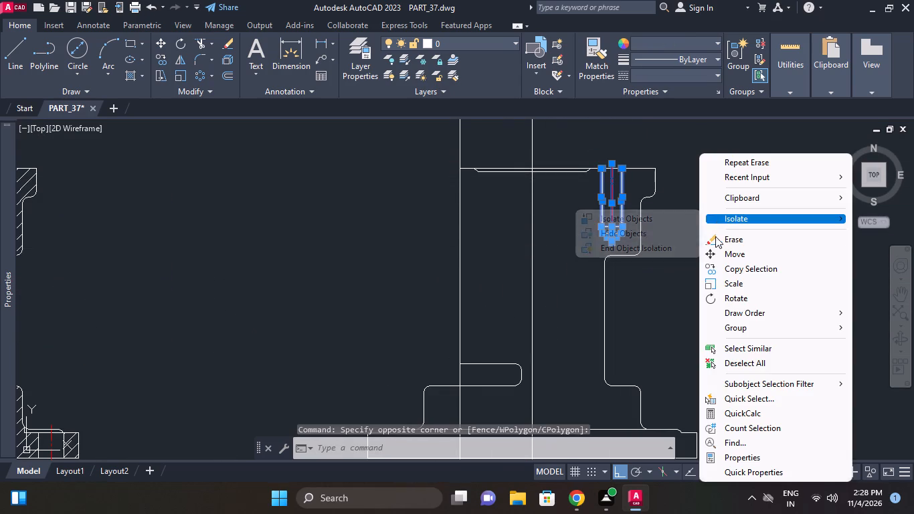
click(715, 236)
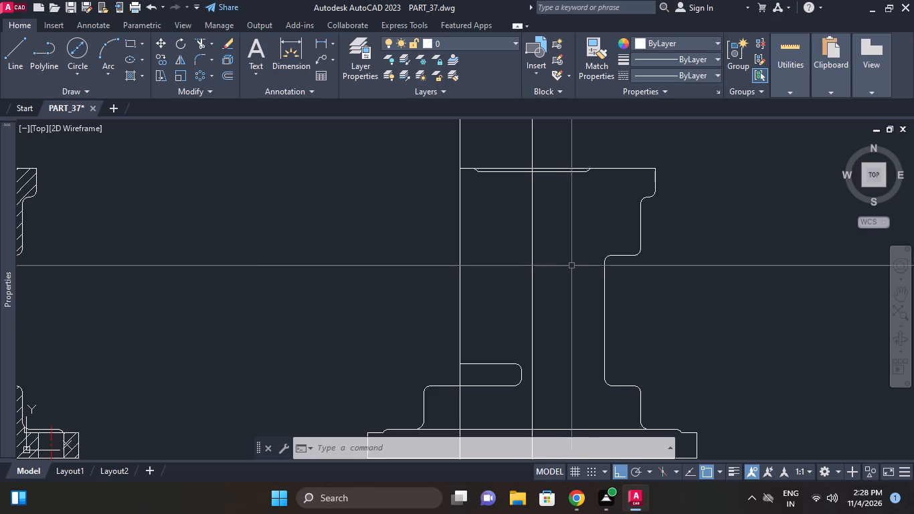
Measure the horizontal distance between the two vertical construction lines with a linear dimension, without placing it.
scroll(572, 265, down, 2)
click(323, 45)
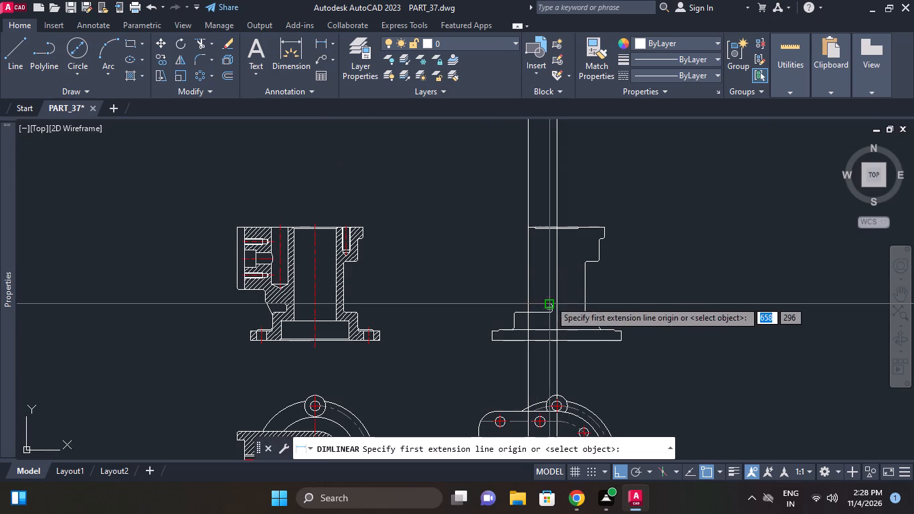
click(531, 267)
click(553, 266)
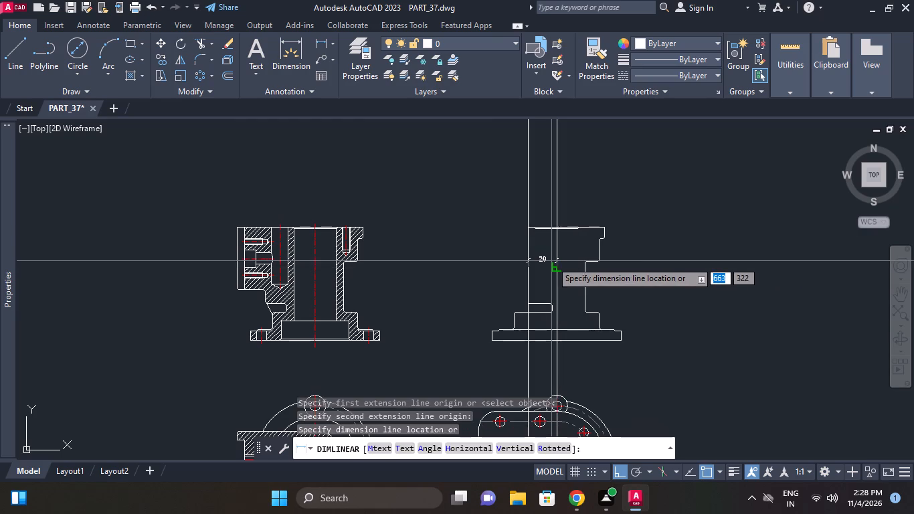
scroll(551, 261, up, 2)
right_click(550, 261)
click(600, 35)
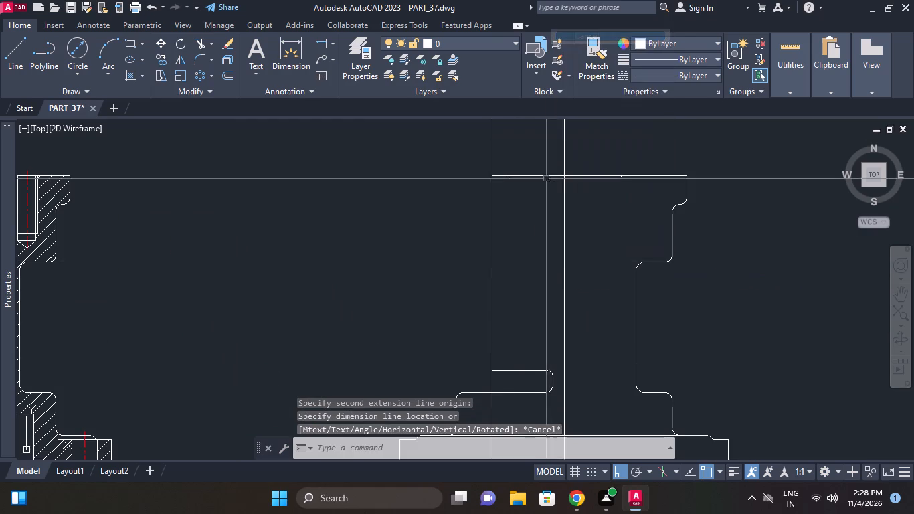
Erase the shallow bore chamfer under the body's top edge, both slanted ends and the horizontal line.
scroll(563, 197, down, 1)
middle_click(535, 164)
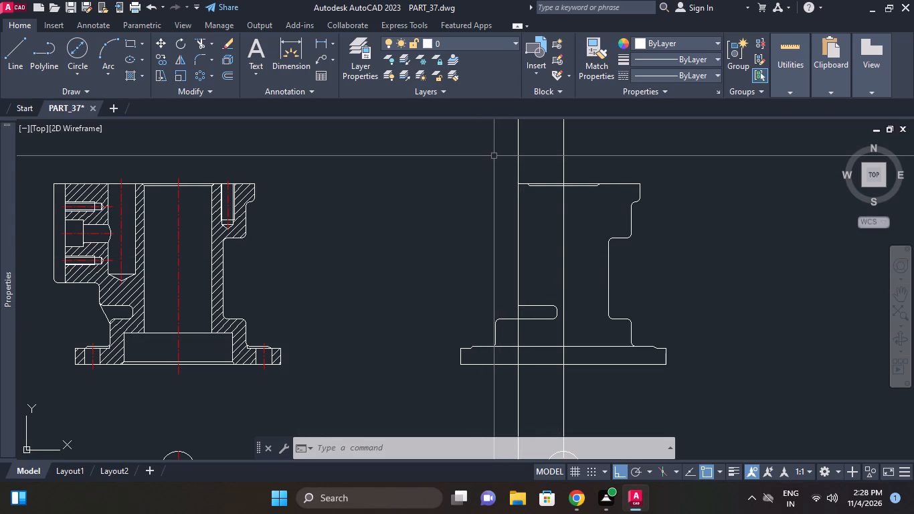
scroll(601, 189, up, 1)
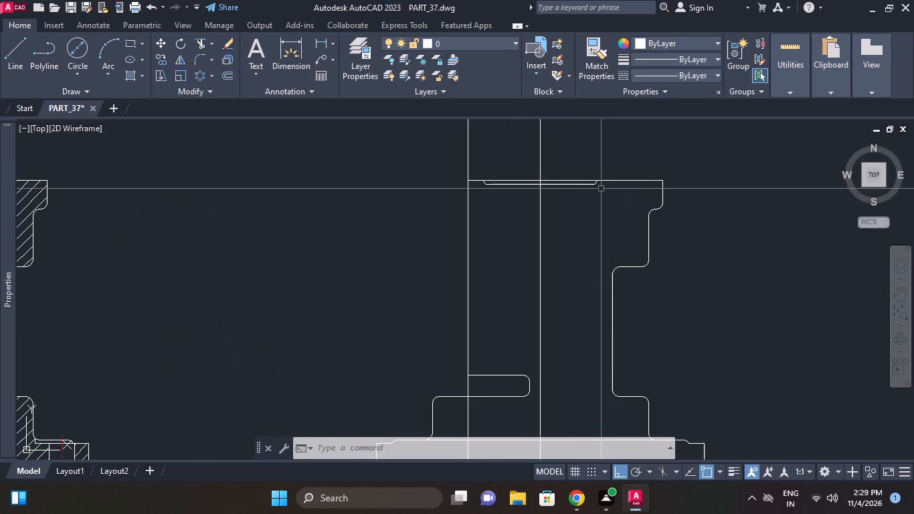
scroll(578, 196, up, 1)
click(424, 160)
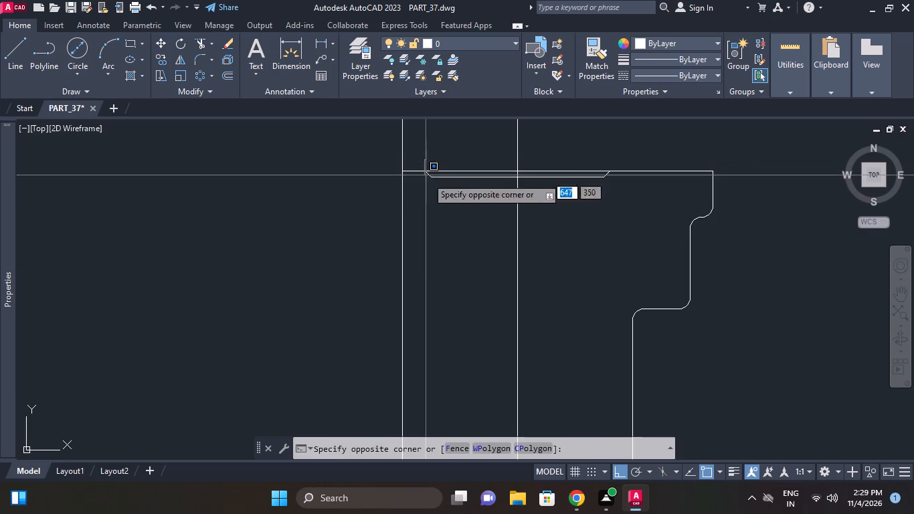
click(632, 201)
right_click(634, 185)
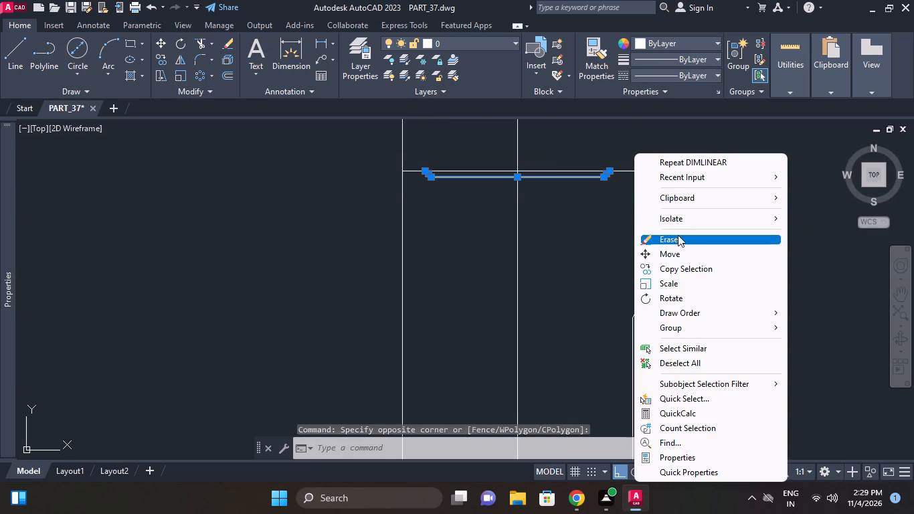
click(677, 236)
Erase the body's whole right-side outline, from the top edge down to the base flange, including its fillets.
scroll(611, 204, down, 1)
middle_drag(608, 203, 594, 165)
scroll(621, 174, down, 1)
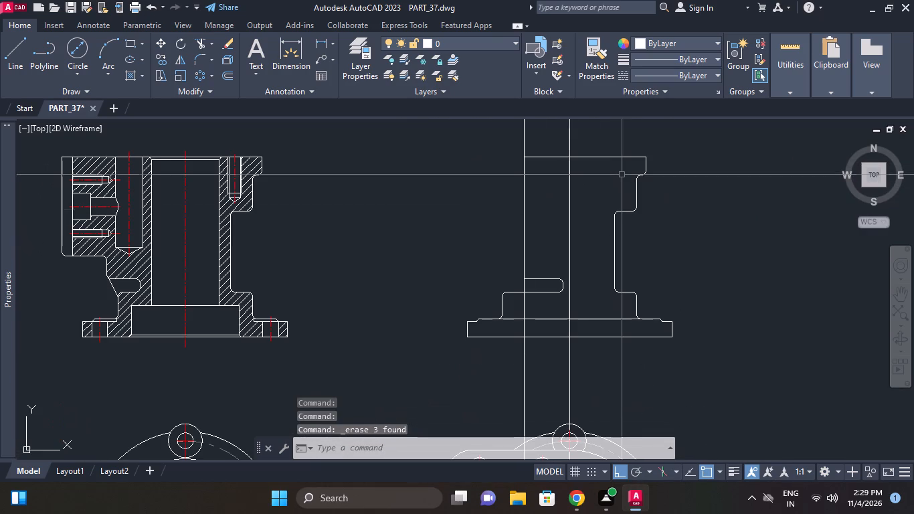
middle_drag(622, 234, 619, 216)
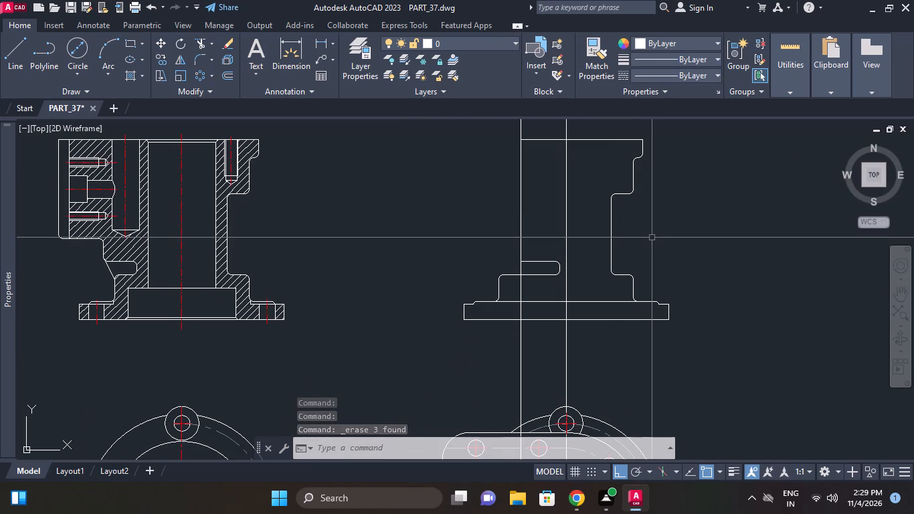
middle_click(652, 238)
click(599, 128)
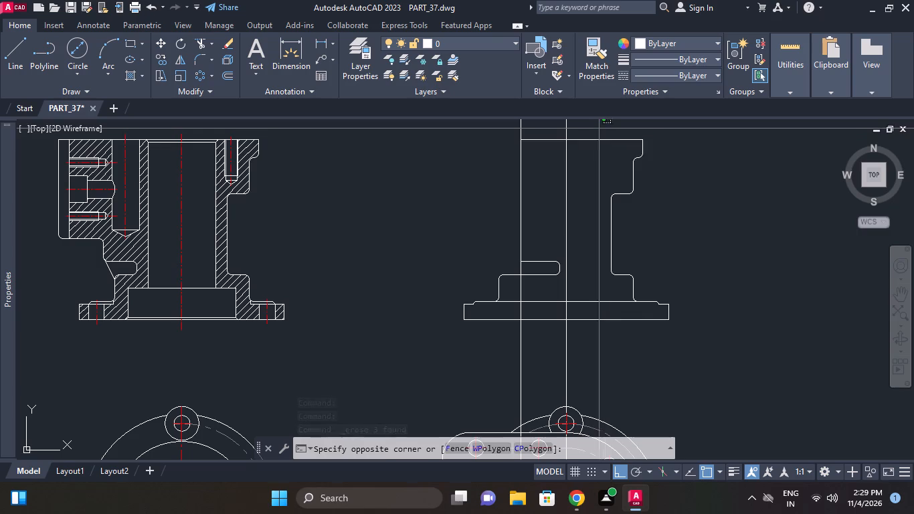
click(689, 302)
right_click(656, 230)
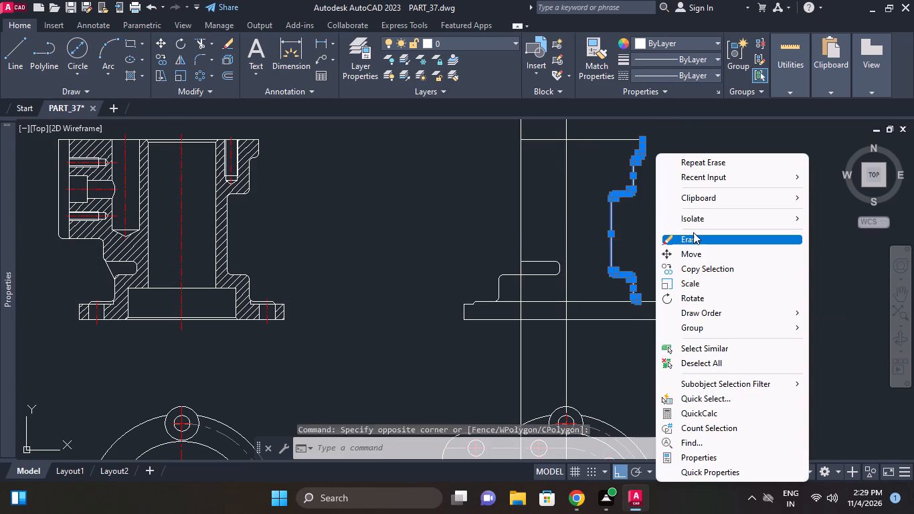
click(693, 232)
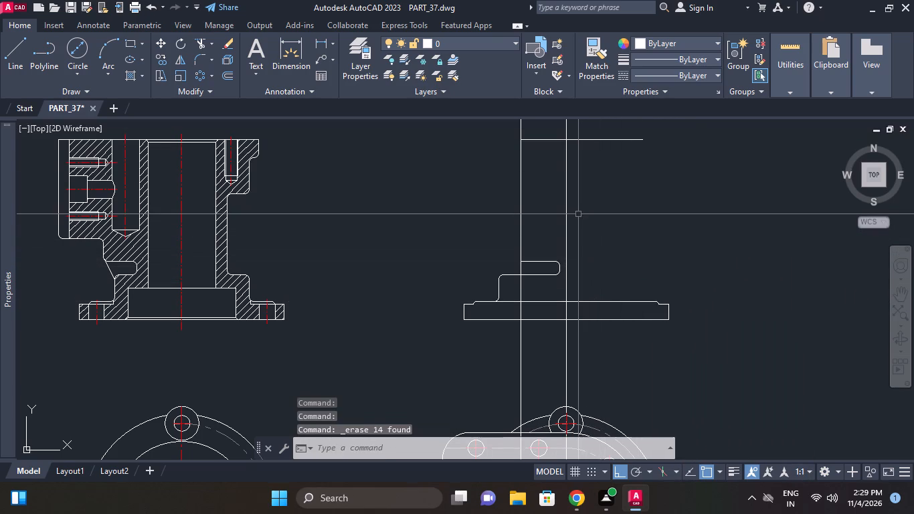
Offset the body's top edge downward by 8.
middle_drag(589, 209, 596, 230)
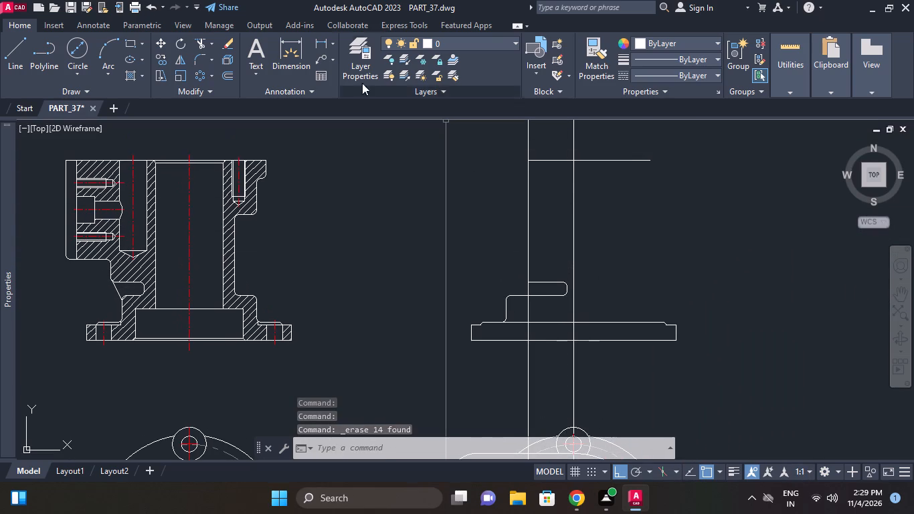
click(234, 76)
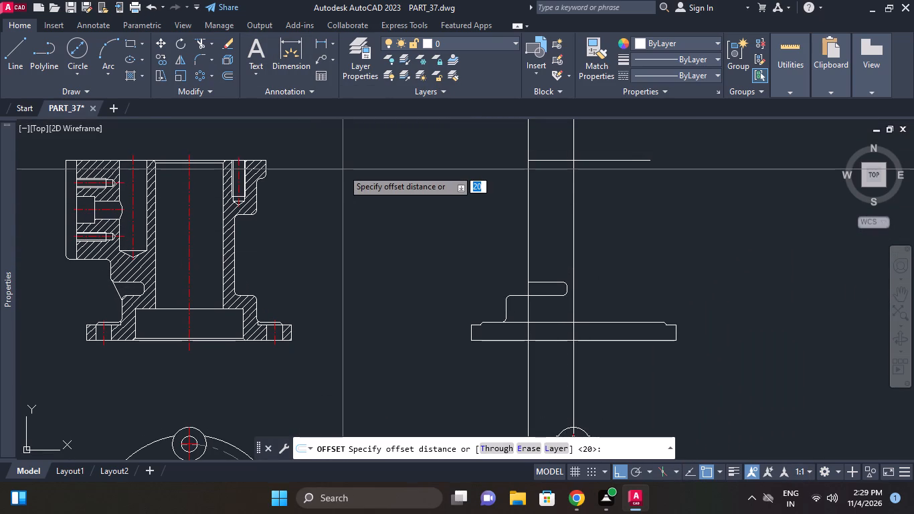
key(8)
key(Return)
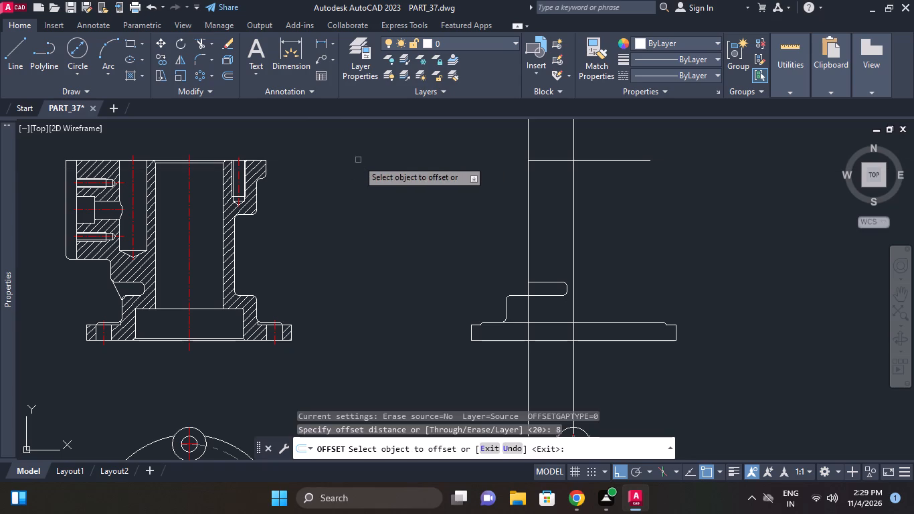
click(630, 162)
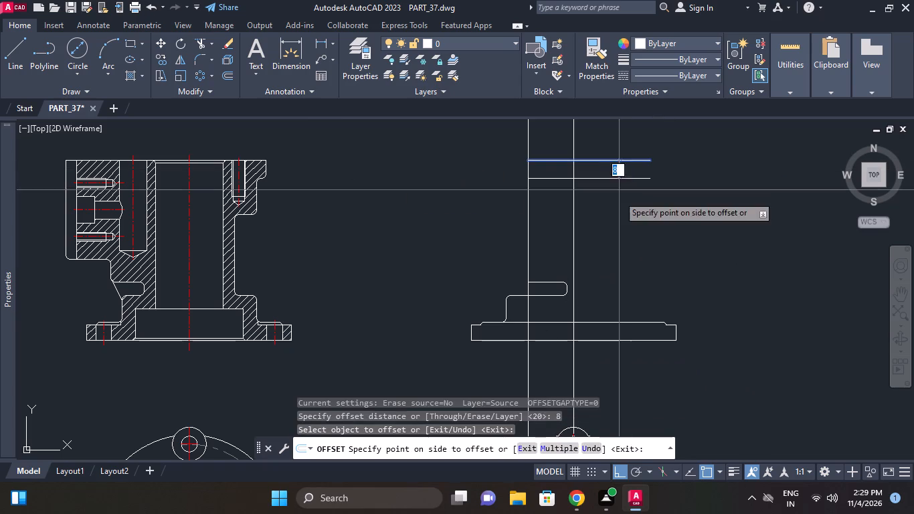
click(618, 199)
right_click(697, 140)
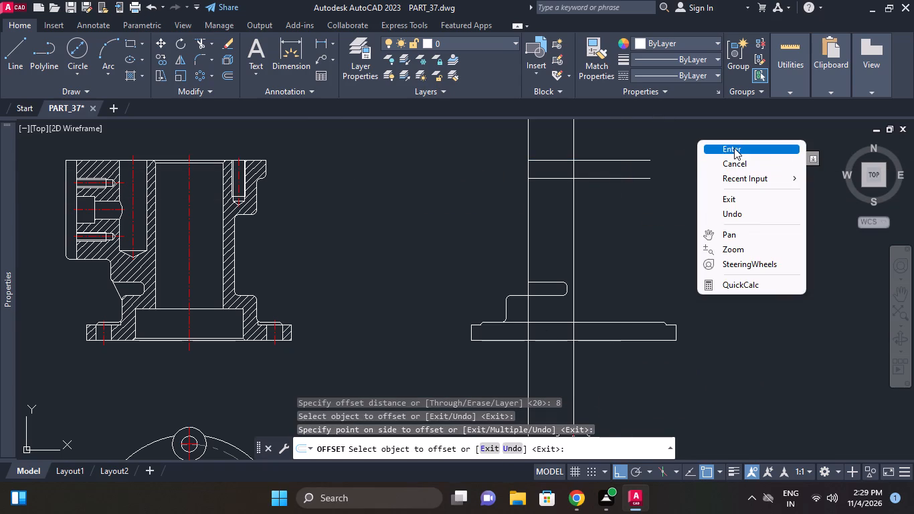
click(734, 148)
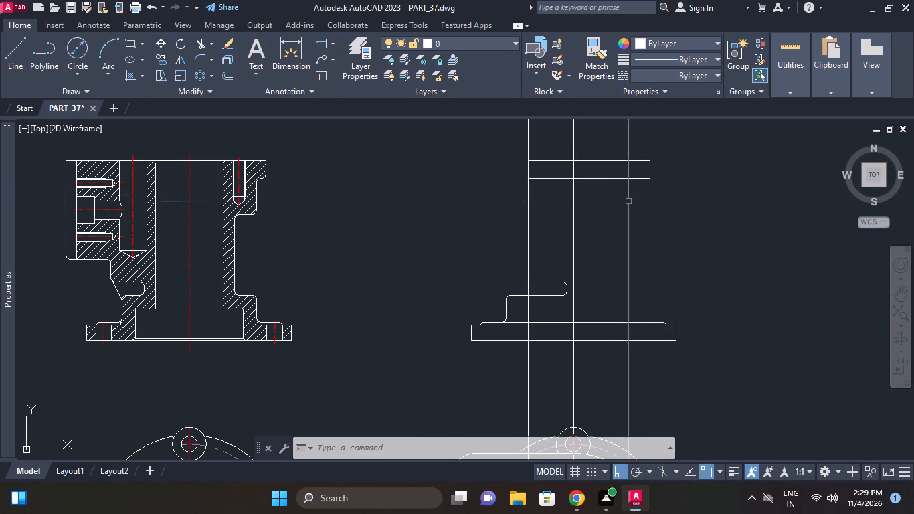
Erase the body's top edge together with the line offset below it.
scroll(612, 199, down, 1)
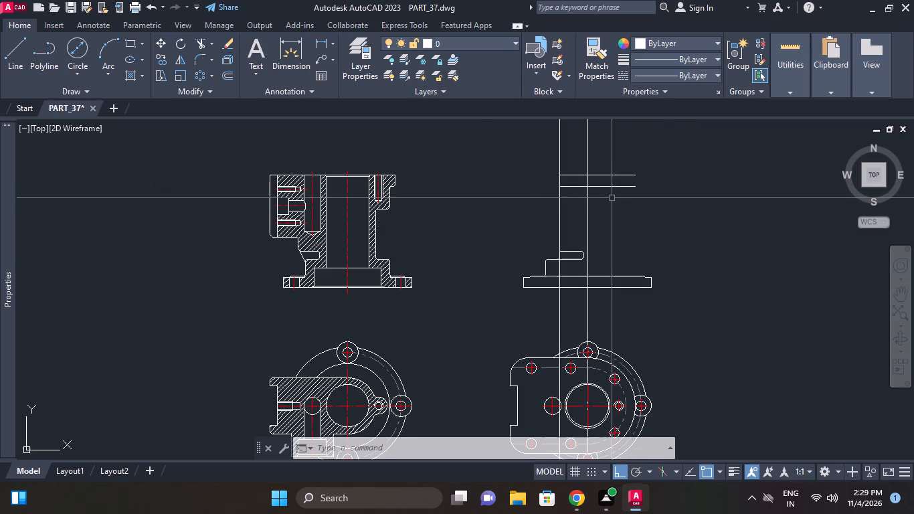
scroll(577, 211, up, 1)
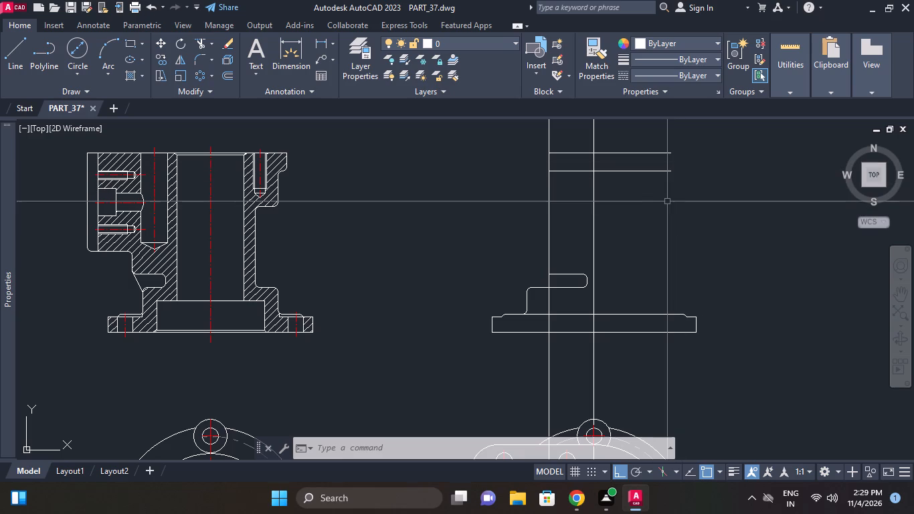
click(585, 175)
click(583, 167)
click(581, 158)
click(573, 145)
right_click(573, 145)
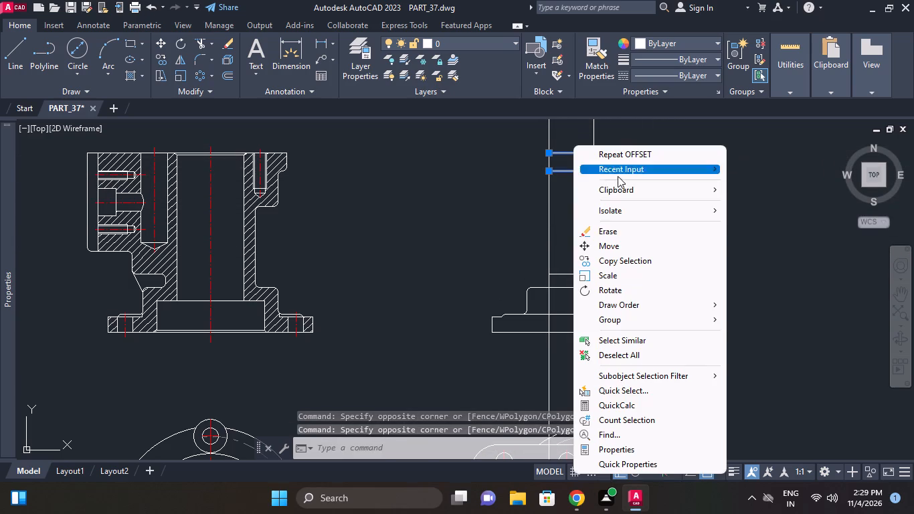
click(622, 232)
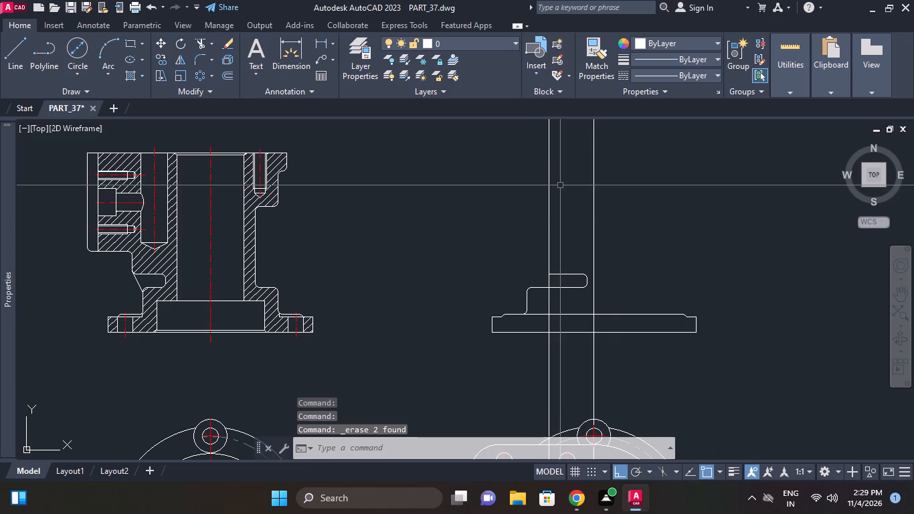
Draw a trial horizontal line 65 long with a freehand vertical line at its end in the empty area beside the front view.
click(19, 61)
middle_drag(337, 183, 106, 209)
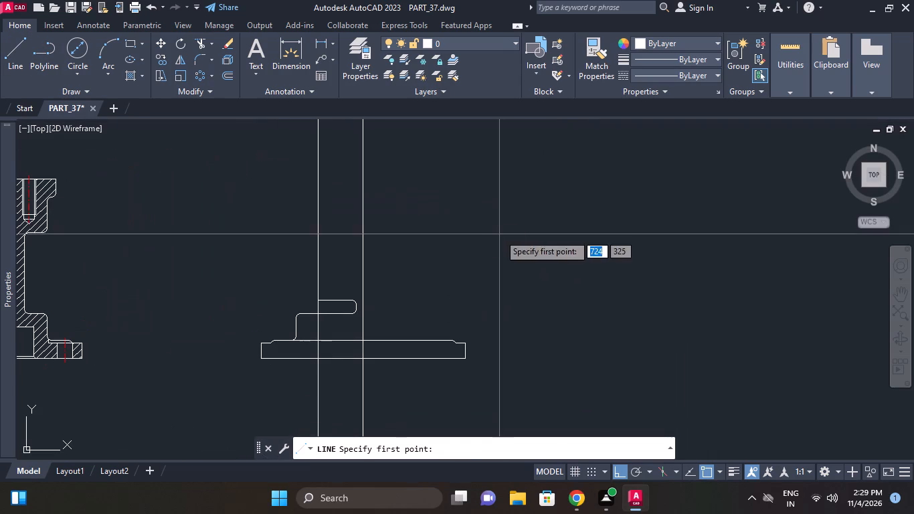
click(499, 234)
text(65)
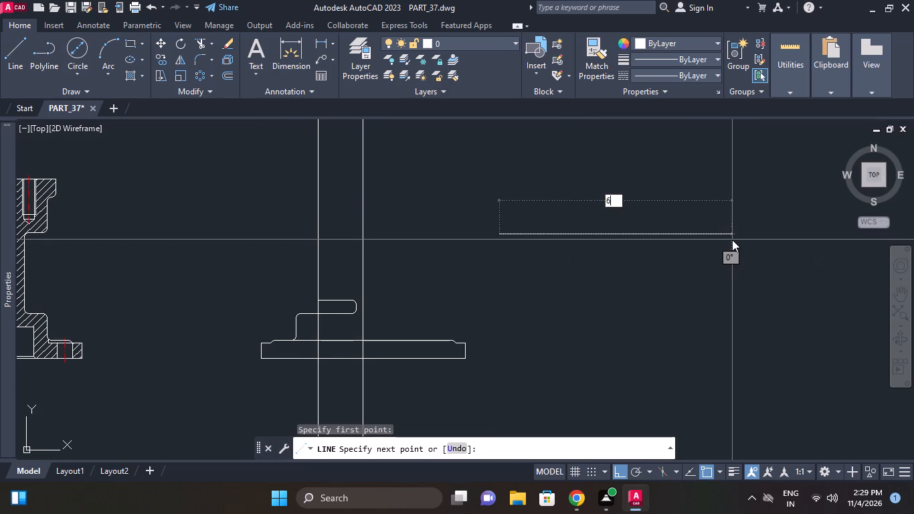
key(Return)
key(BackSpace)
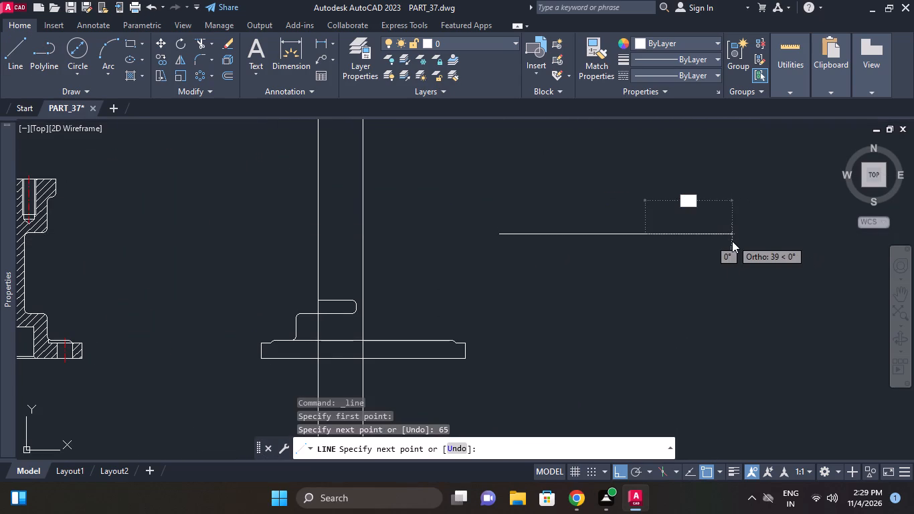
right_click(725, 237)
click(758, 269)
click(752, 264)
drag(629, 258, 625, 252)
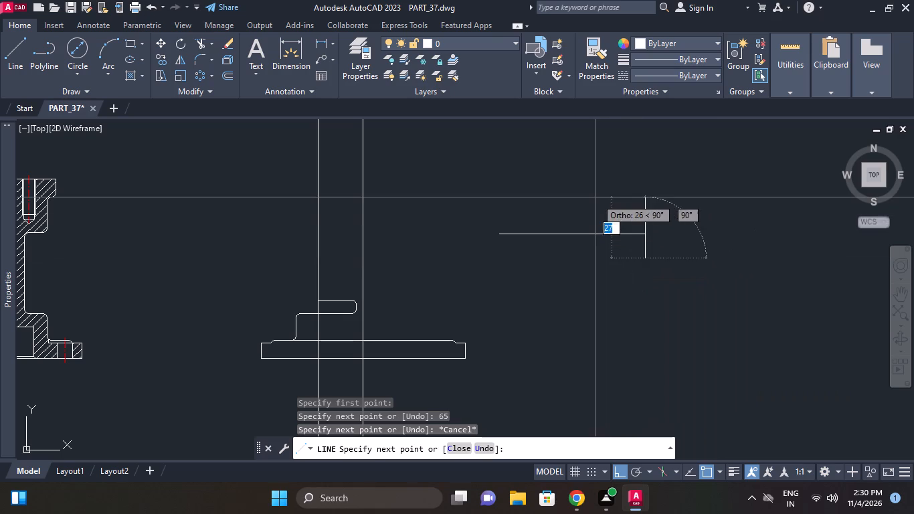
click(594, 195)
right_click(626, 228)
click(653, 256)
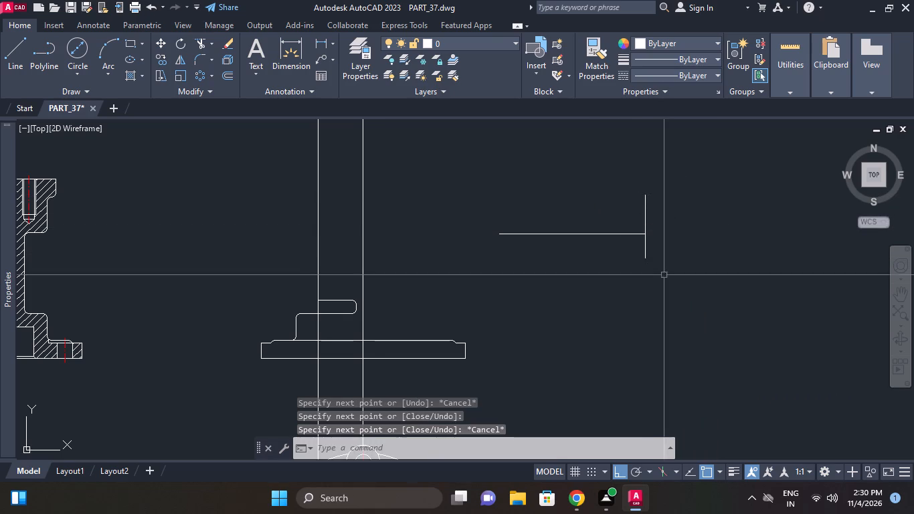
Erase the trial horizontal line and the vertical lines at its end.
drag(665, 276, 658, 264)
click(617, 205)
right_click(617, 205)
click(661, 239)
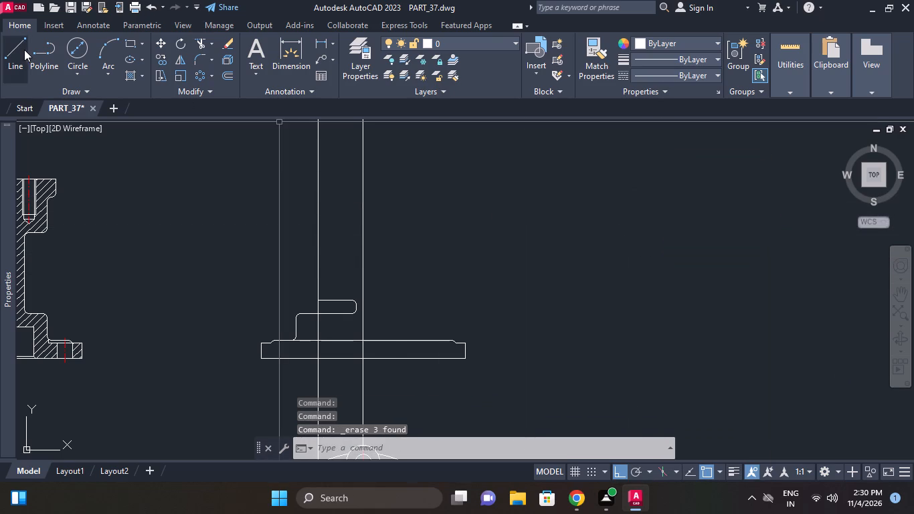
Draw a horizontal line 68 long in the empty area beside the front view.
click(24, 50)
click(551, 240)
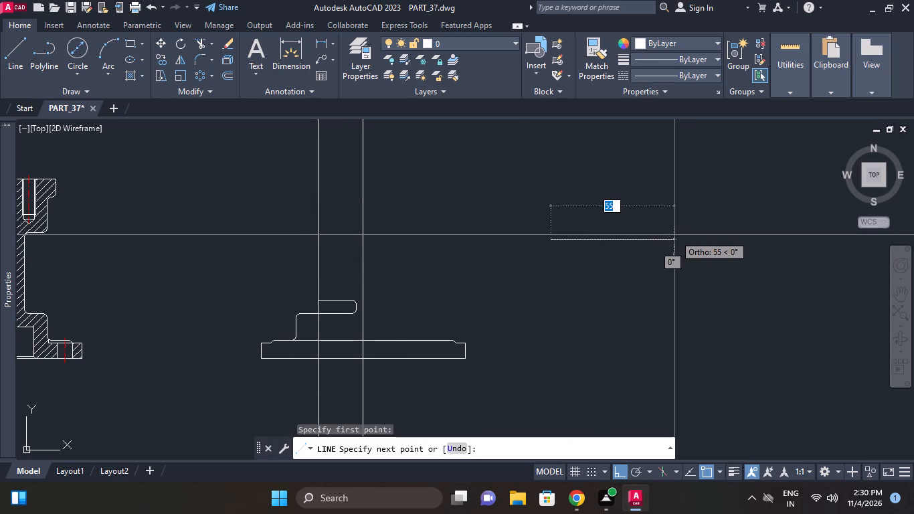
text(68)
key(Return)
key(Return)
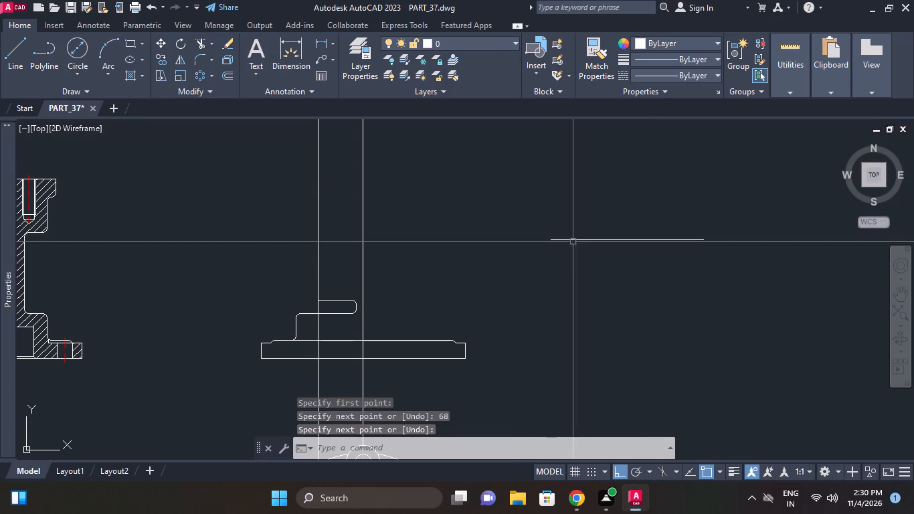
Check the new horizontal line's length with a linear dimension preview, without placing the dimension.
click(316, 39)
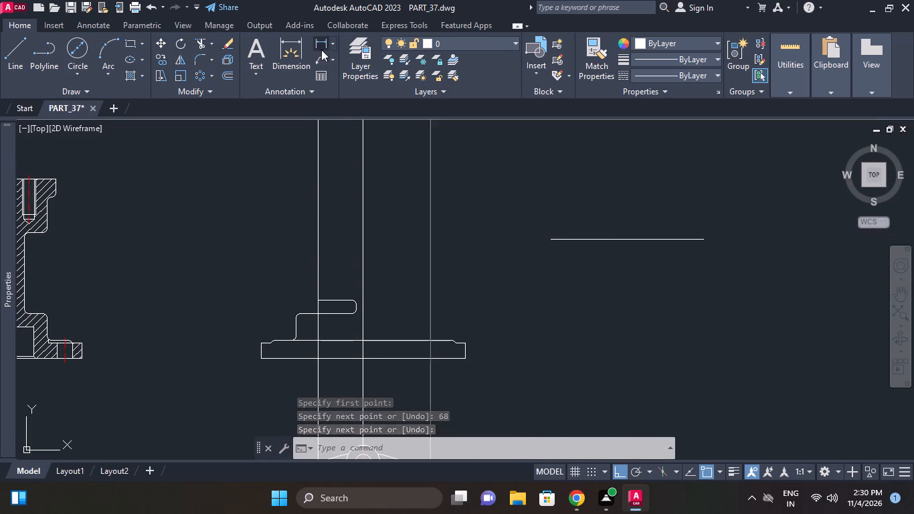
right_click(496, 176)
click(601, 238)
right_click(600, 201)
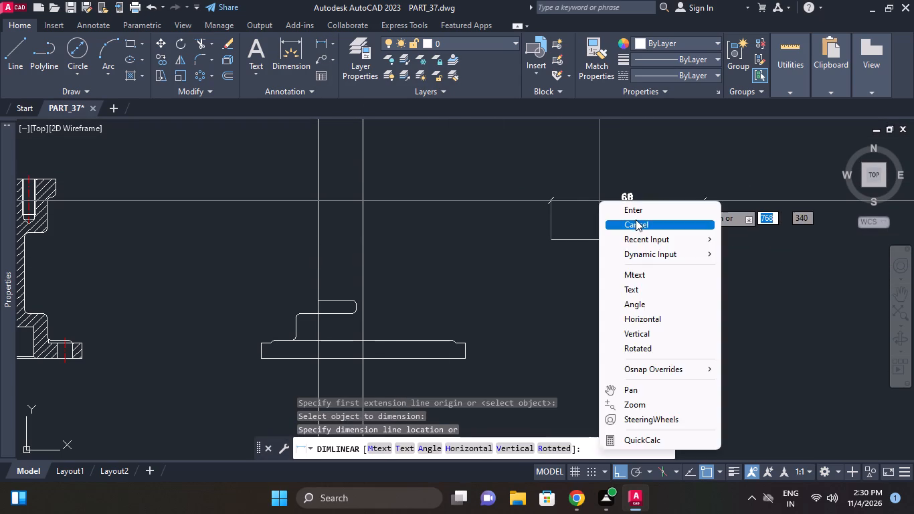
click(636, 220)
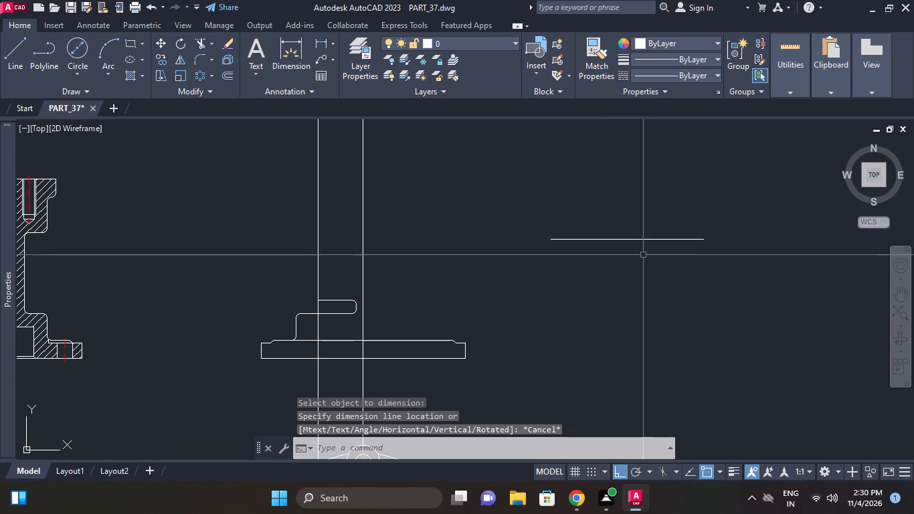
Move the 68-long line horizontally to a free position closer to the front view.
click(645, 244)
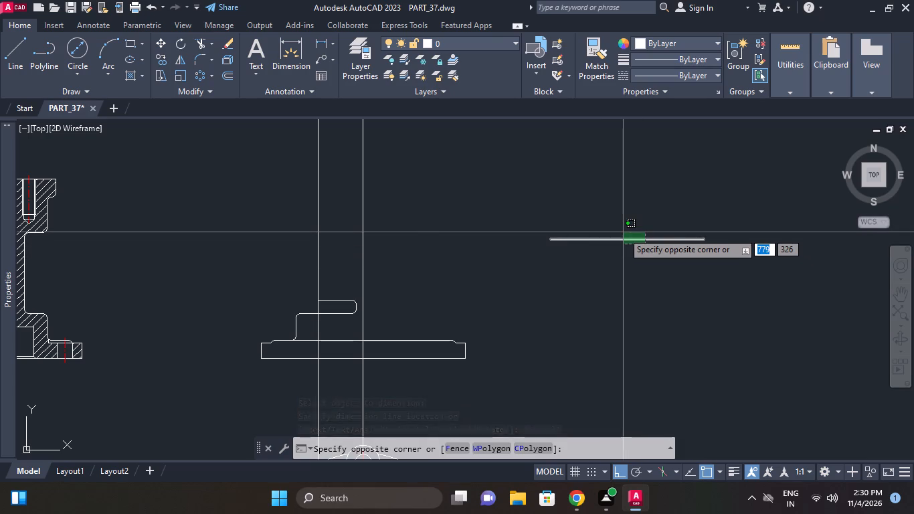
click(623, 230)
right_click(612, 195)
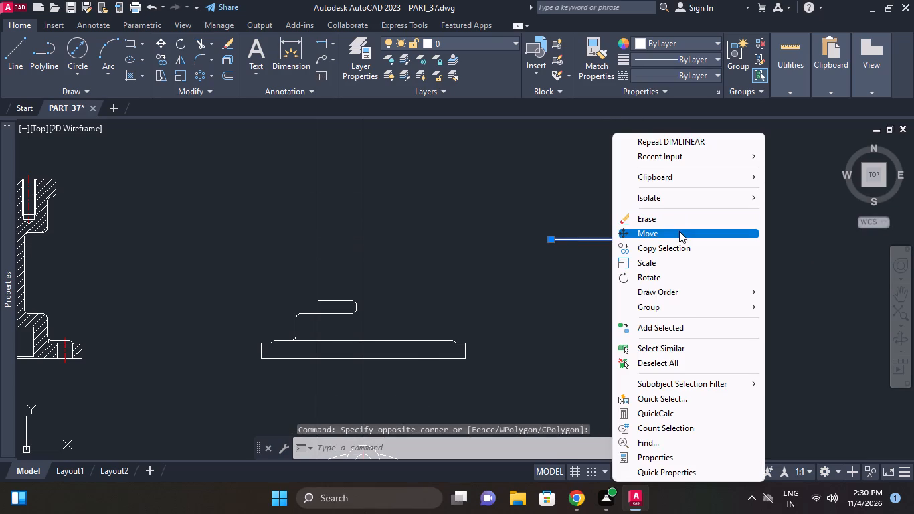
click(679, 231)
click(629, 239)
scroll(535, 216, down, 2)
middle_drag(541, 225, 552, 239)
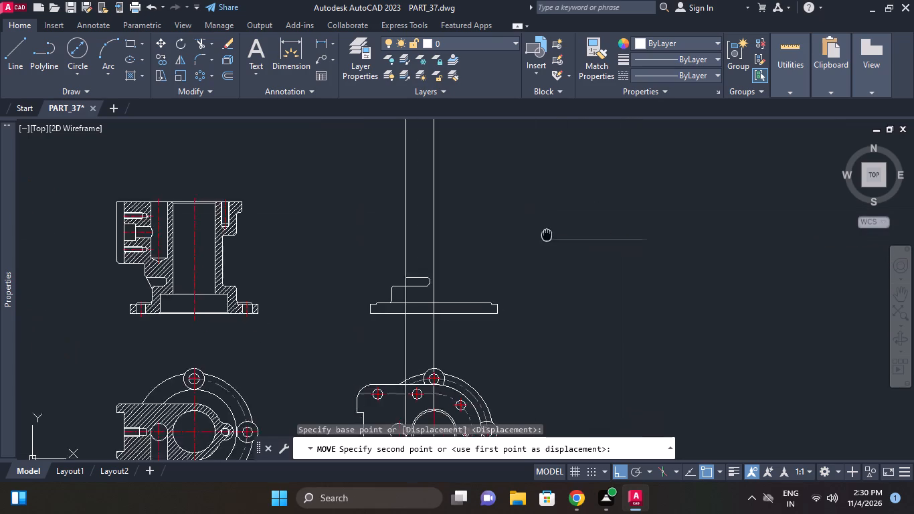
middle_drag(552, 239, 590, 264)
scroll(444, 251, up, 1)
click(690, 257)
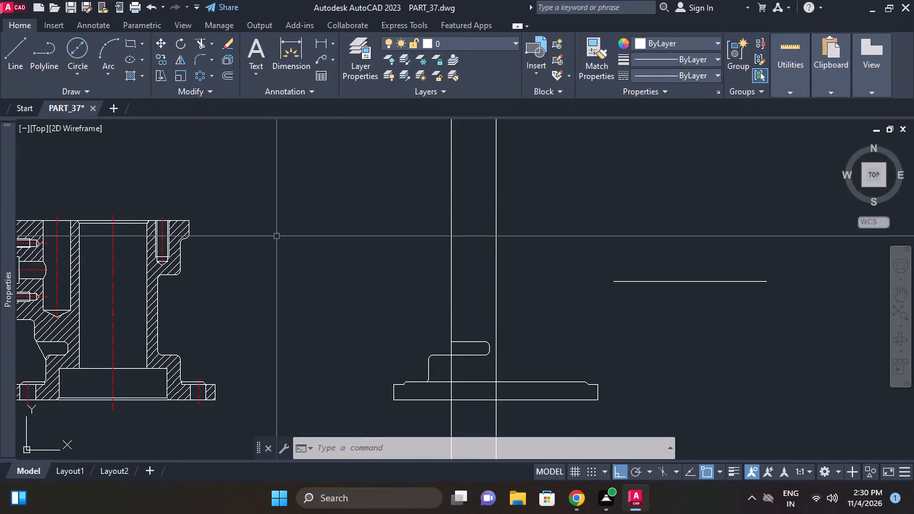
Place a horizontal construction line through the top edge of the hatched section view.
text(xl h)
key(space)
click(190, 220)
right_click(313, 179)
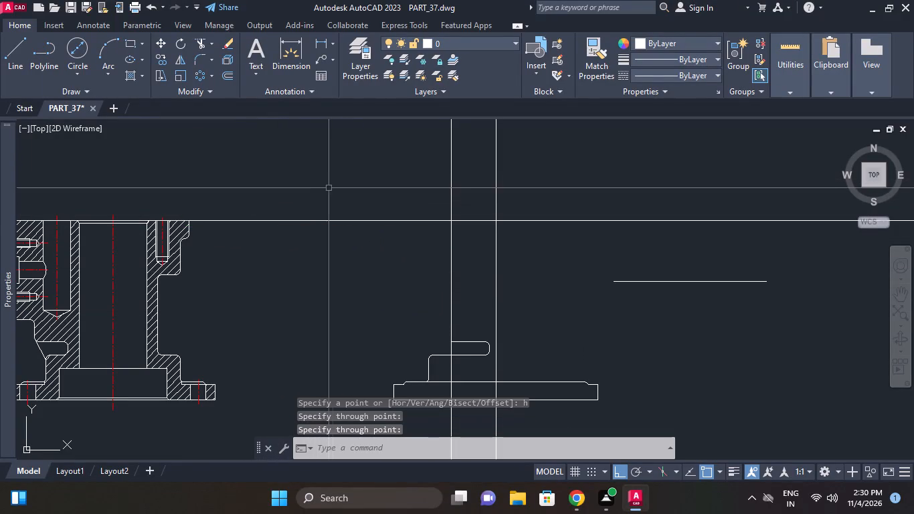
Move the 68-long line by its midpoint to where the horizontal construction line crosses the front view's vertical centre construction line.
click(695, 305)
click(687, 268)
right_click(707, 249)
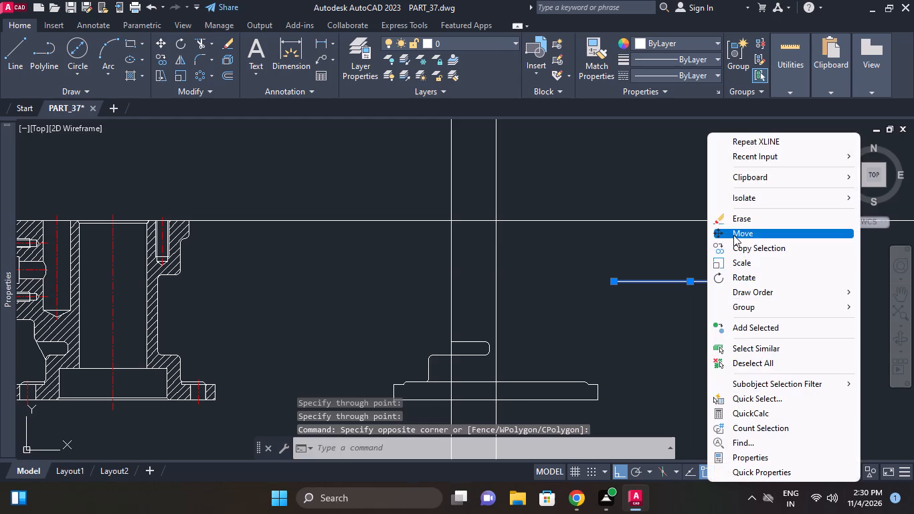
click(733, 235)
click(689, 284)
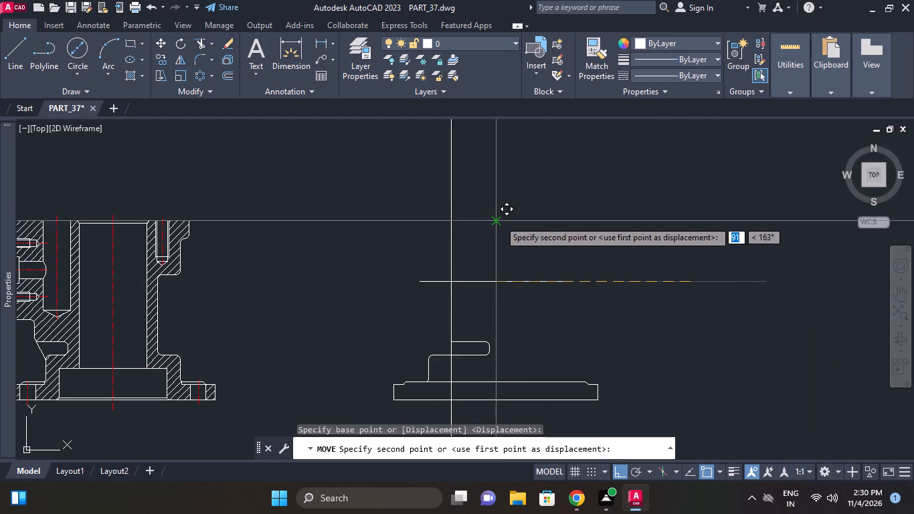
click(496, 222)
right_click(553, 181)
click(620, 163)
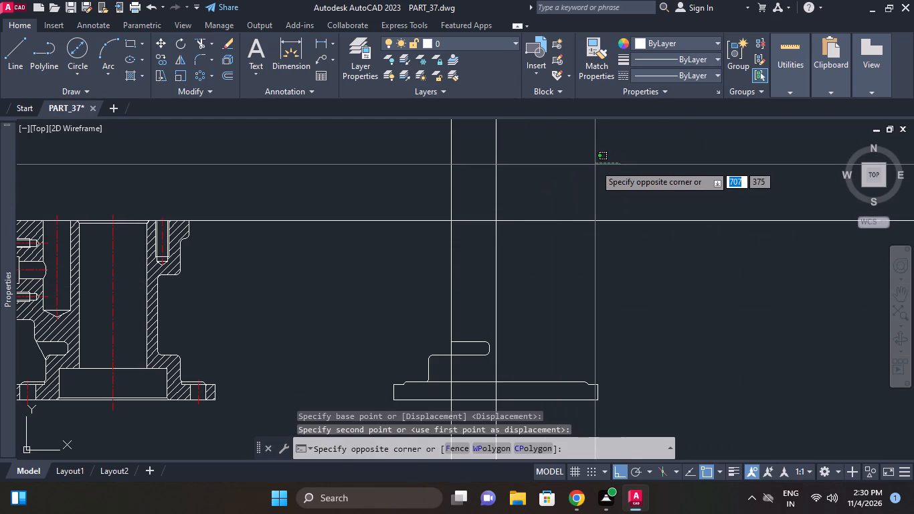
click(638, 165)
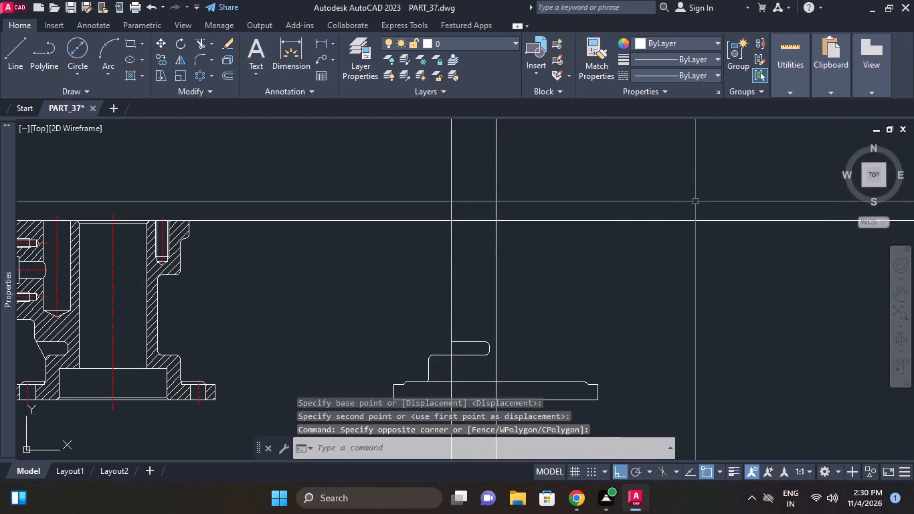
Erase the horizontal construction line projected from the section's top edge.
drag(731, 252, 731, 239)
click(727, 193)
right_click(727, 193)
click(780, 218)
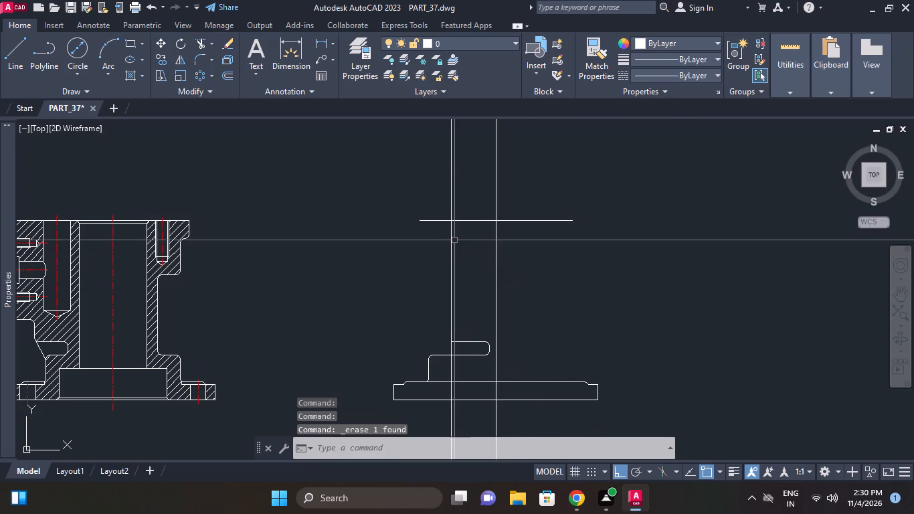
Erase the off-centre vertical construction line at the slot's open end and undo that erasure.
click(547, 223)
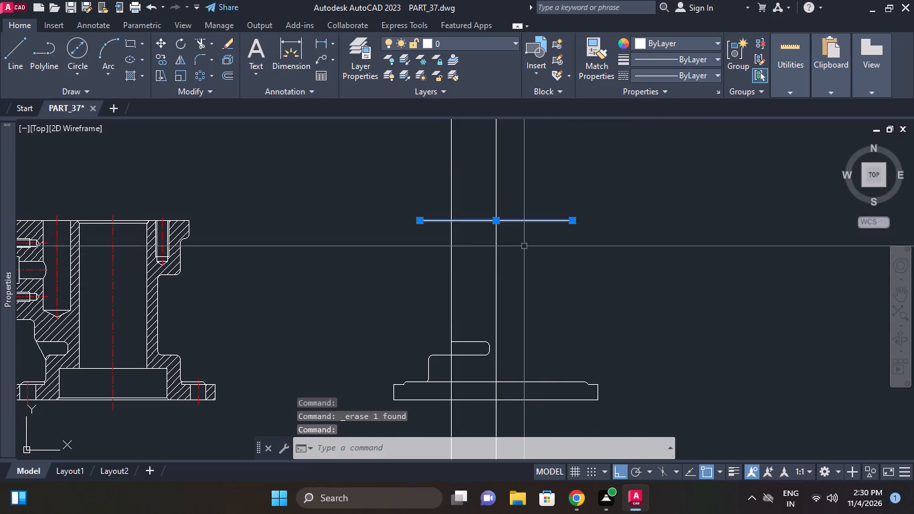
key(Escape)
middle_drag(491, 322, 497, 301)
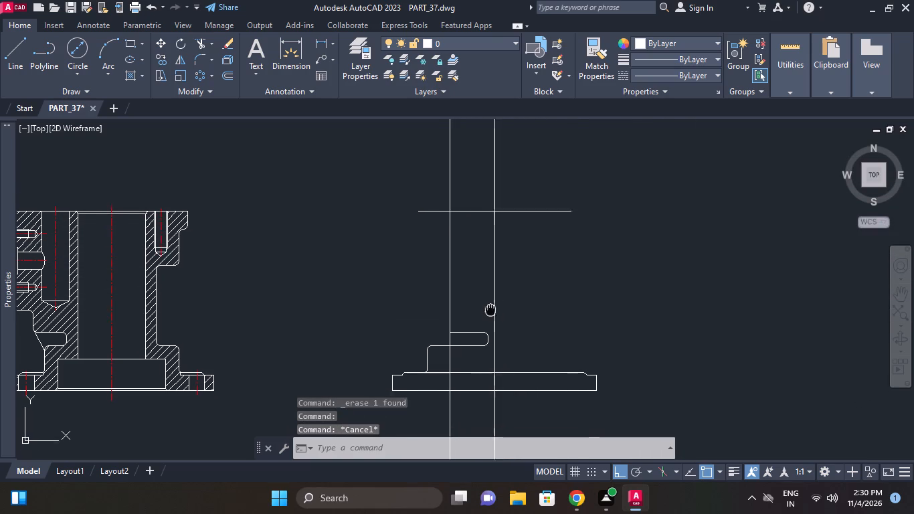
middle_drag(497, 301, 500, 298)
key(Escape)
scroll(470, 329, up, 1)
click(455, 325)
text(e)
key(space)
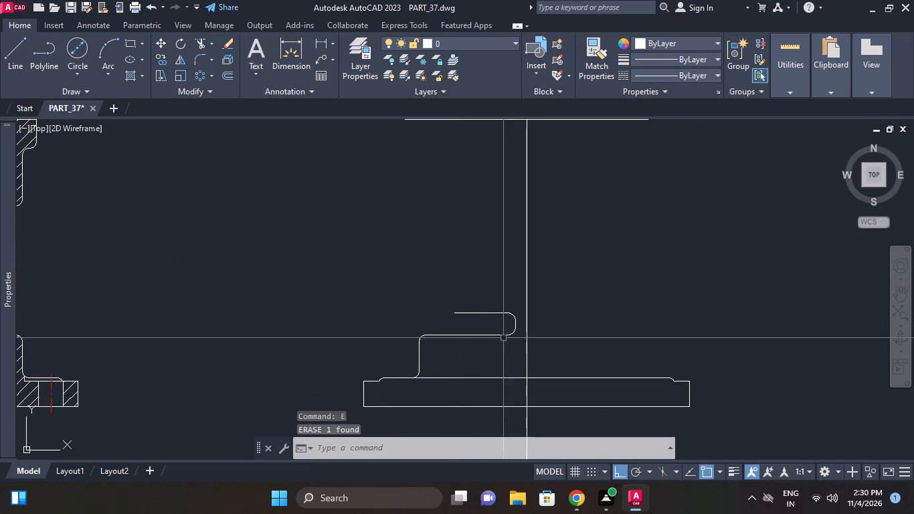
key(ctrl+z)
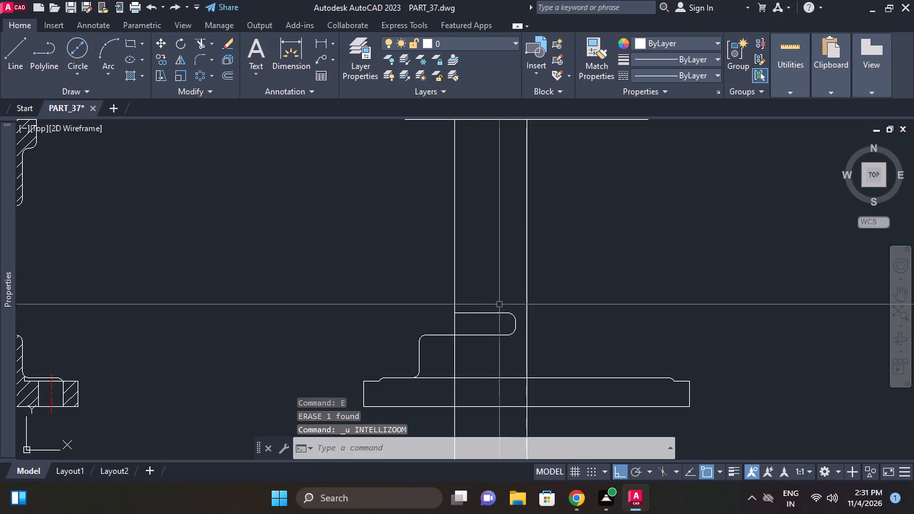
Erase the off-centre vertical construction line at the slot's open end, keeping the centre one.
click(457, 288)
click(452, 287)
key(e)
key(space)
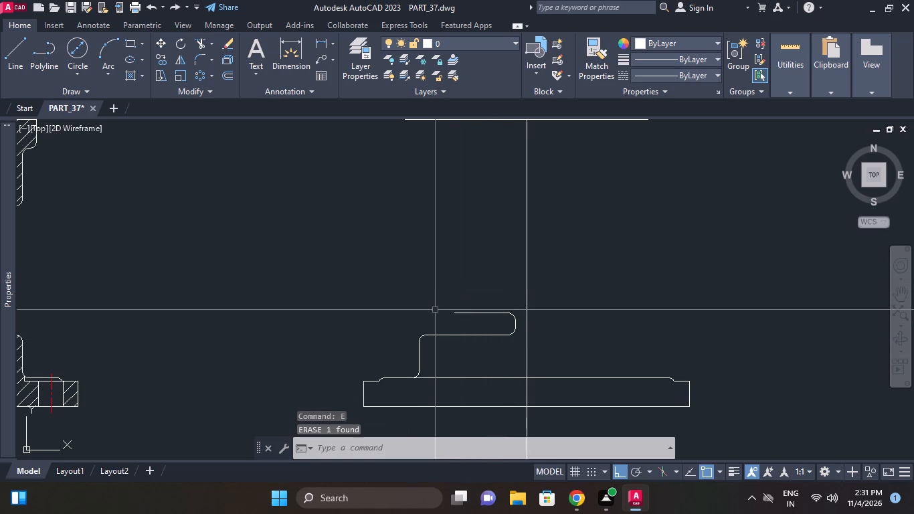
Mirror the stepped outline above the base flange, including its rounded slot end, about the vertical centre line, keeping the source objects.
click(371, 283)
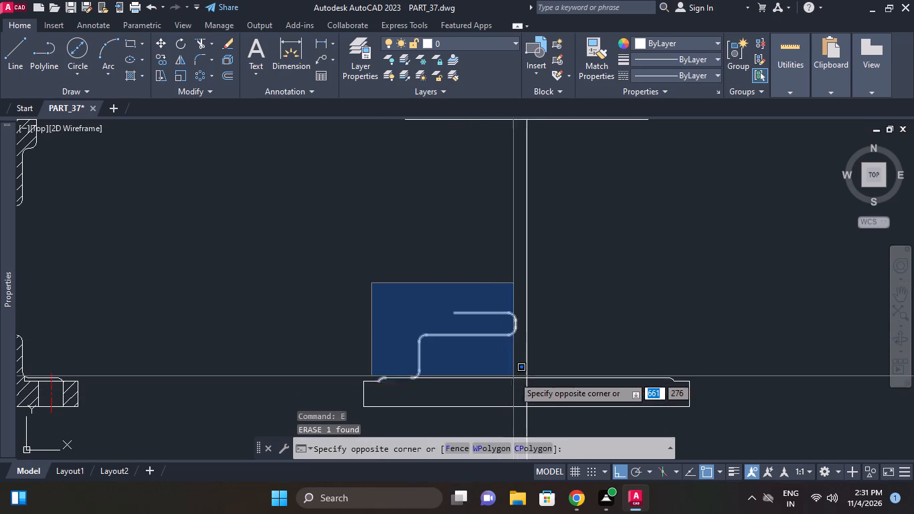
key(Escape)
click(399, 282)
click(526, 406)
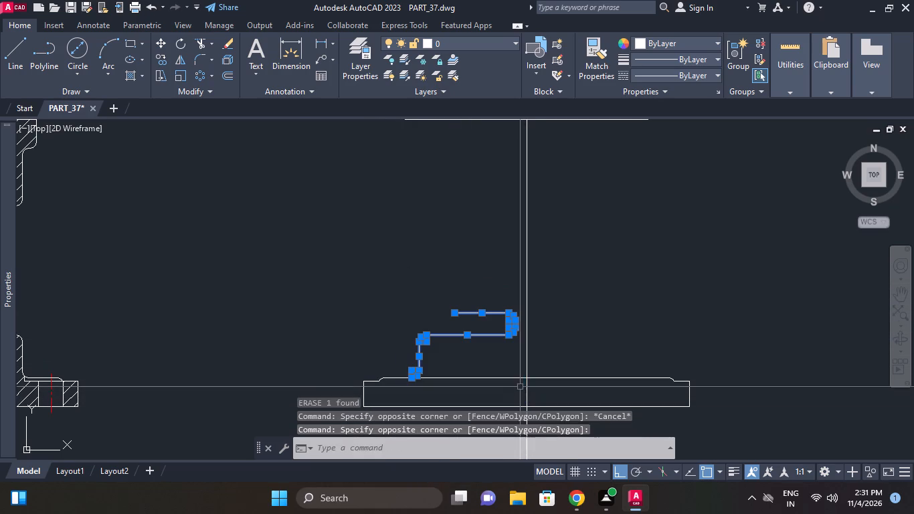
text(mi)
key(space)
click(525, 378)
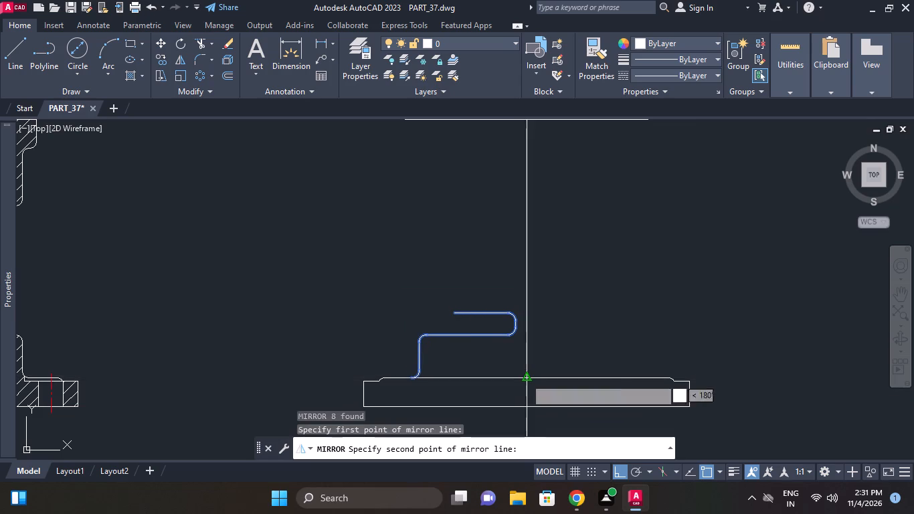
click(523, 408)
right_click(591, 288)
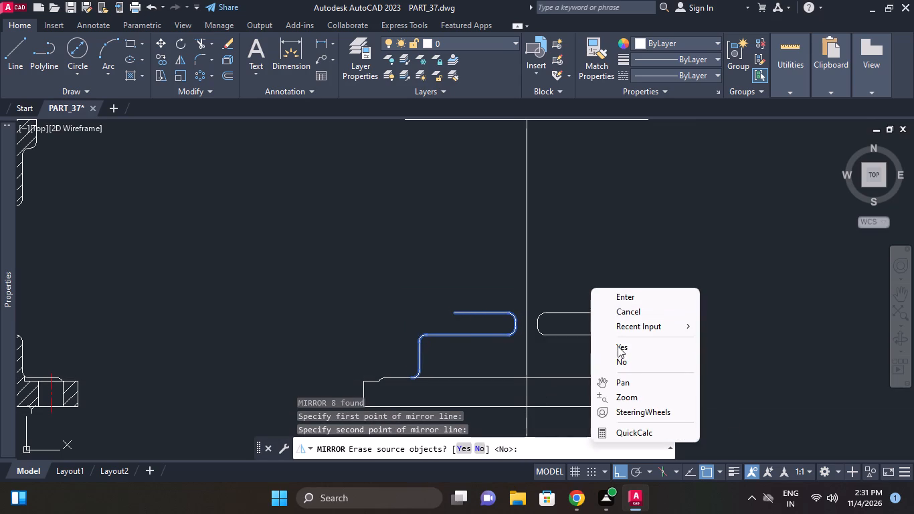
click(622, 361)
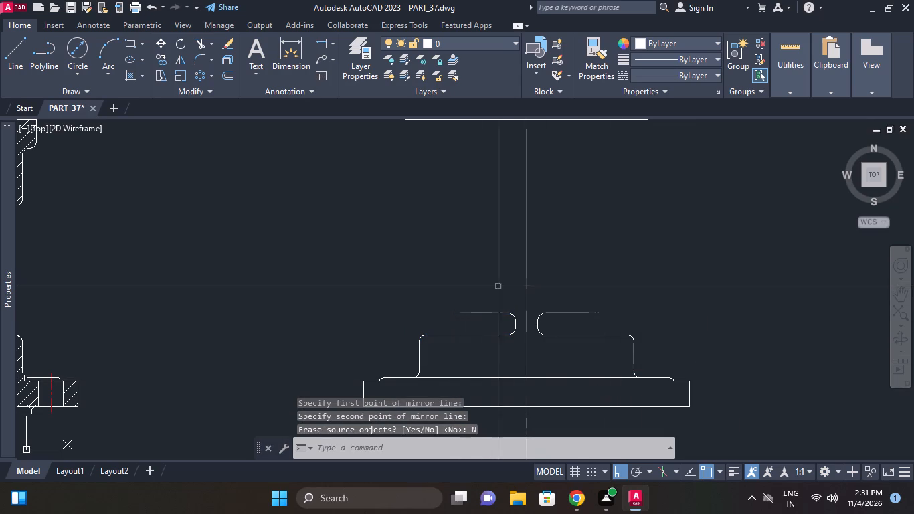
Offset the front view's top edge downward by 8.
middle_drag(578, 305, 575, 321)
middle_drag(575, 325, 576, 343)
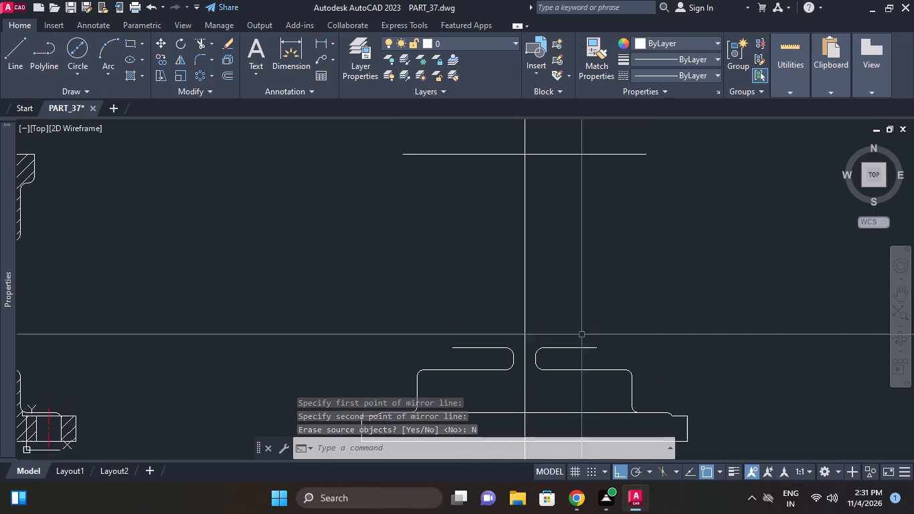
click(222, 72)
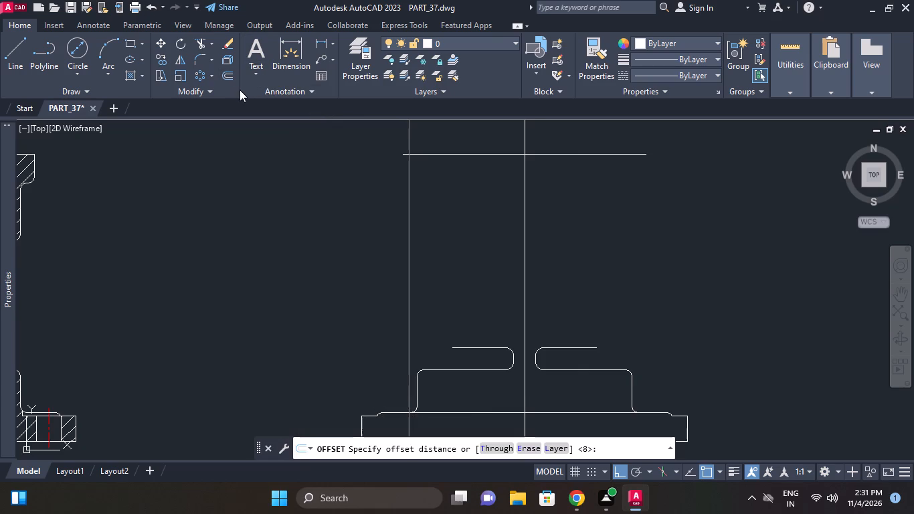
click(232, 81)
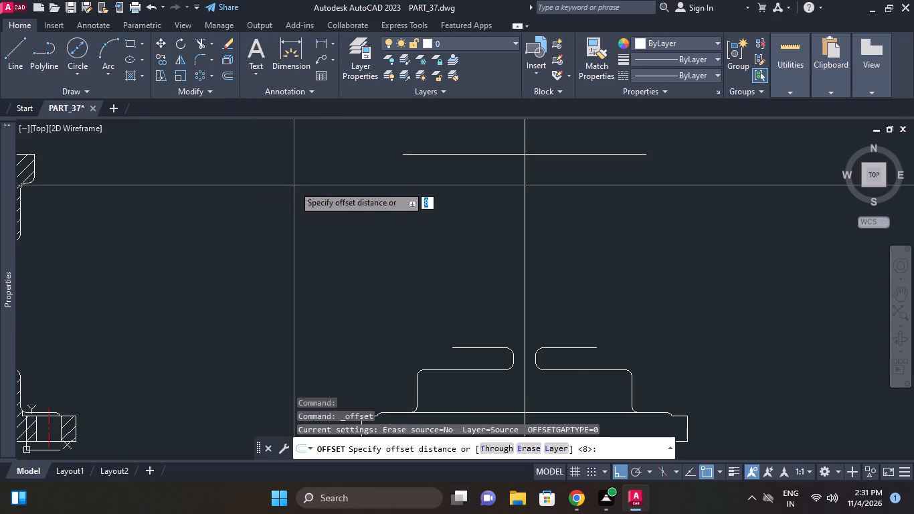
key(Return)
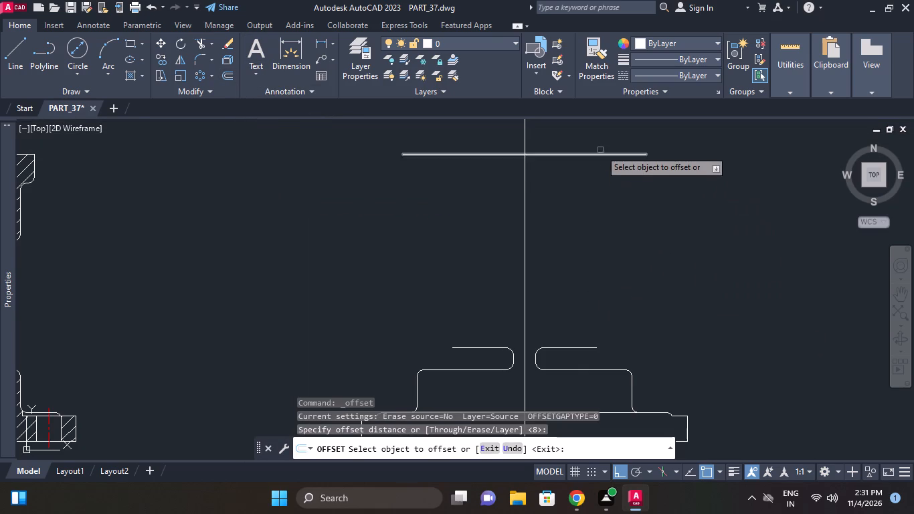
click(596, 157)
click(596, 193)
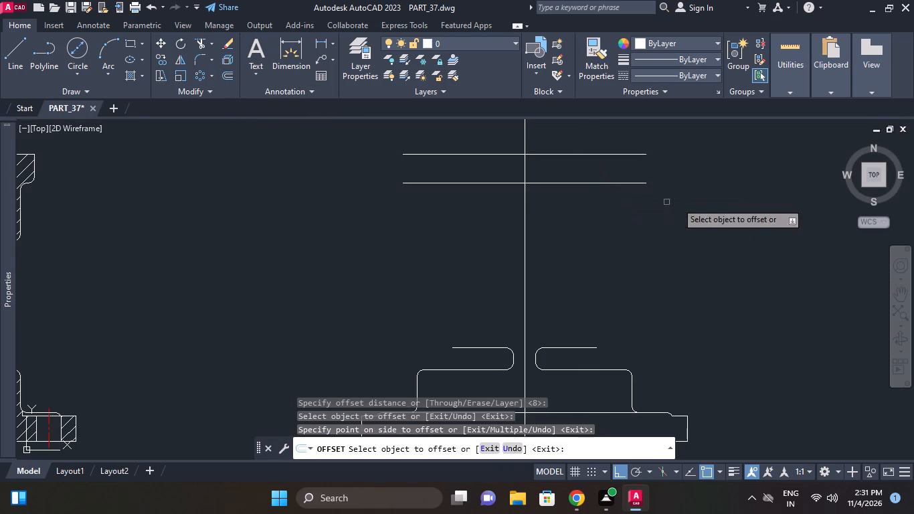
right_click(698, 193)
click(728, 199)
Close both ends of the top flange with vertical lines joining its upper and lower edges.
scroll(570, 187, down, 1)
middle_drag(593, 193, 613, 193)
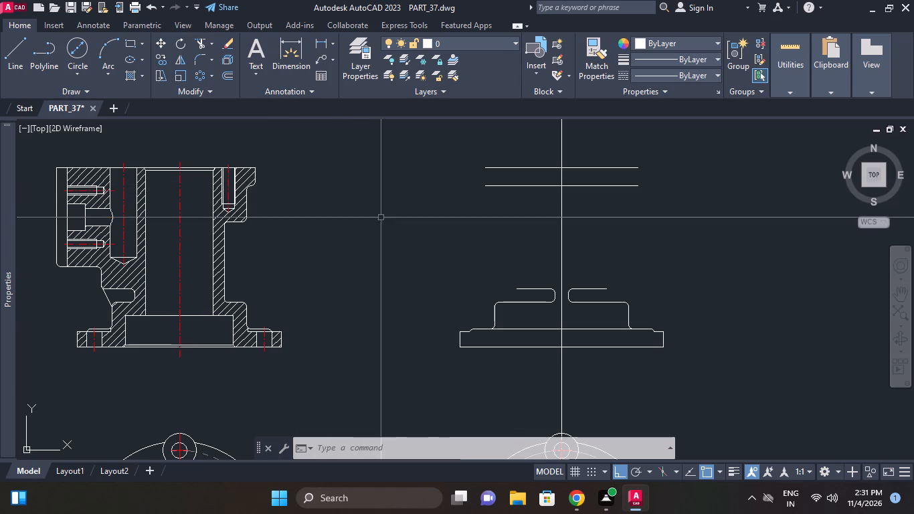
click(27, 53)
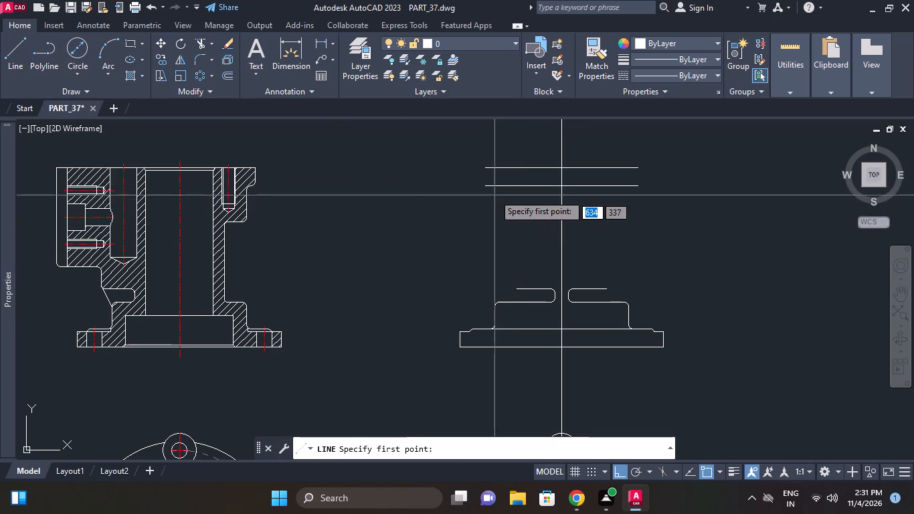
click(486, 186)
click(487, 172)
right_click(488, 171)
click(521, 177)
right_click(626, 167)
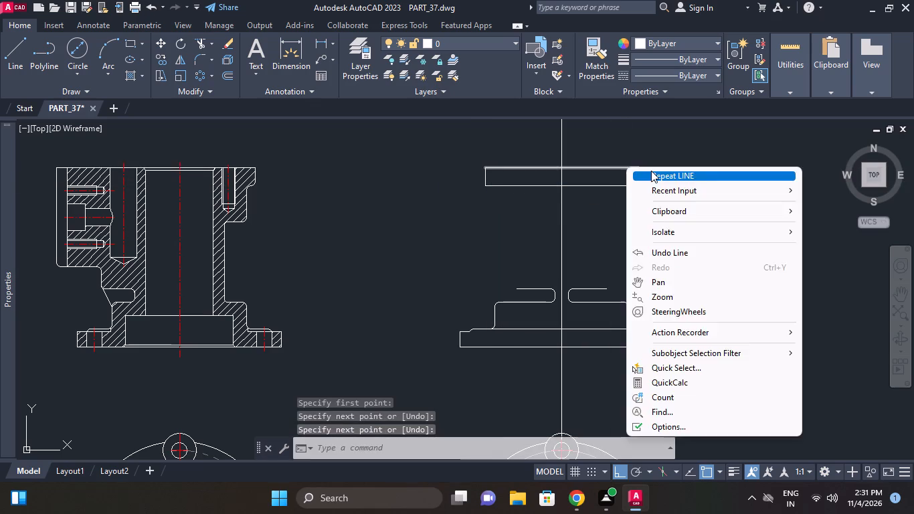
click(651, 171)
click(642, 168)
click(643, 189)
right_click(672, 176)
click(694, 187)
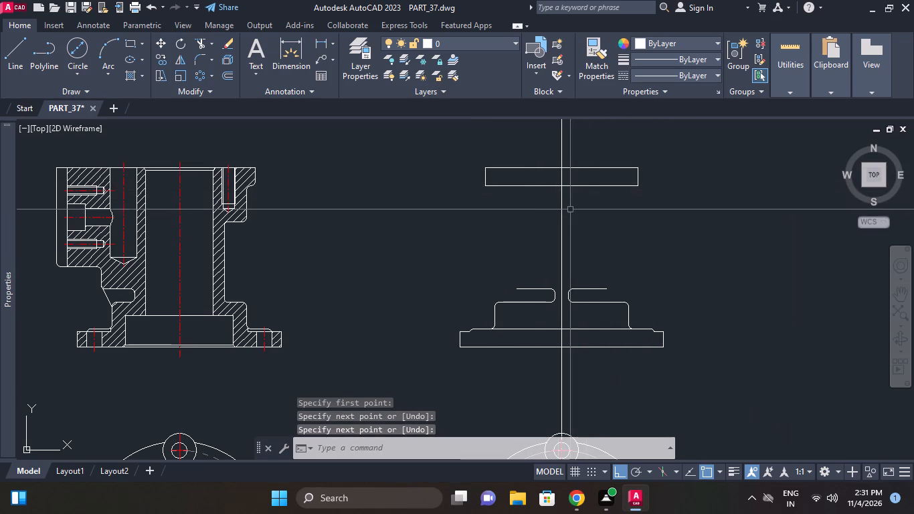
Draw a vertical line about 46 long from the left slot line's outer end up to the top flange's underside.
click(12, 50)
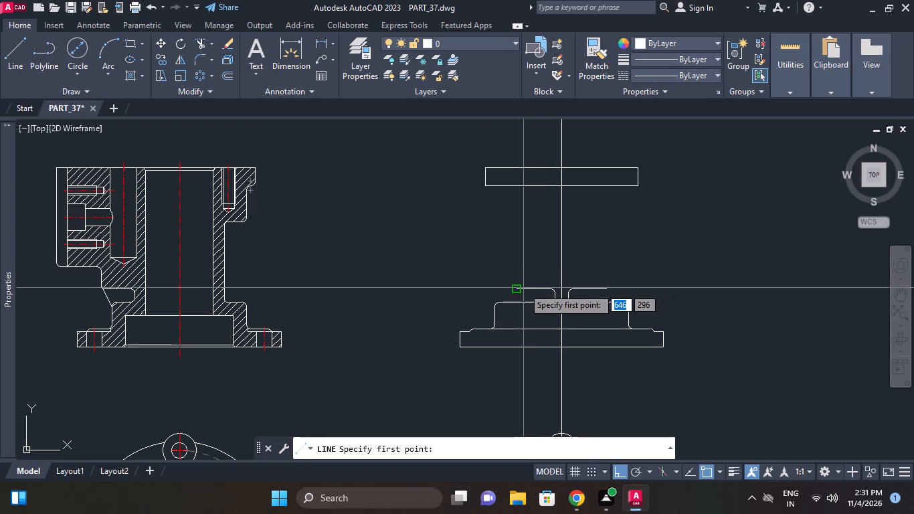
click(519, 288)
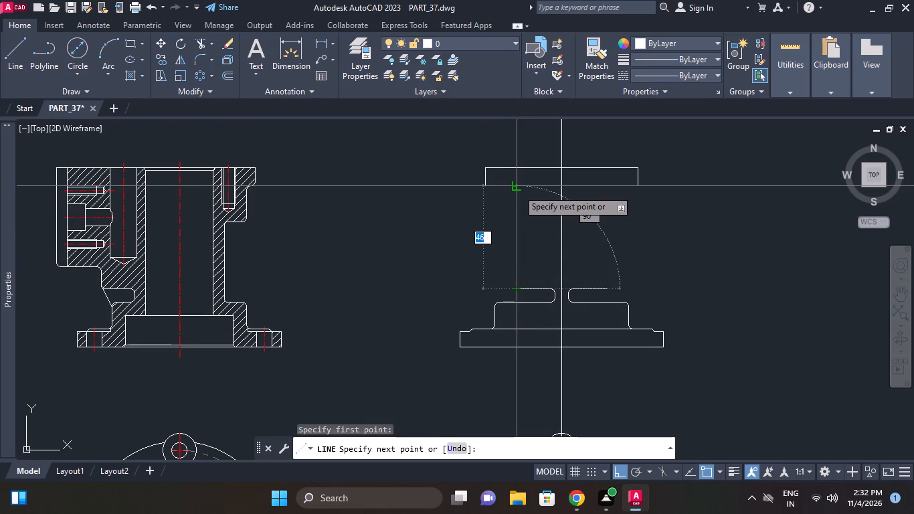
click(518, 189)
right_click(519, 188)
click(562, 191)
Mirror the vertical body edge about the vertical centre line, keeping the source line.
click(528, 228)
click(502, 211)
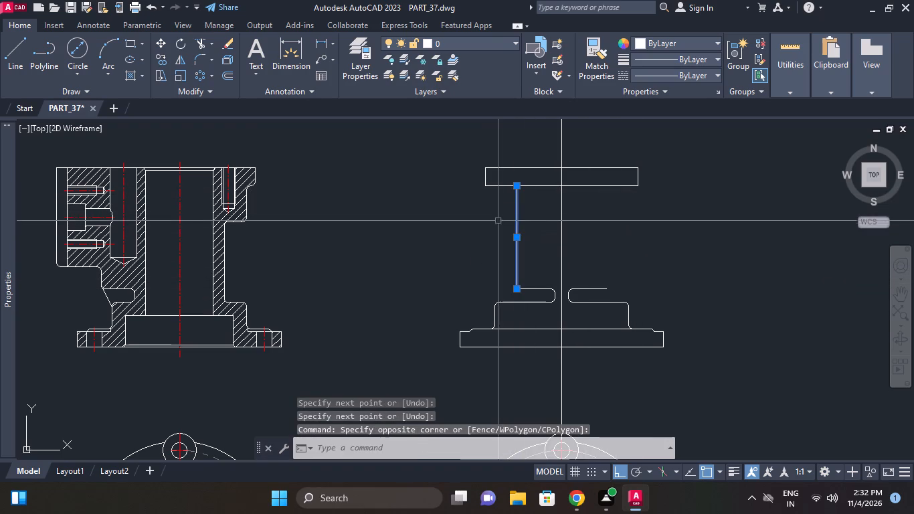
click(180, 56)
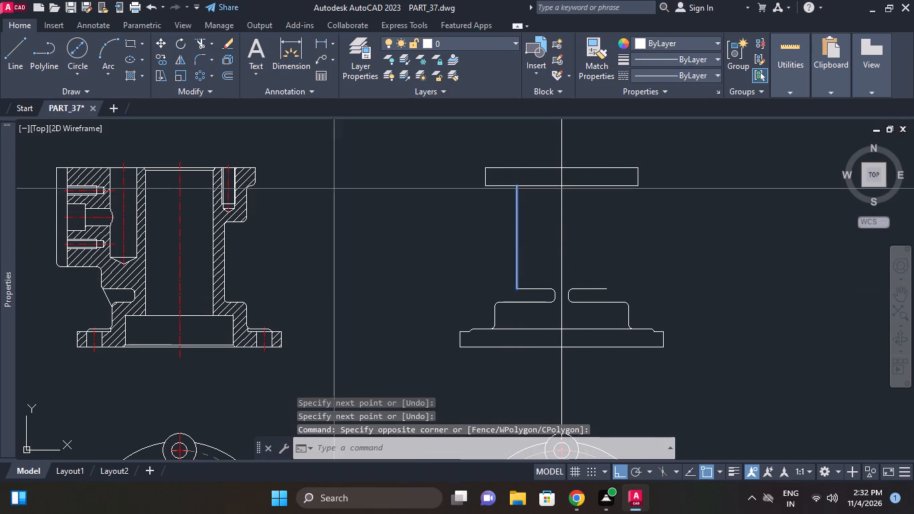
click(561, 189)
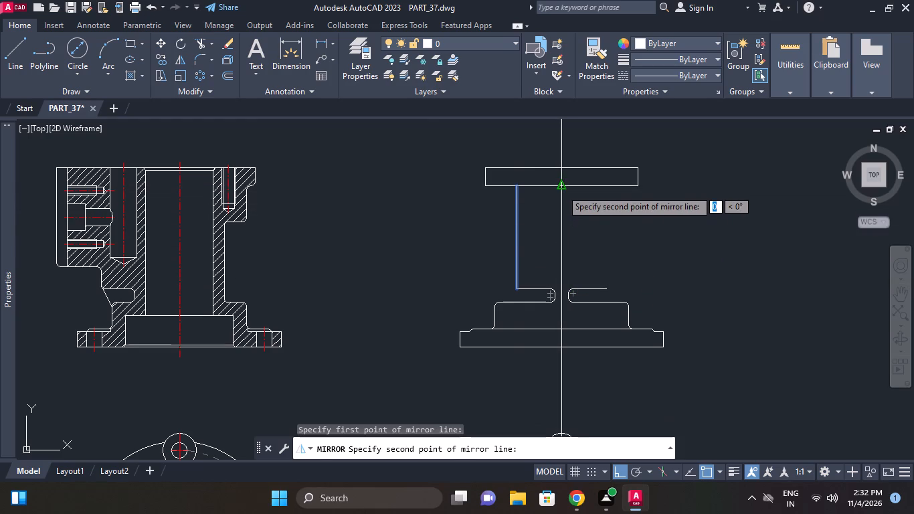
click(563, 169)
drag(595, 218, 563, 169)
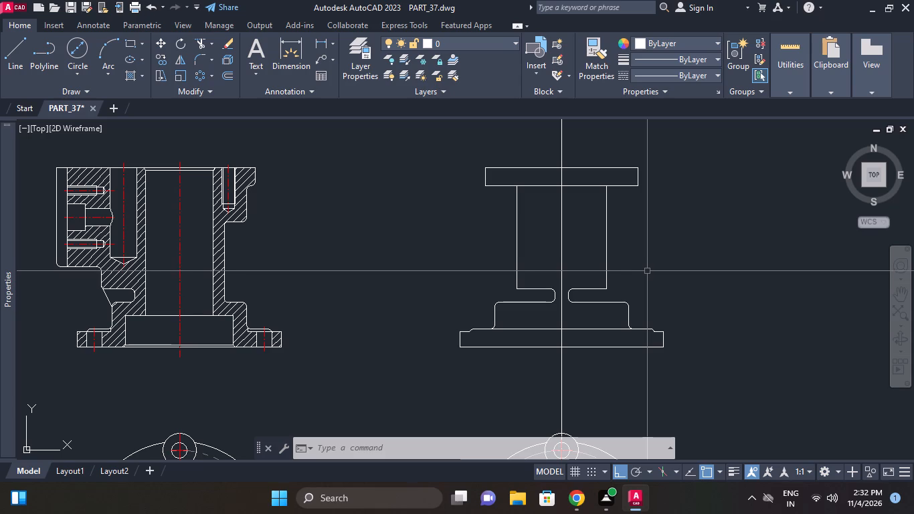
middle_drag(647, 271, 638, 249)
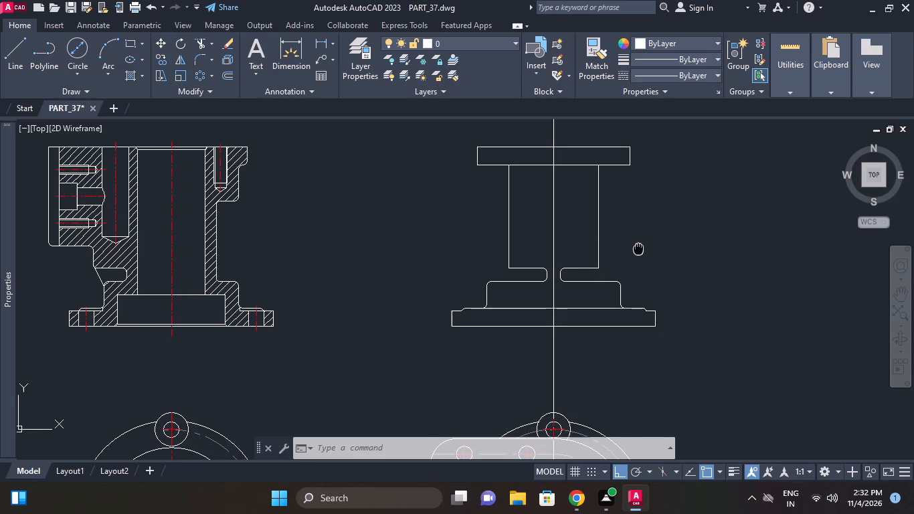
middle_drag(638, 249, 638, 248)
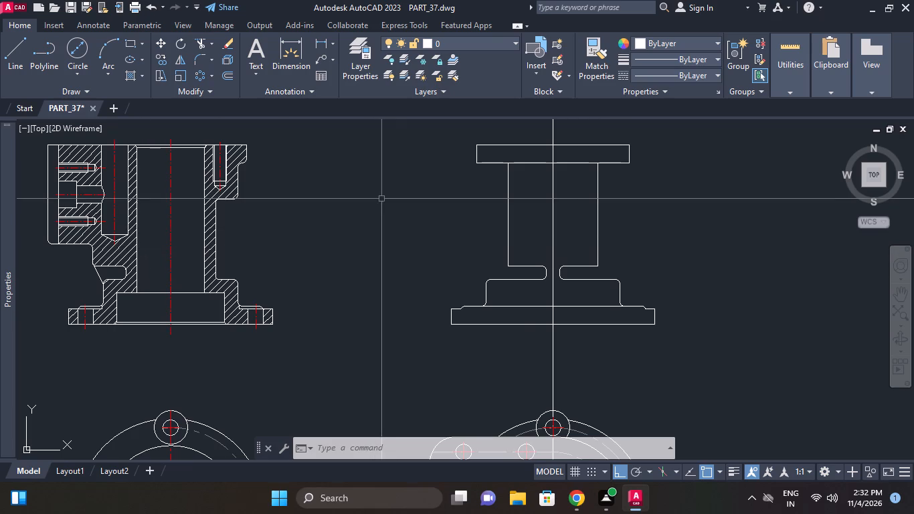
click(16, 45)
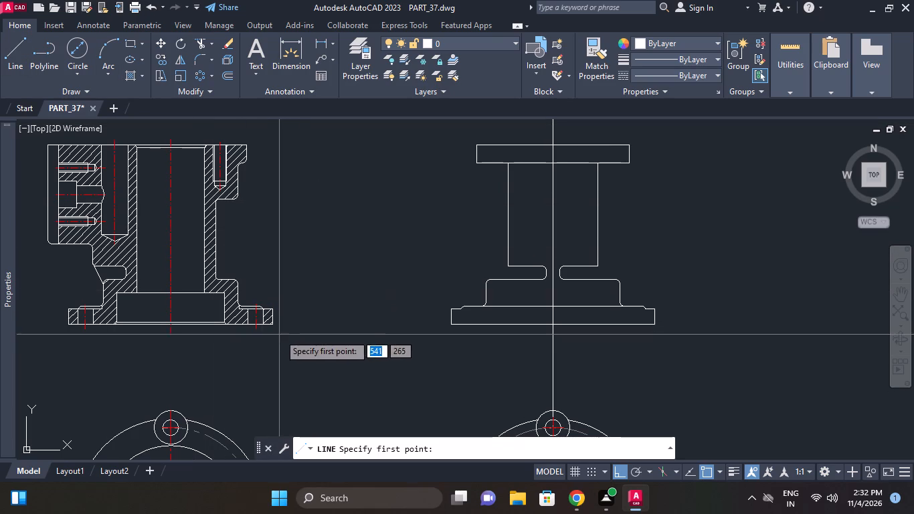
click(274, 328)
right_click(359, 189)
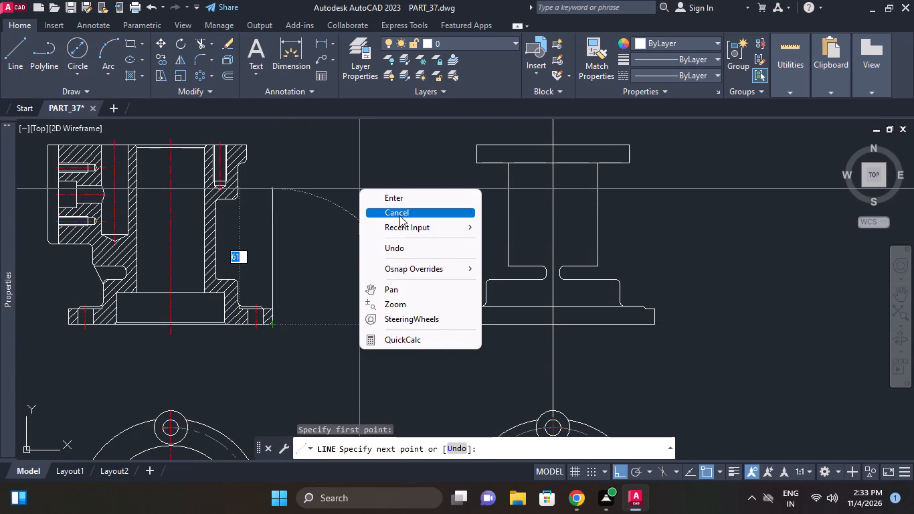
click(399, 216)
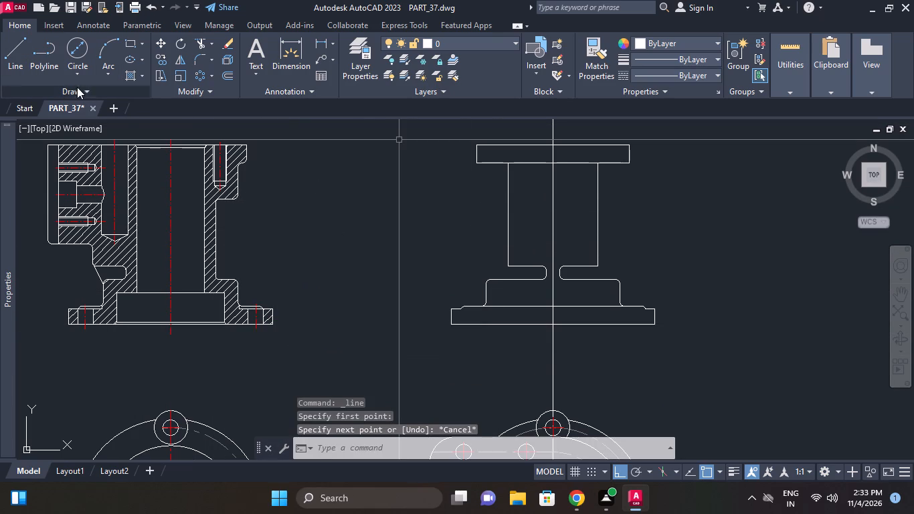
Draw a horizontal construction line through the underside of the section's left-hand boss, projecting it across the front view.
right_click(323, 238)
click(361, 241)
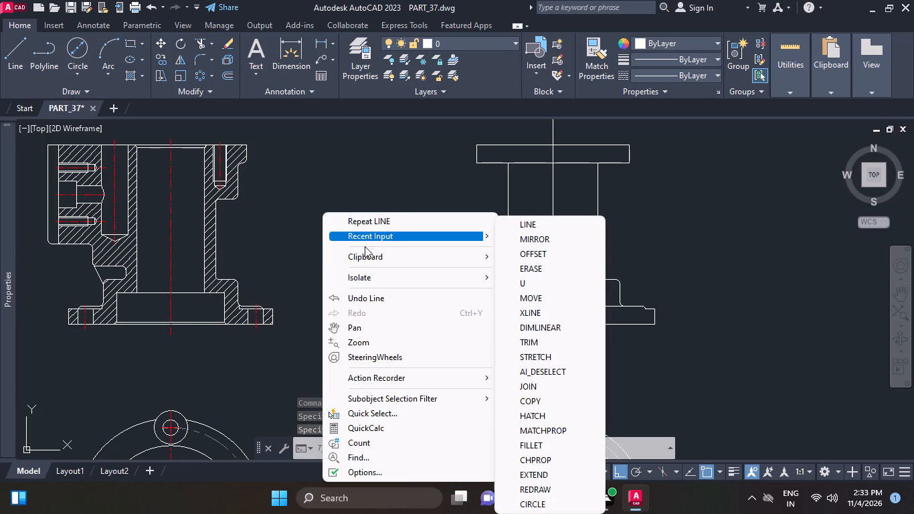
click(541, 315)
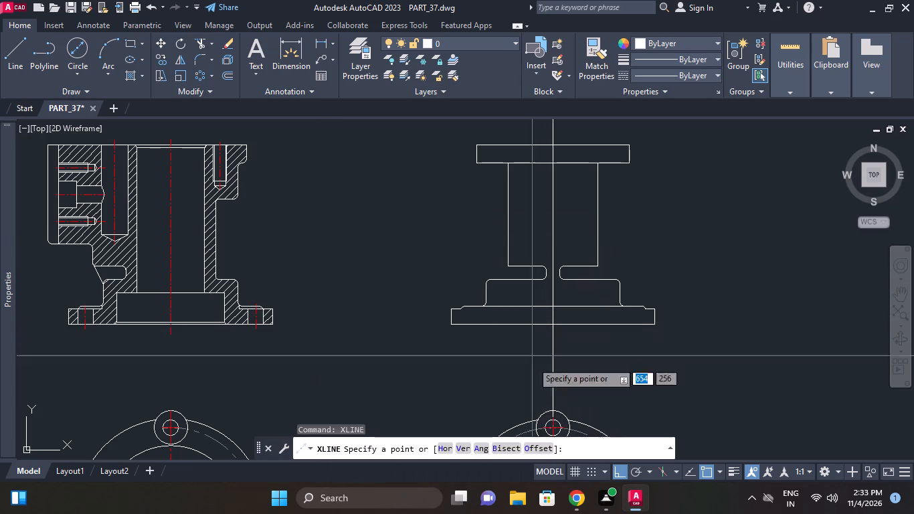
click(442, 444)
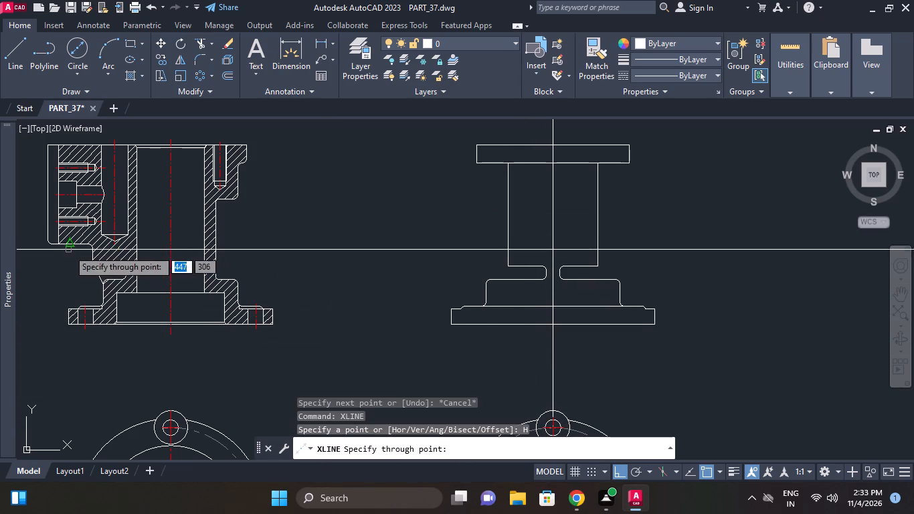
click(82, 244)
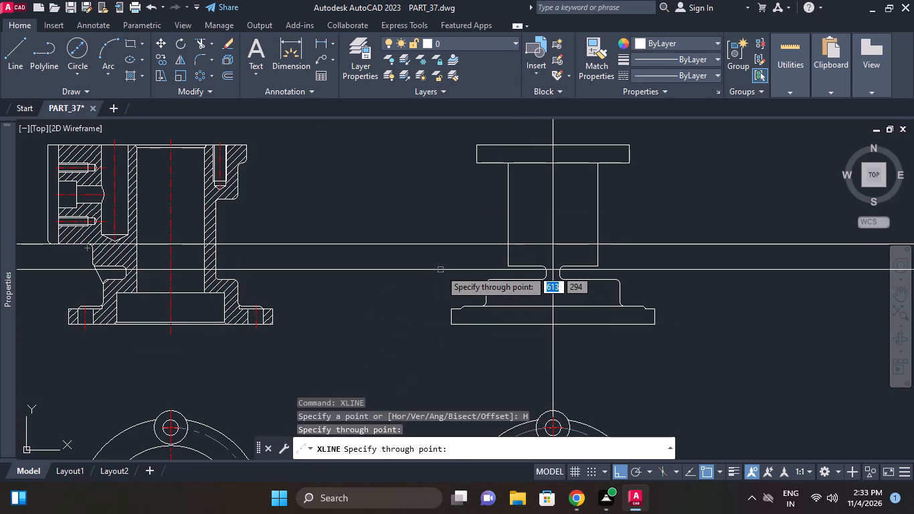
middle_drag(432, 272, 413, 274)
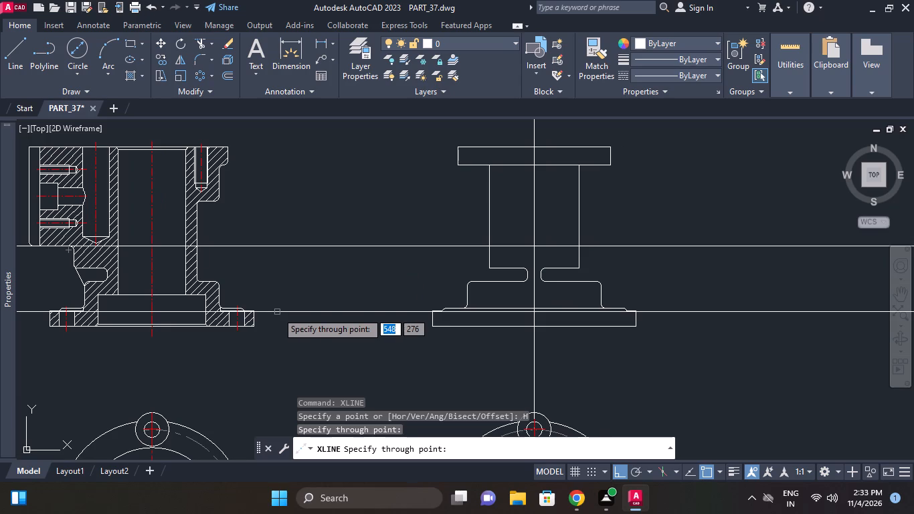
right_click(595, 220)
Trim the horizontal construction line on both sides of the front view's body, keeping the part between its vertical edges.
scroll(503, 268, up, 1)
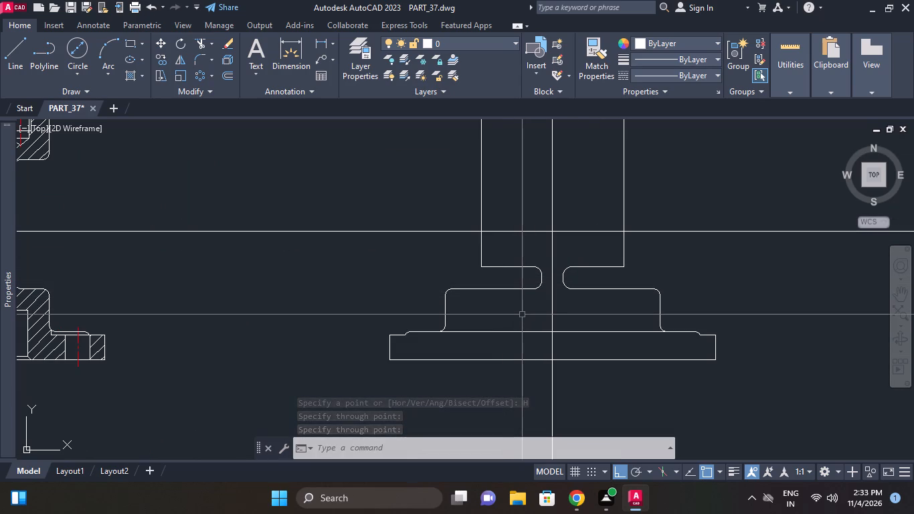
middle_drag(542, 308, 537, 318)
scroll(542, 308, down, 1)
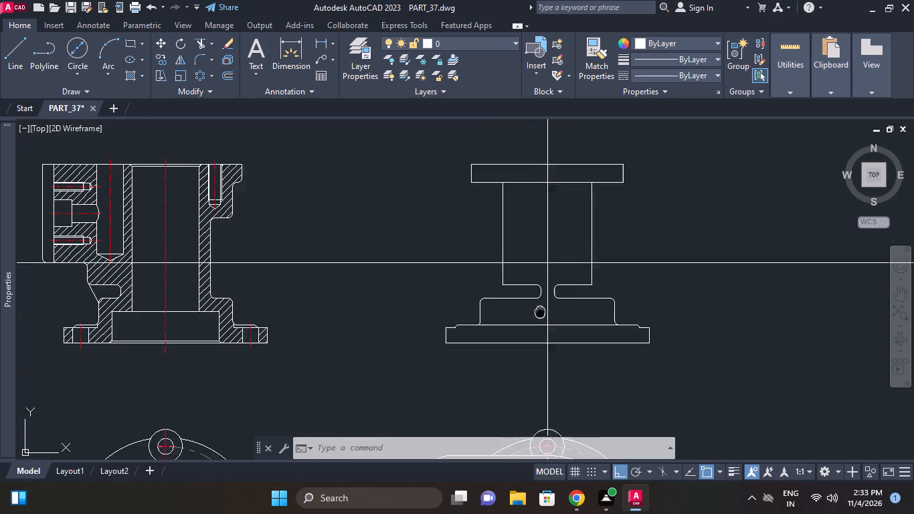
middle_drag(537, 318, 536, 323)
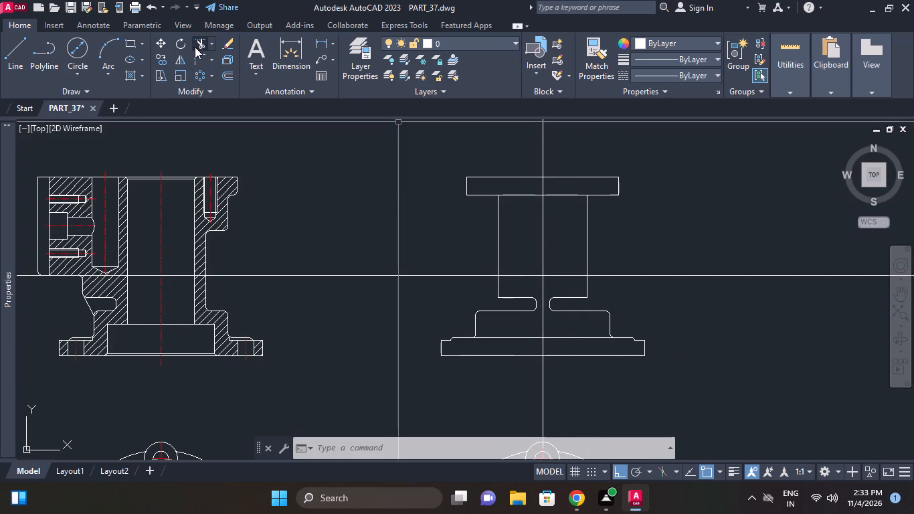
click(195, 47)
right_click(373, 231)
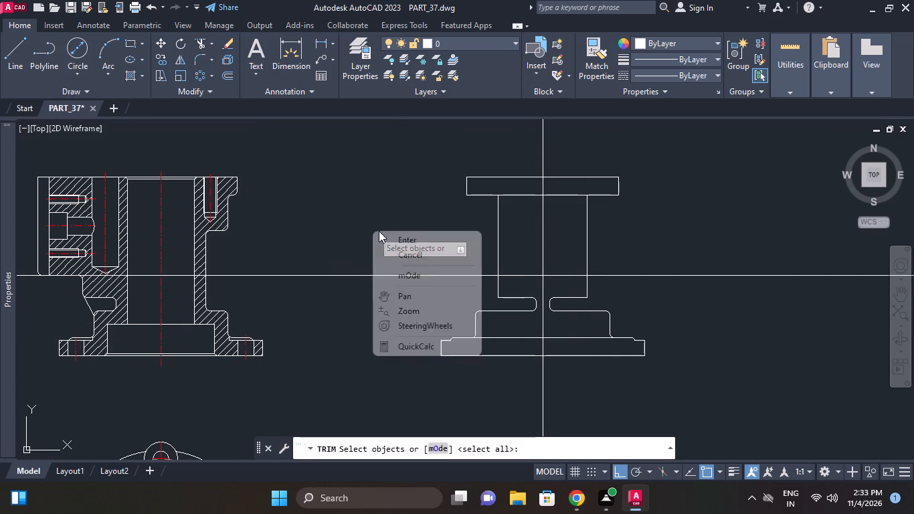
click(392, 238)
click(448, 271)
click(447, 281)
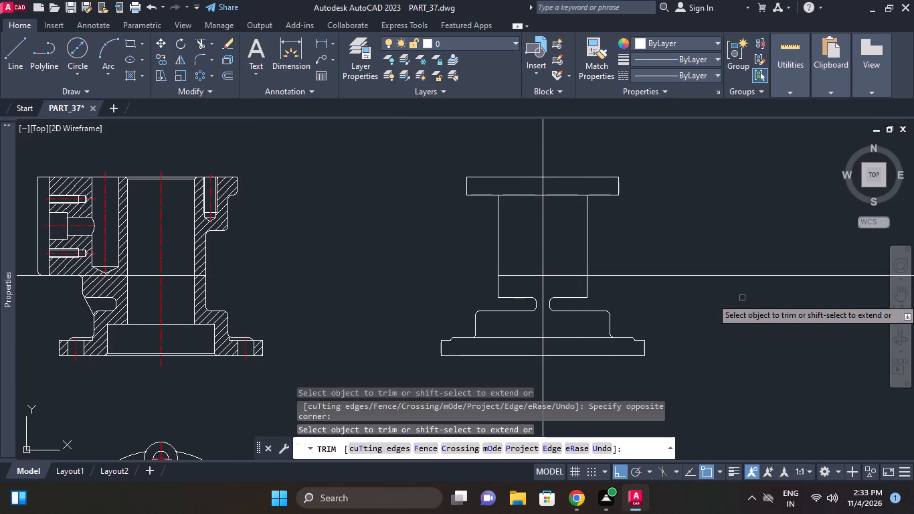
drag(715, 291, 706, 277)
click(682, 235)
right_click(682, 235)
click(703, 238)
Erase the leftover piece of the horizontal construction line extending left from the section view.
scroll(636, 234, down, 2)
drag(312, 236, 304, 244)
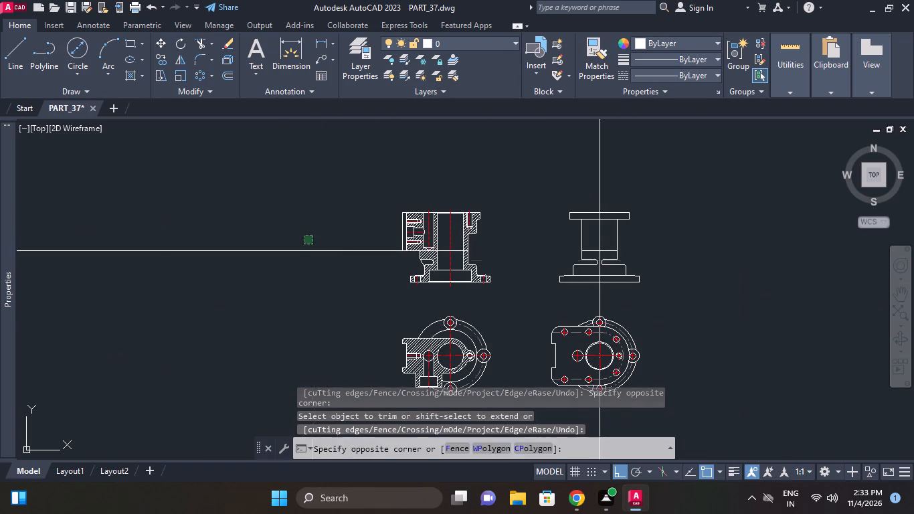
click(267, 266)
right_click(268, 206)
click(291, 224)
Offset the front view's vertical centre line by 30/2 to both sides.
scroll(624, 258, up, 1)
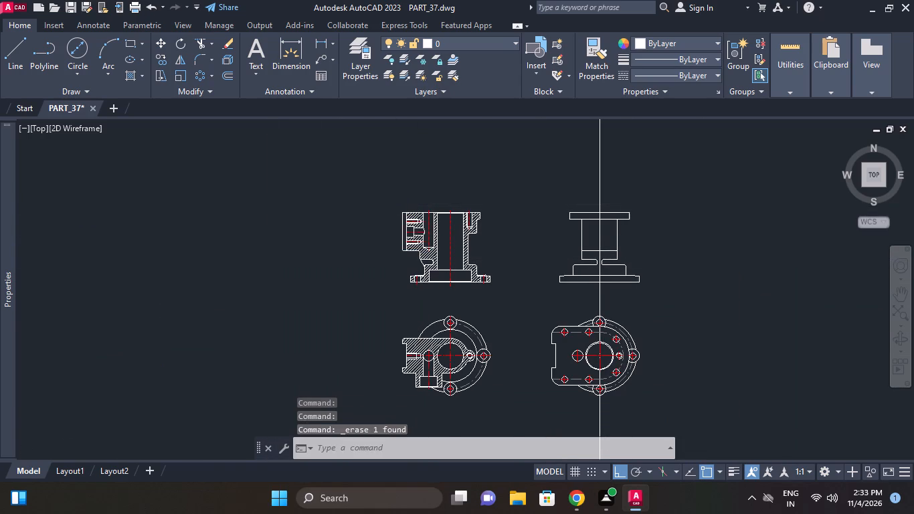
scroll(624, 258, up, 1)
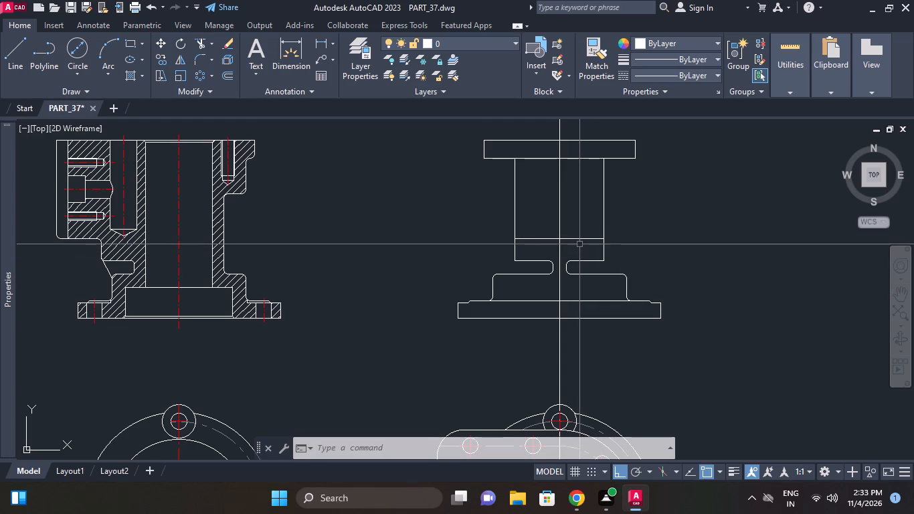
click(234, 74)
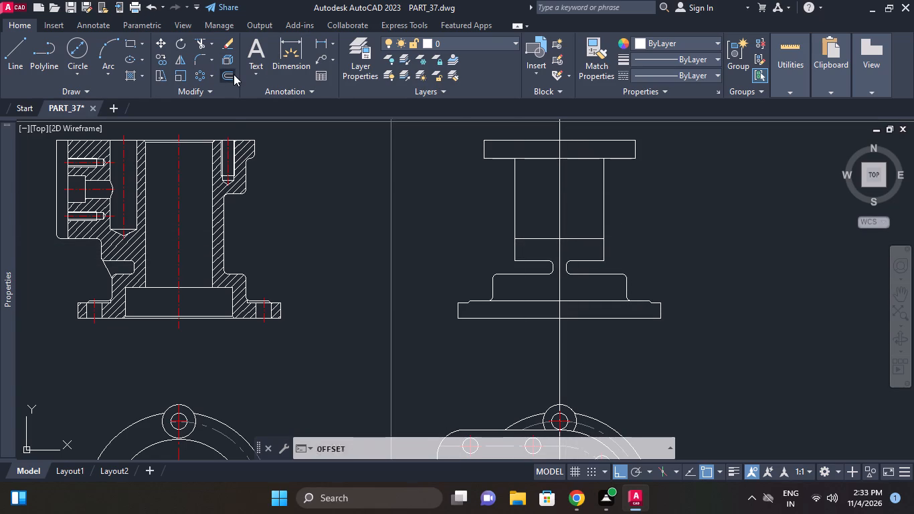
key(3)
text(0/)
key(2)
key(Return)
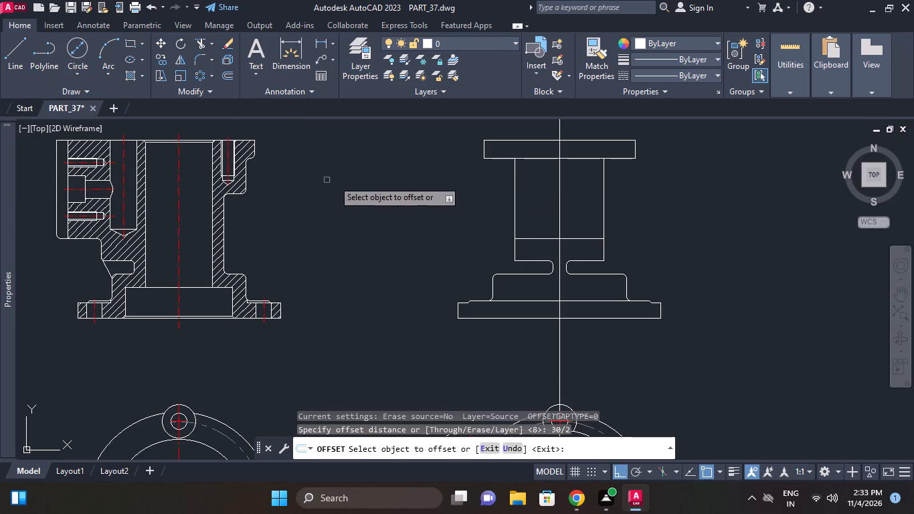
click(560, 188)
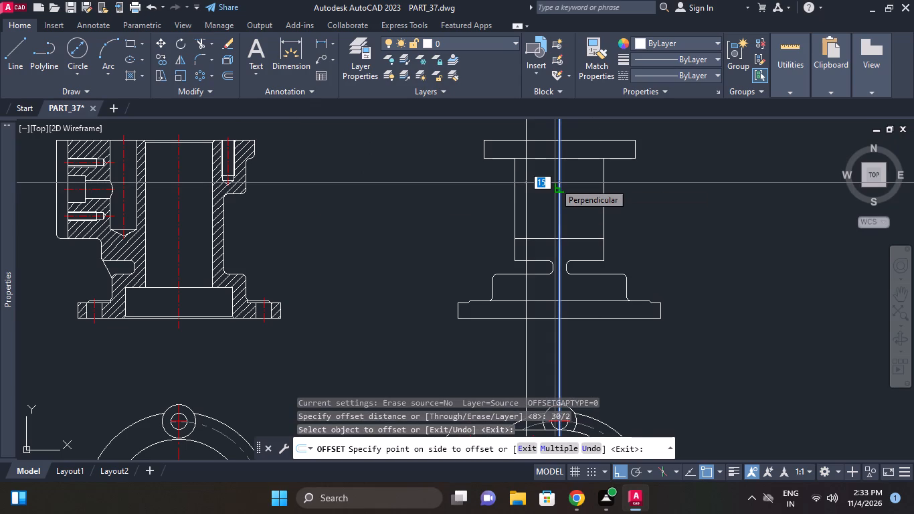
click(555, 183)
click(559, 187)
click(571, 189)
right_click(621, 186)
click(633, 188)
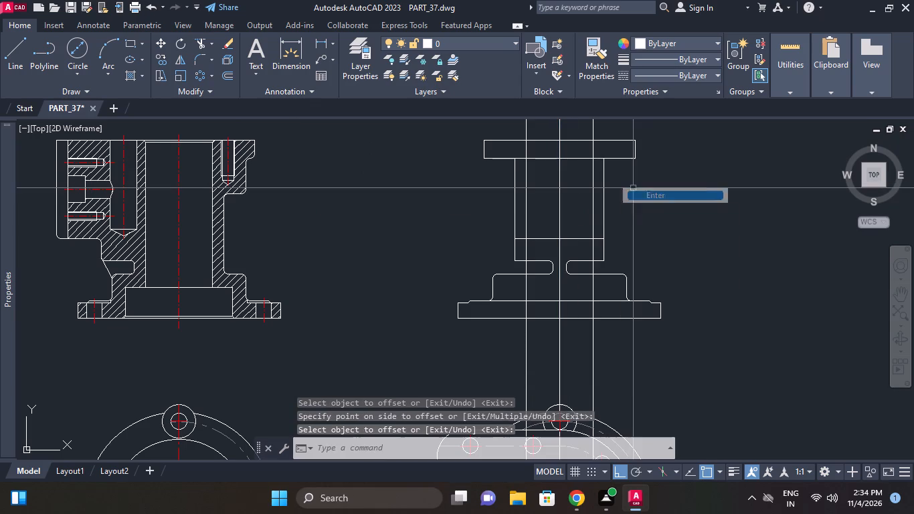
Trim both offset vertical lines above the top flange and between the horizontal projected line and the body's lower edge.
click(192, 43)
right_click(316, 153)
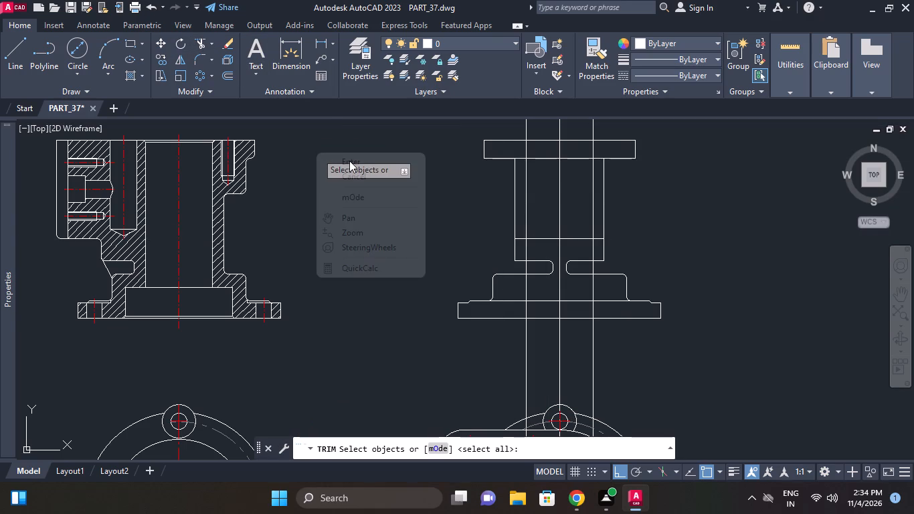
click(348, 157)
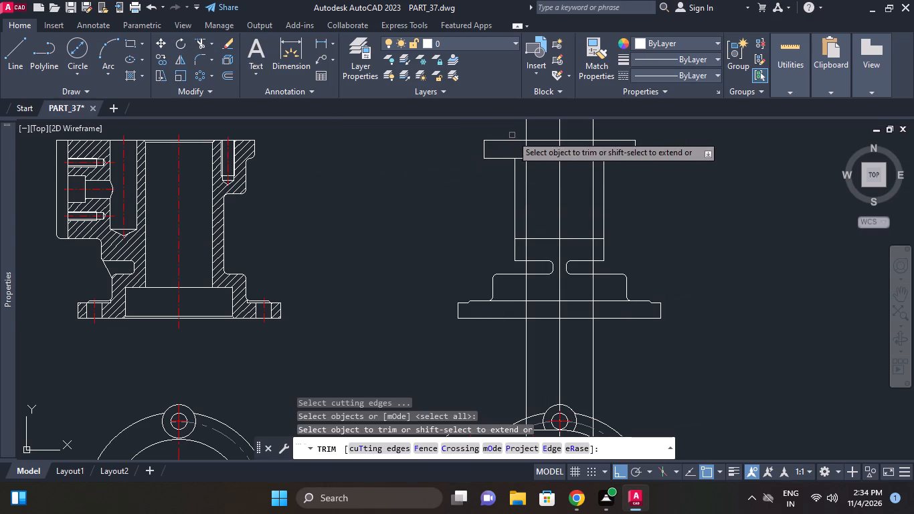
click(528, 128)
click(596, 126)
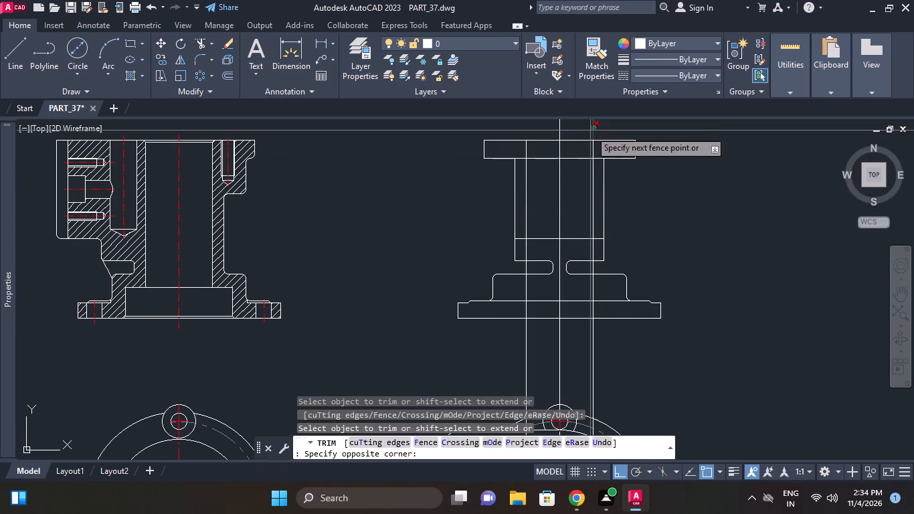
click(590, 131)
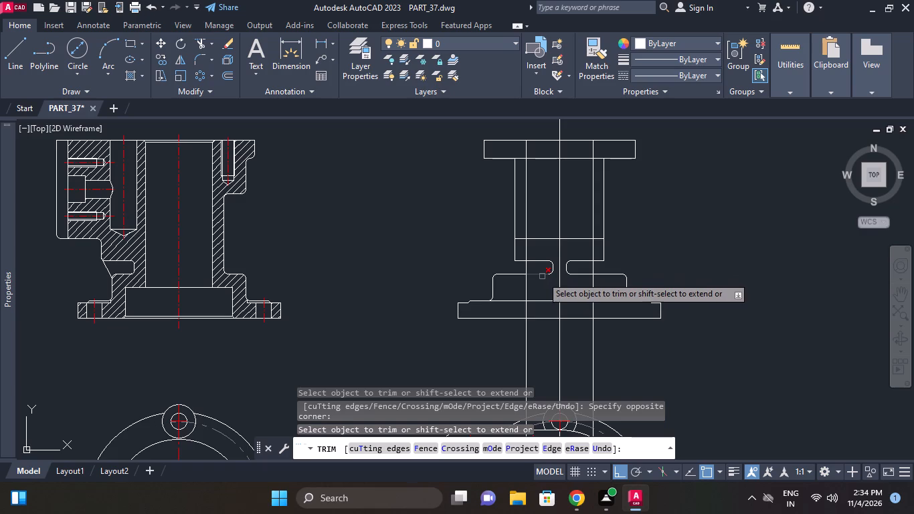
scroll(542, 276, up, 1)
click(516, 231)
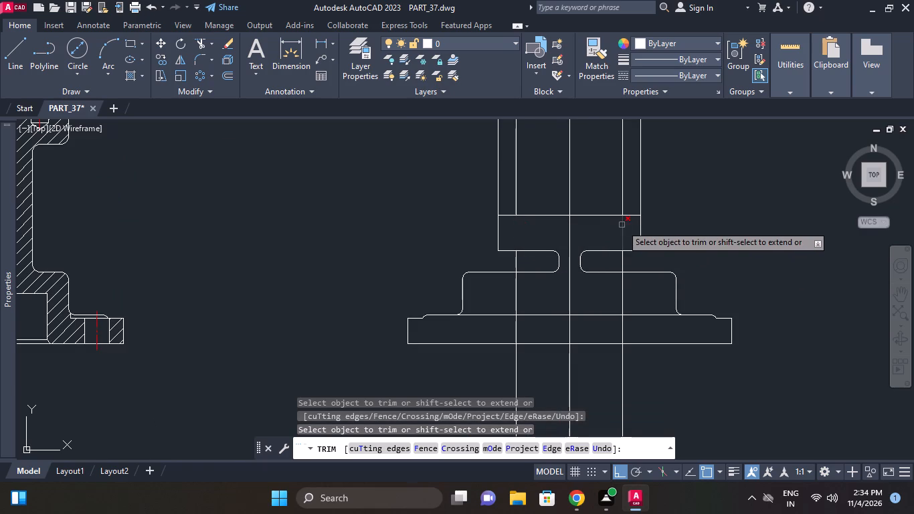
click(622, 225)
right_click(786, 197)
click(818, 201)
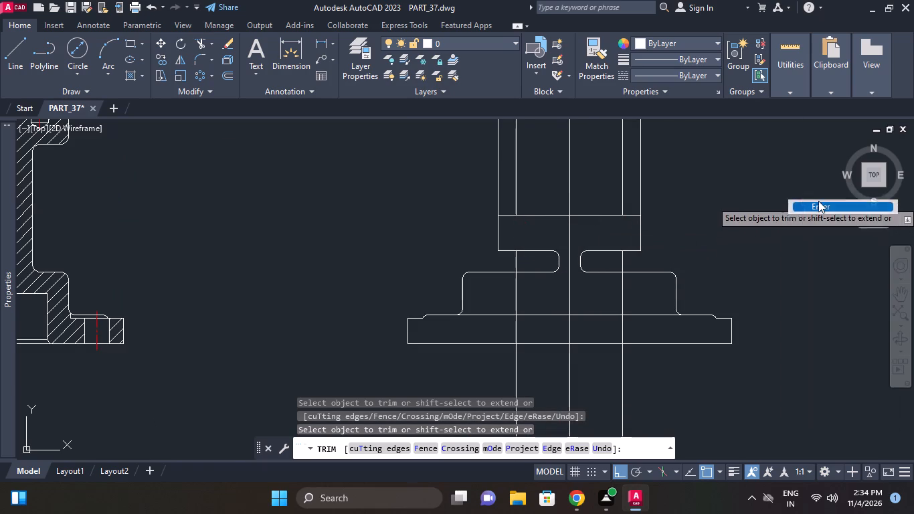
Erase the two leftover vertical line pieces running down from the body's lower edge.
click(513, 260)
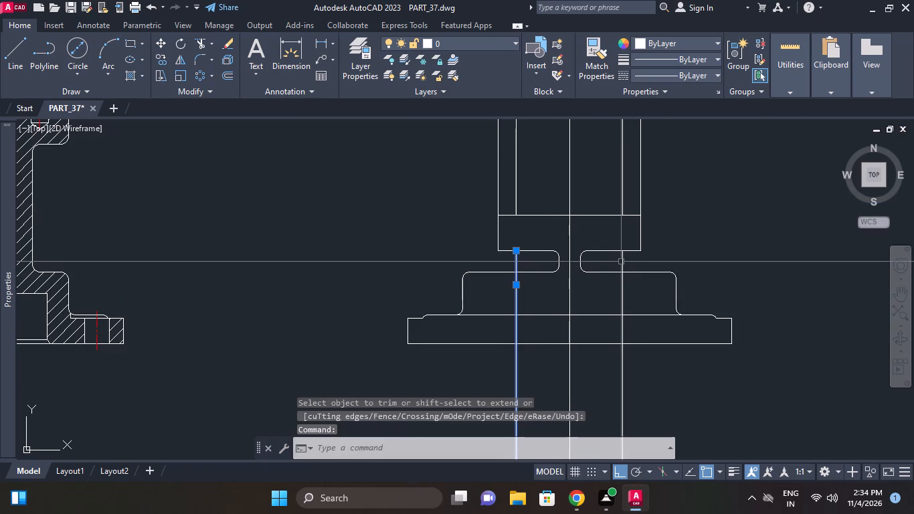
click(622, 262)
right_click(748, 211)
click(791, 222)
click(816, 236)
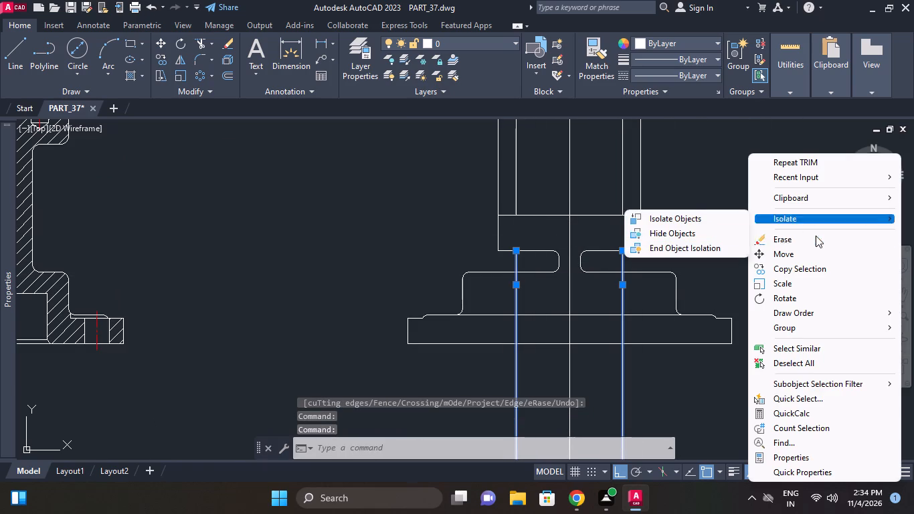
click(811, 234)
Trim the top flange's underside line between the body's two outer vertical edges.
scroll(735, 228, down, 2)
middle_click(734, 233)
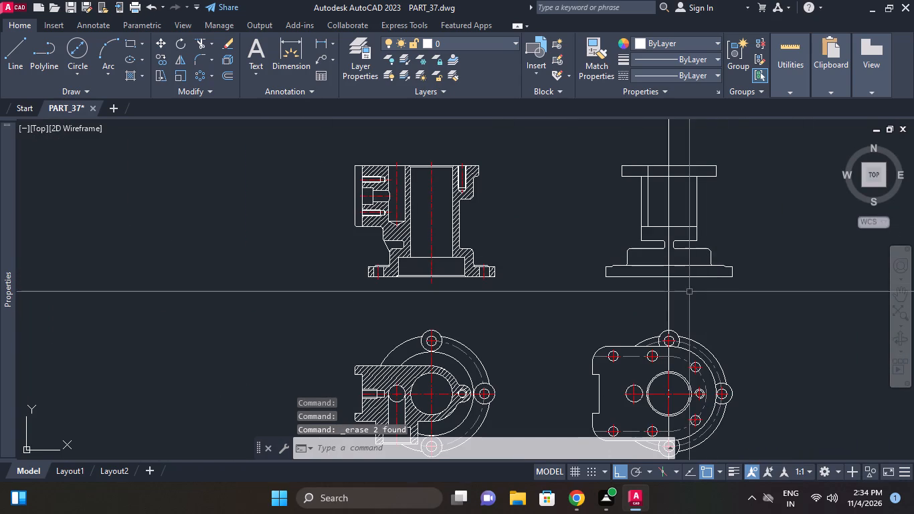
scroll(733, 280, up, 1)
middle_drag(686, 262, 691, 296)
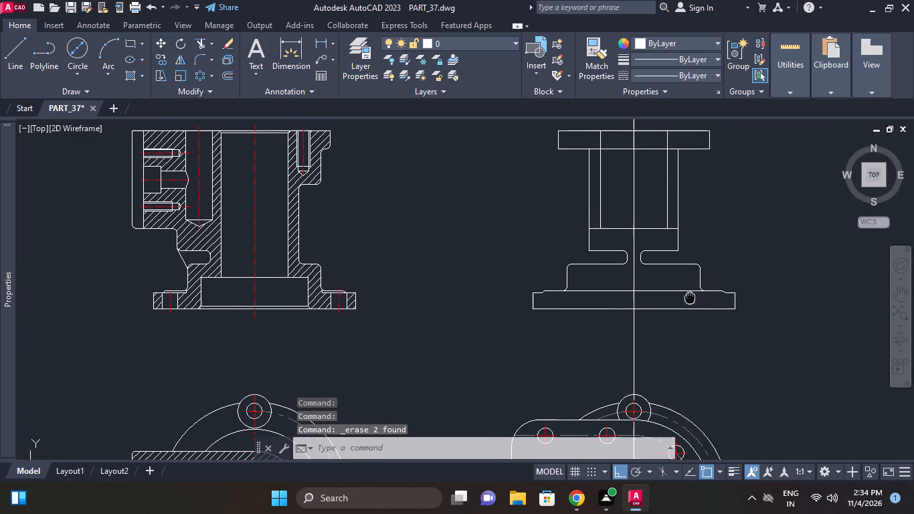
middle_drag(691, 296, 691, 297)
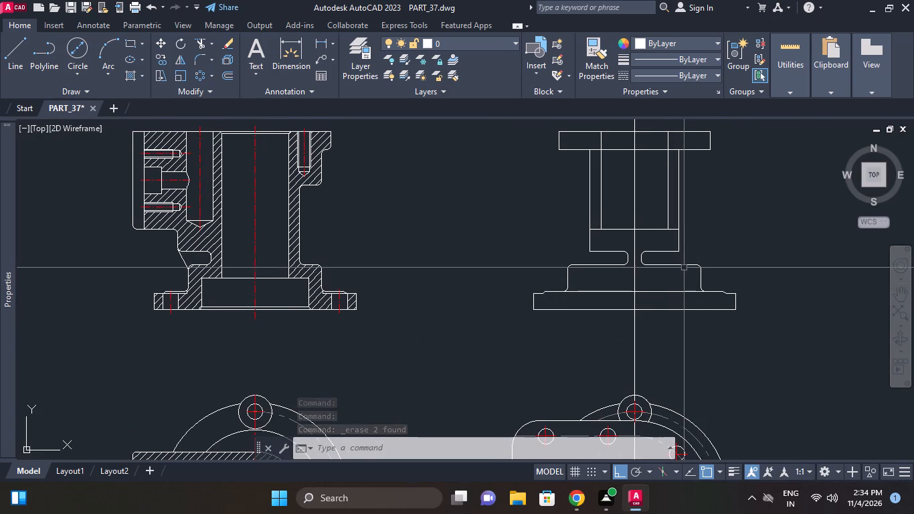
middle_click(619, 236)
middle_drag(591, 186, 587, 213)
scroll(583, 213, up, 1)
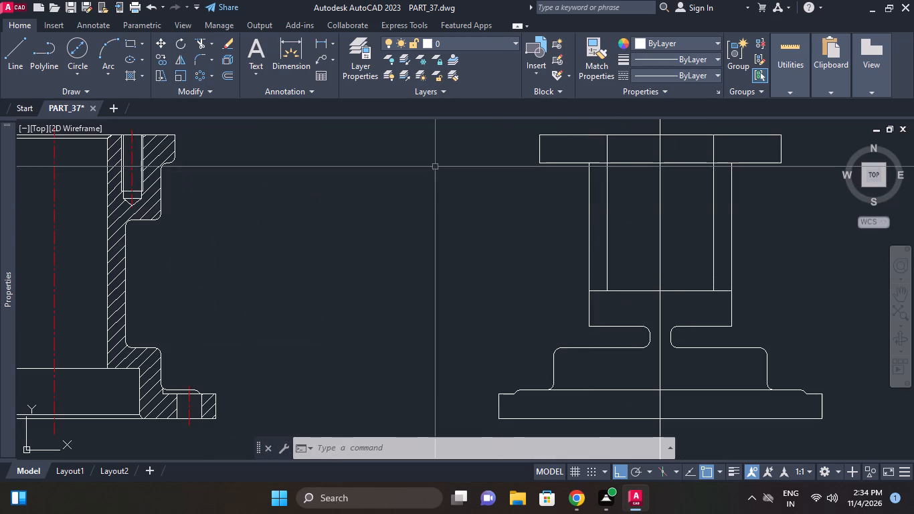
click(202, 44)
right_click(264, 181)
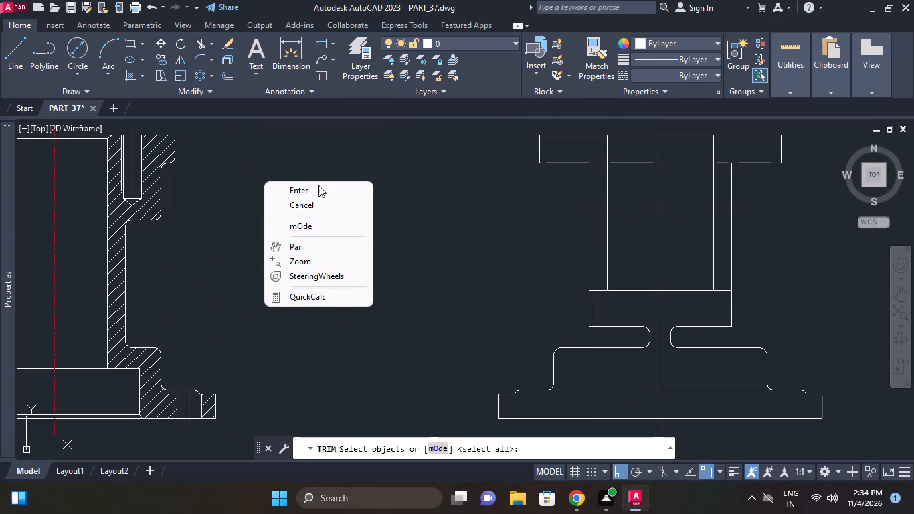
click(318, 185)
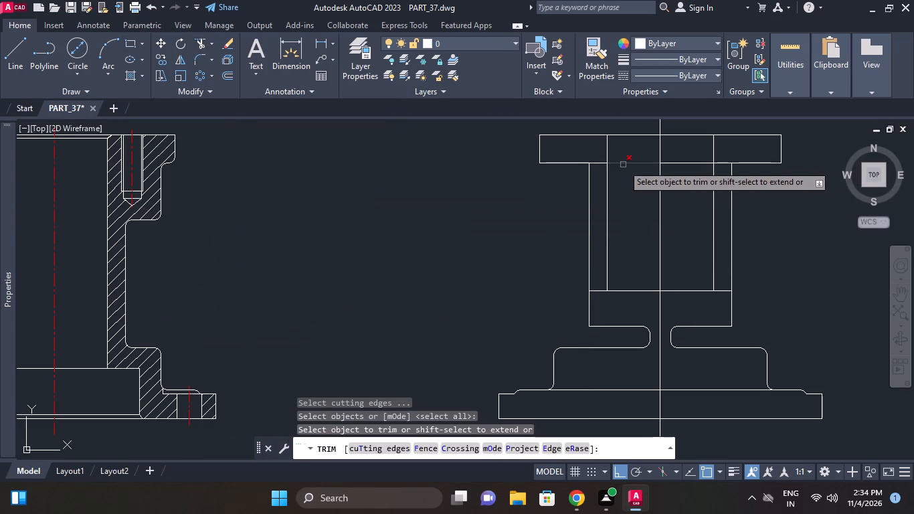
click(596, 165)
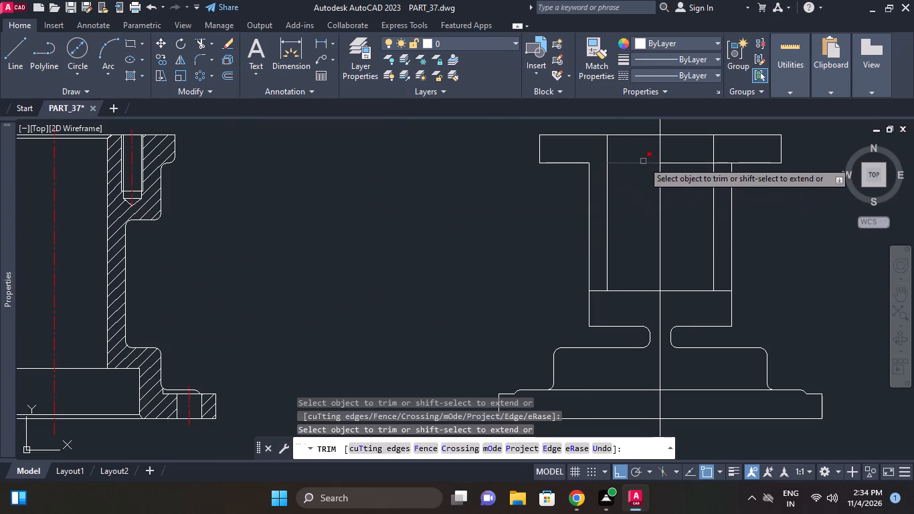
click(640, 161)
click(680, 163)
click(725, 162)
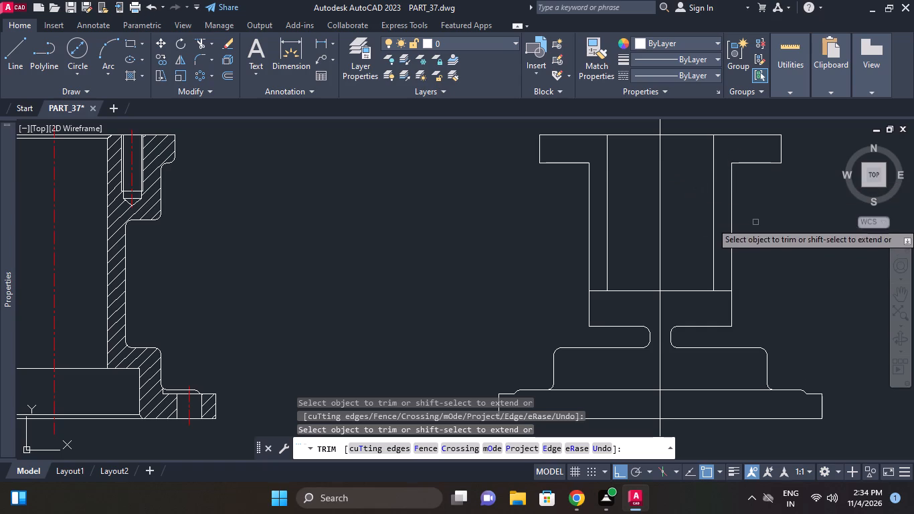
middle_drag(742, 220, 654, 215)
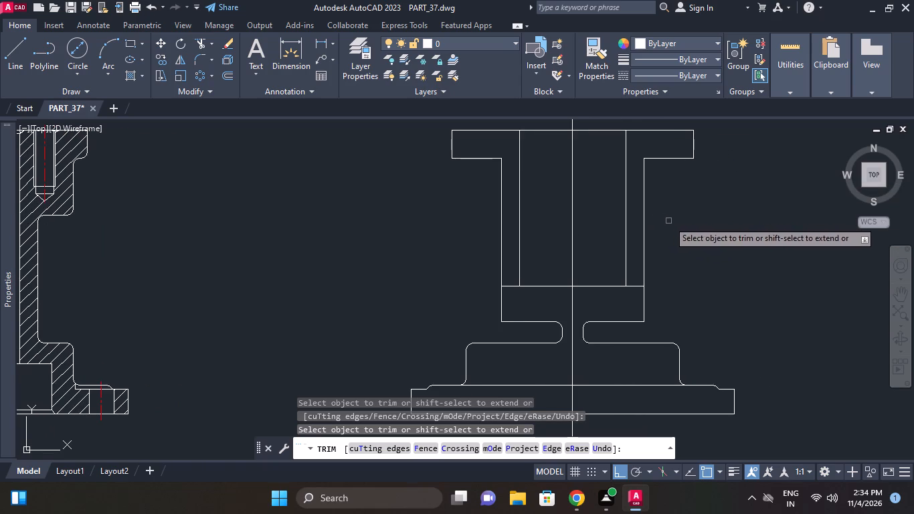
right_click(700, 203)
click(728, 207)
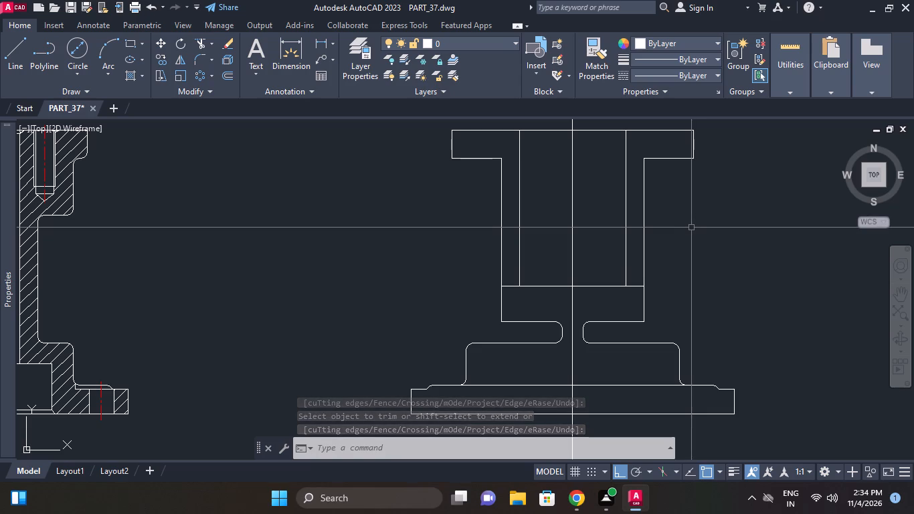
Offset the base flange's bottom edge 48 upward across the front view's body.
middle_drag(693, 228, 687, 210)
scroll(642, 252, down, 1)
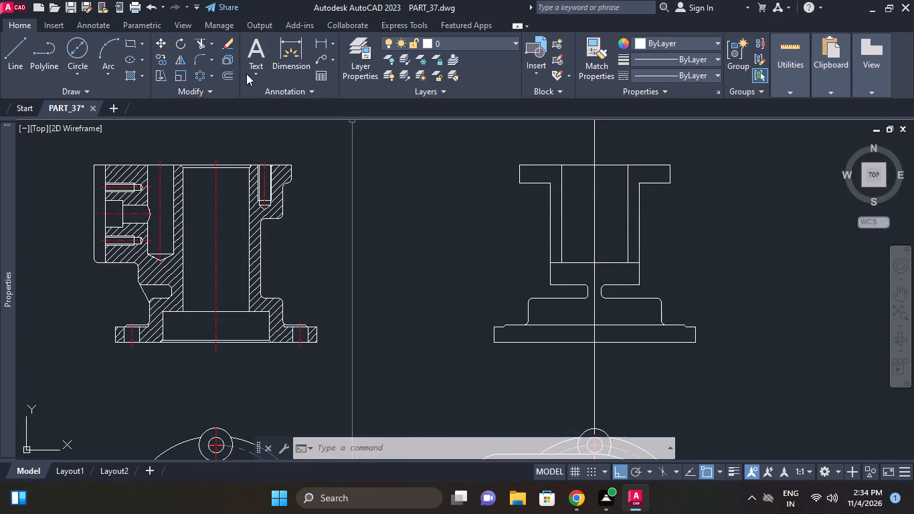
click(226, 79)
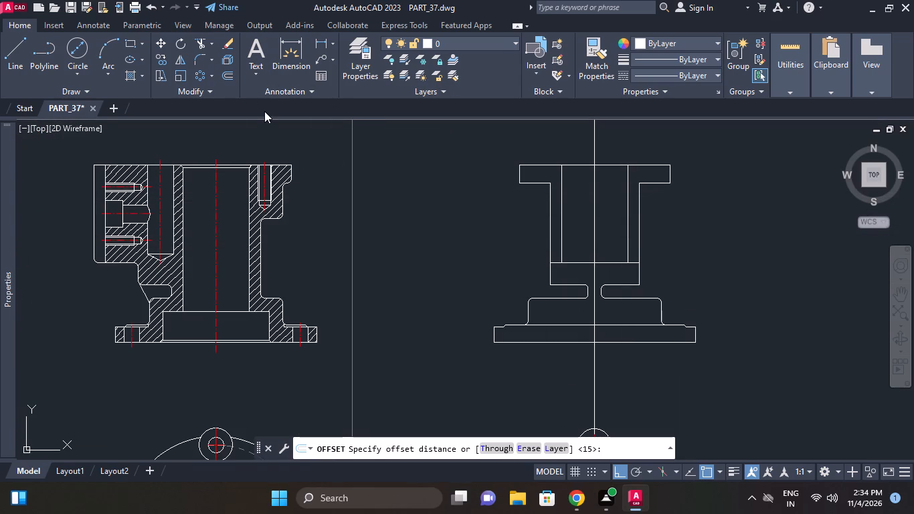
text(48)
key(Return)
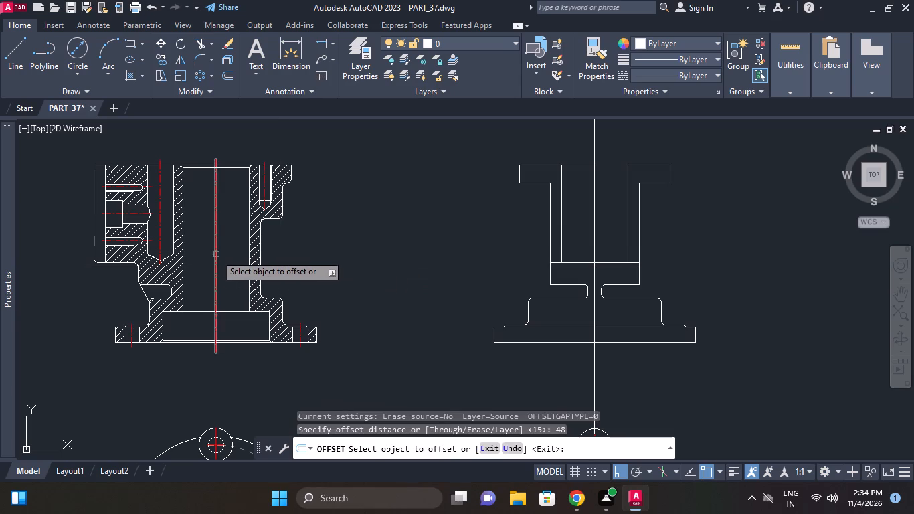
click(670, 343)
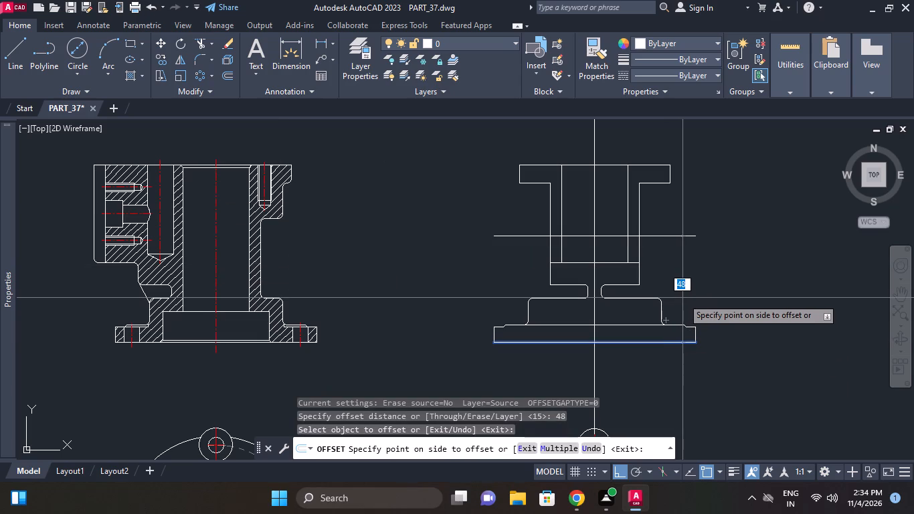
click(682, 298)
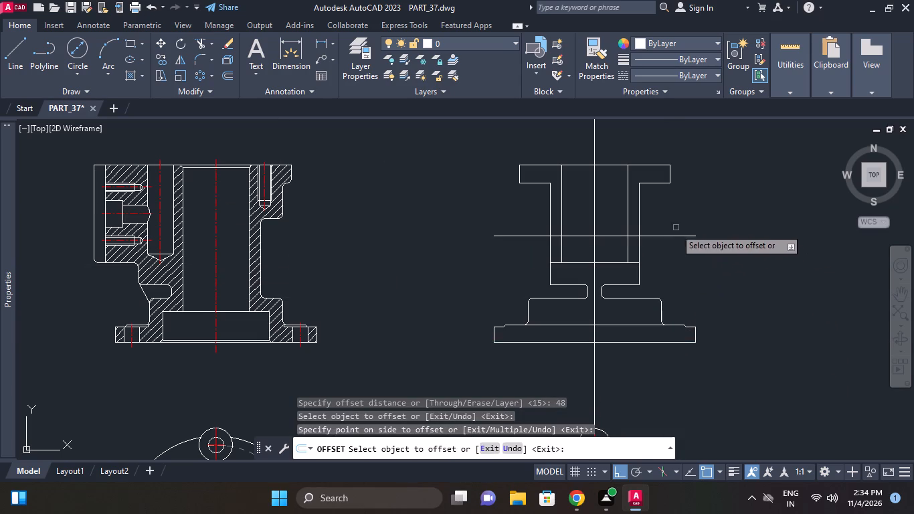
Offset the new horizontal line across the body by 15 both upward and downward.
click(680, 234)
text(15)
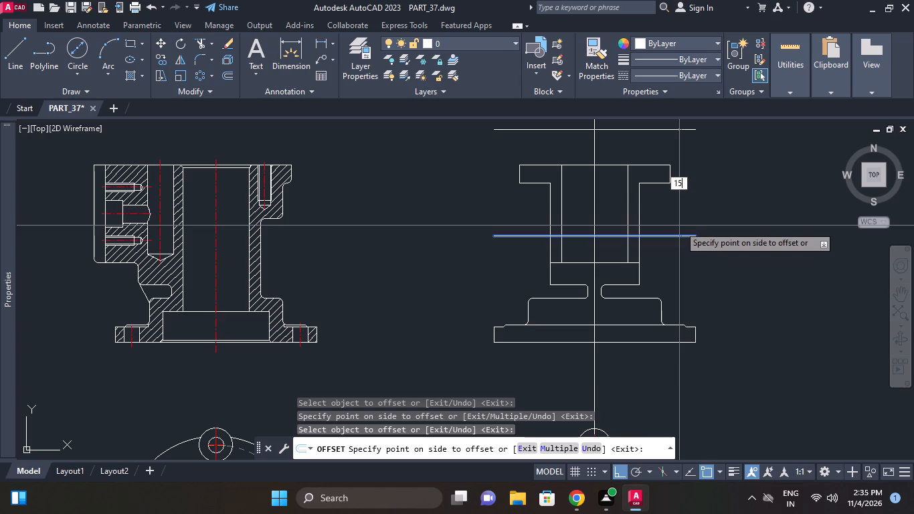
key(Return)
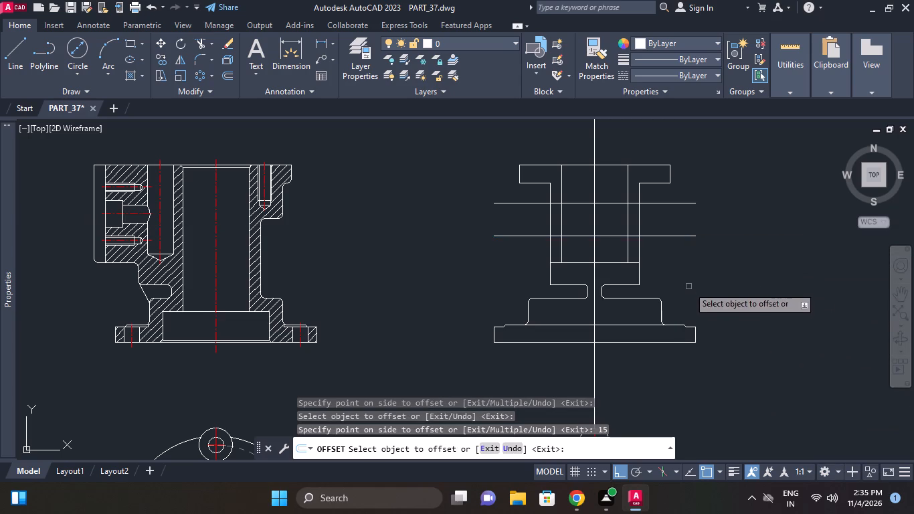
double_click(678, 240)
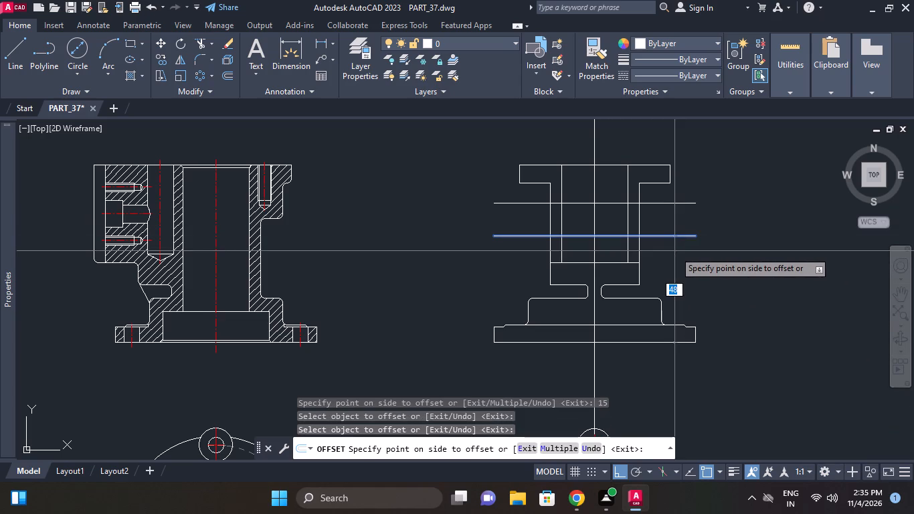
text(15)
key(Return)
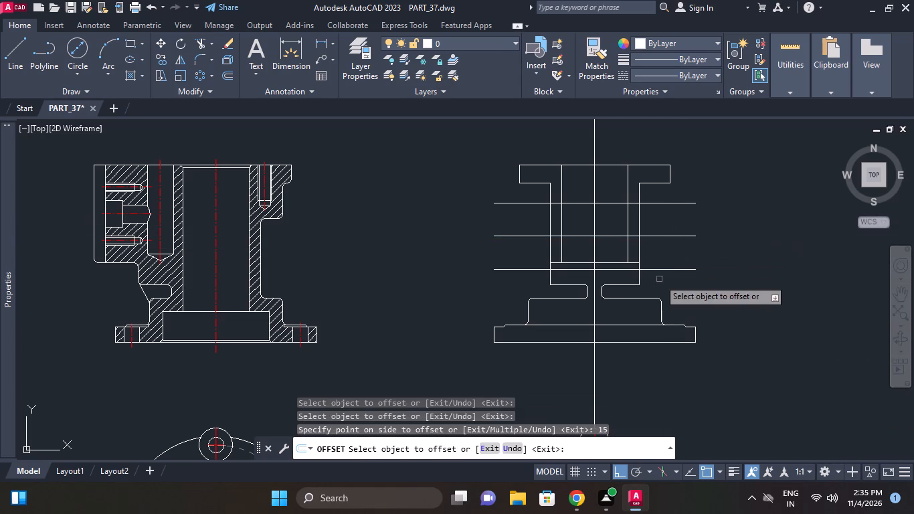
right_click(729, 248)
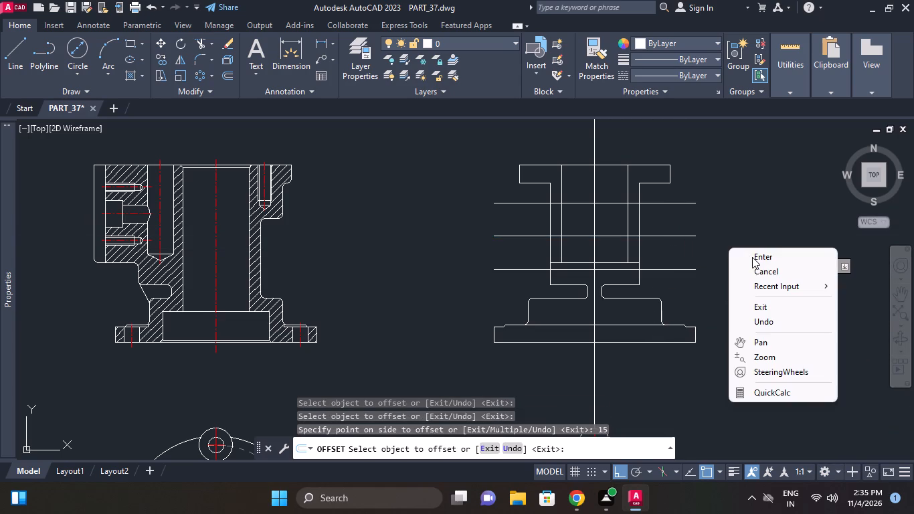
click(752, 257)
middle_drag(669, 268, 700, 186)
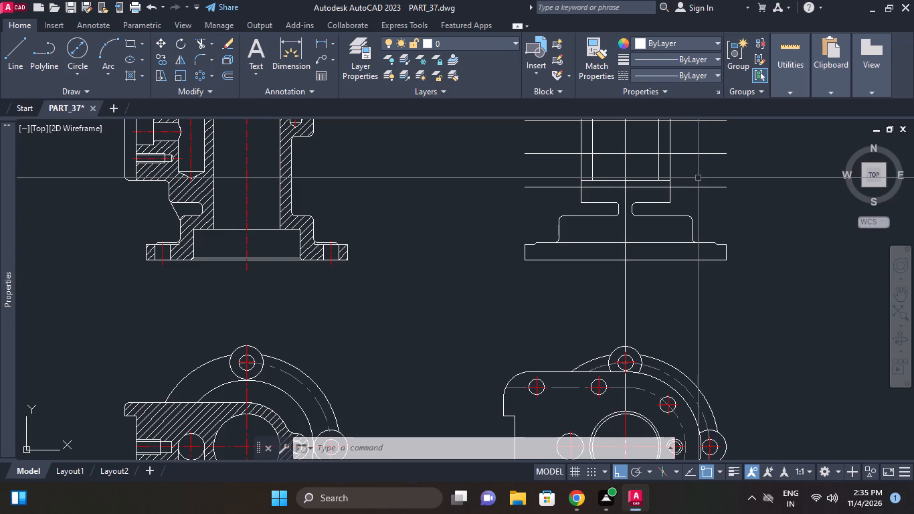
Offset the front view's vertical centre line 36 to the right side of the body.
click(227, 73)
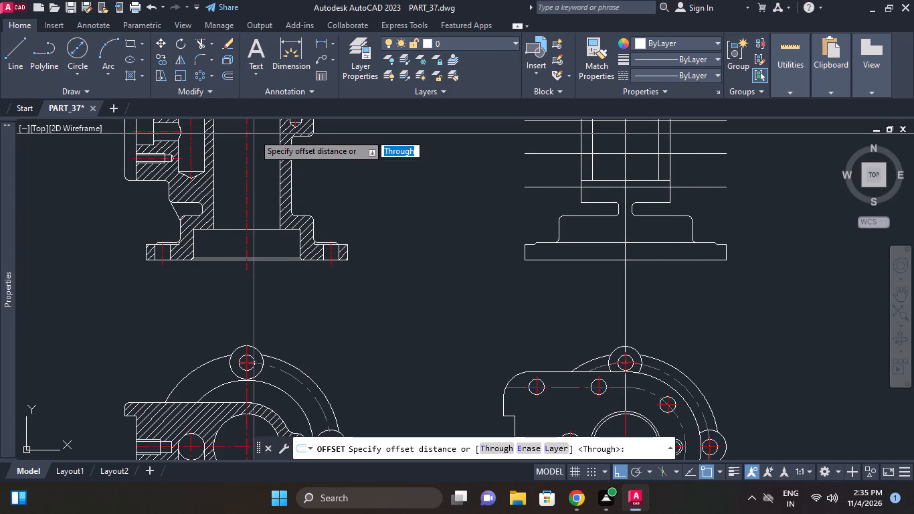
text(36)
key(Return)
middle_drag(628, 256, 571, 327)
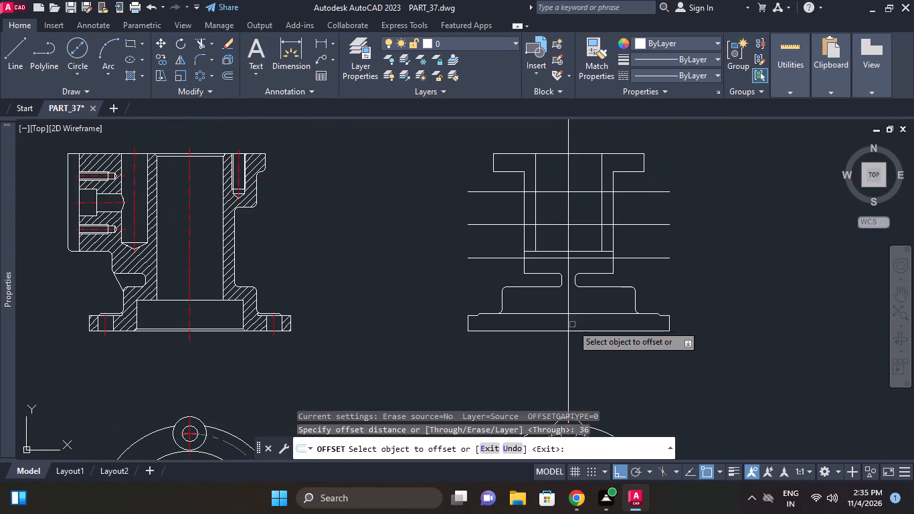
click(567, 300)
click(659, 300)
right_click(685, 220)
click(714, 228)
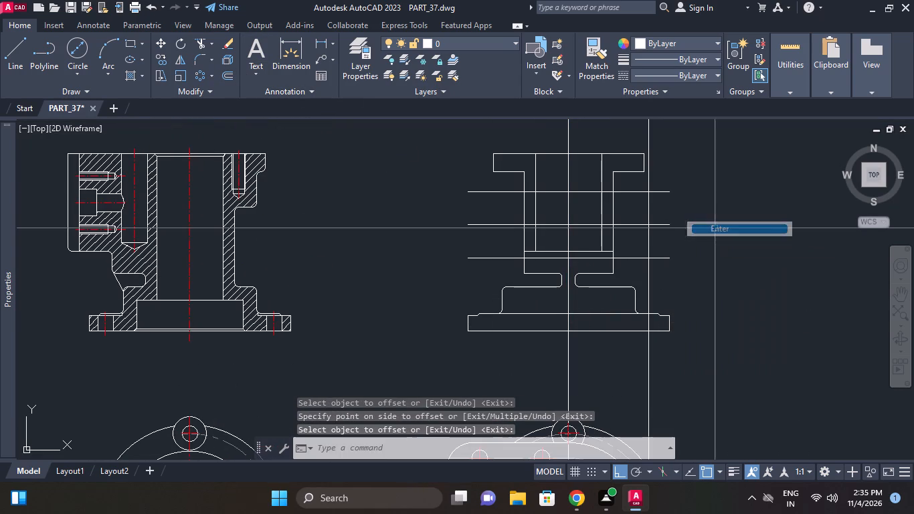
Trim the new vertical line and the upper and lower offset lines past their intersections to square off the boss's right end.
click(200, 41)
right_click(326, 183)
click(354, 191)
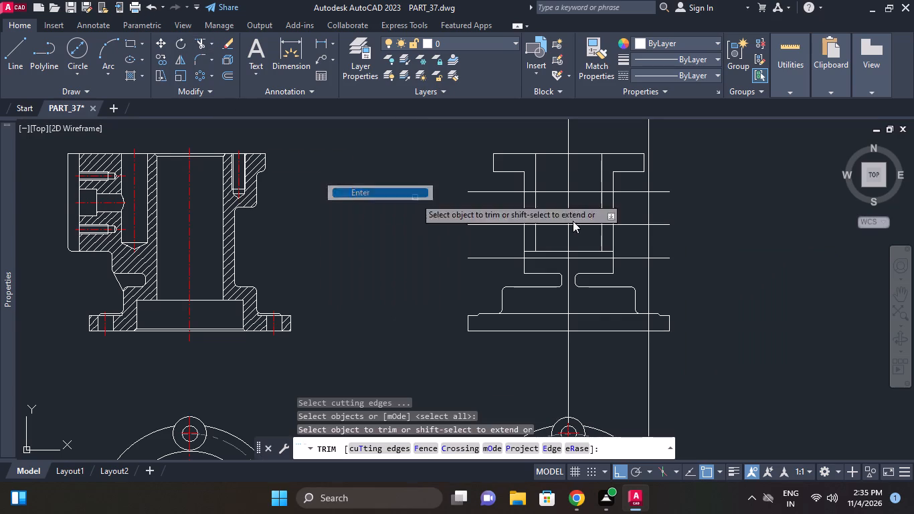
middle_drag(669, 225, 584, 221)
scroll(581, 203, up, 1)
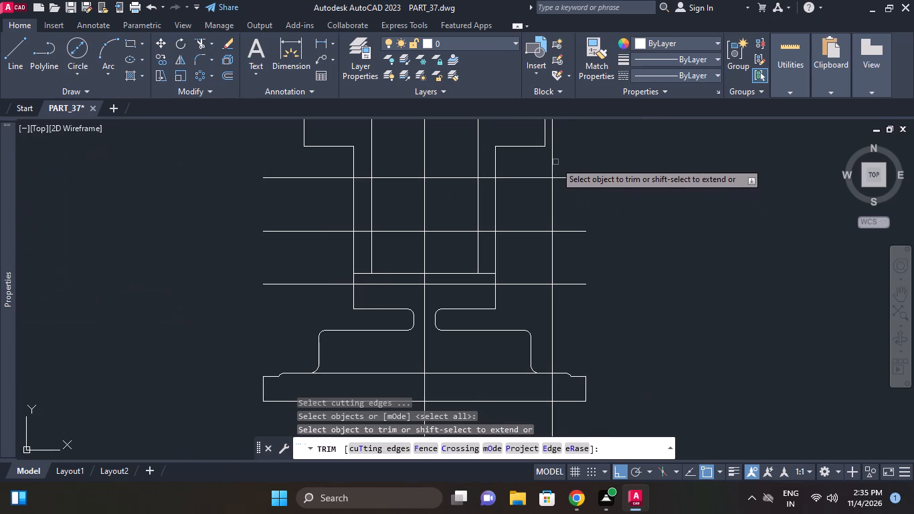
click(553, 159)
click(565, 177)
click(572, 284)
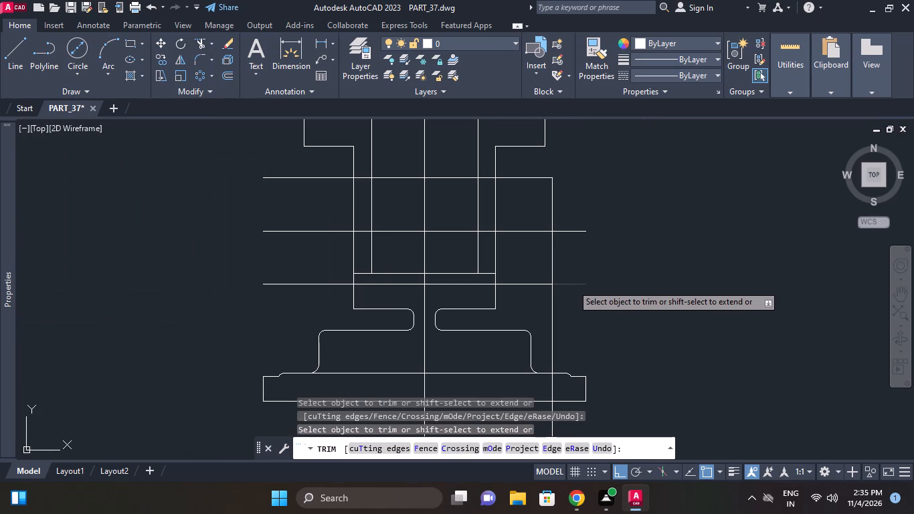
click(551, 292)
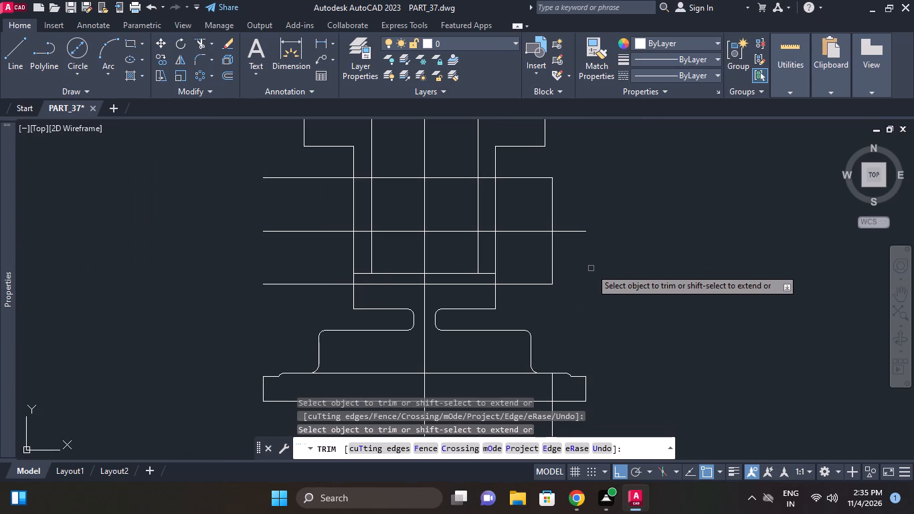
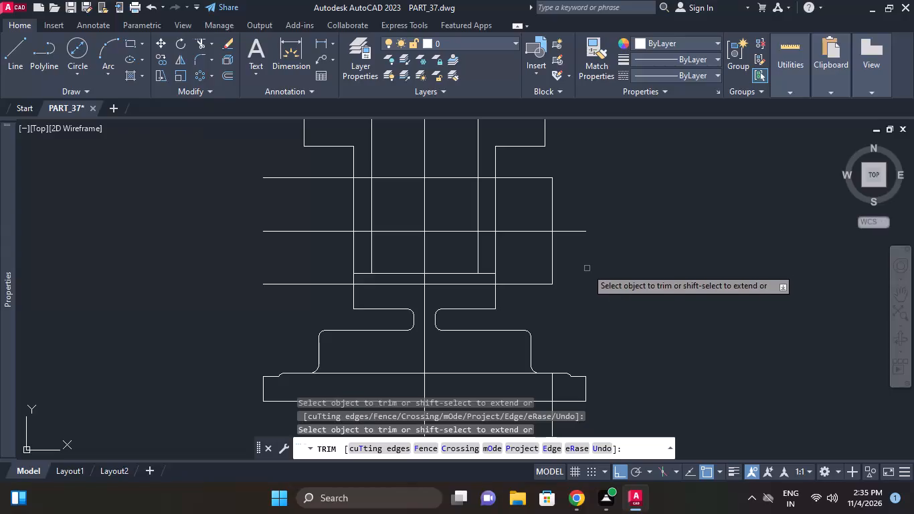
Trim the side block's upper and lower lines inside the body's right wall, and the short wall segment above the block's lower edge.
scroll(488, 276, up, 1)
click(499, 280)
click(489, 290)
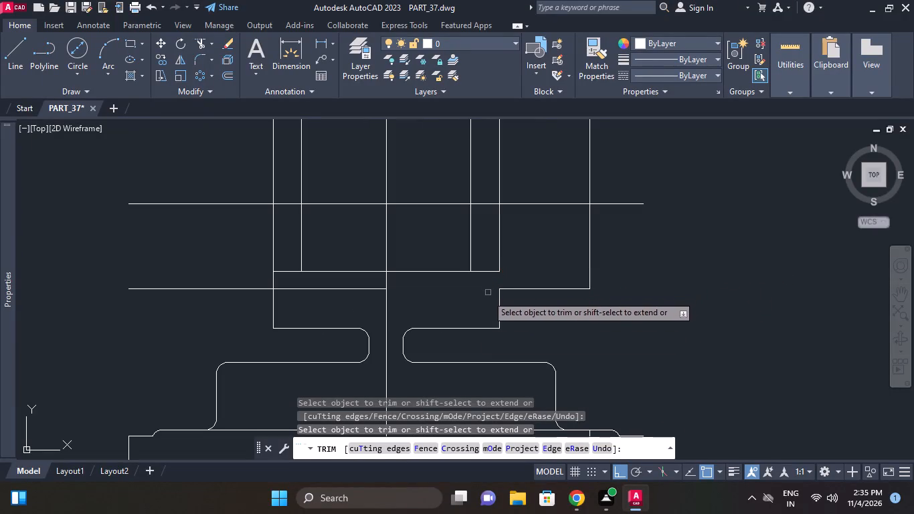
middle_drag(591, 274, 602, 341)
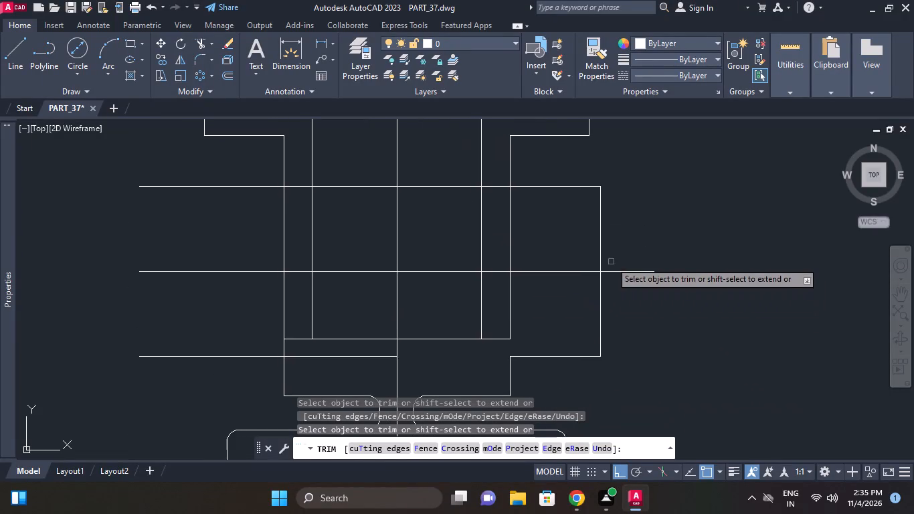
middle_drag(588, 254, 589, 278)
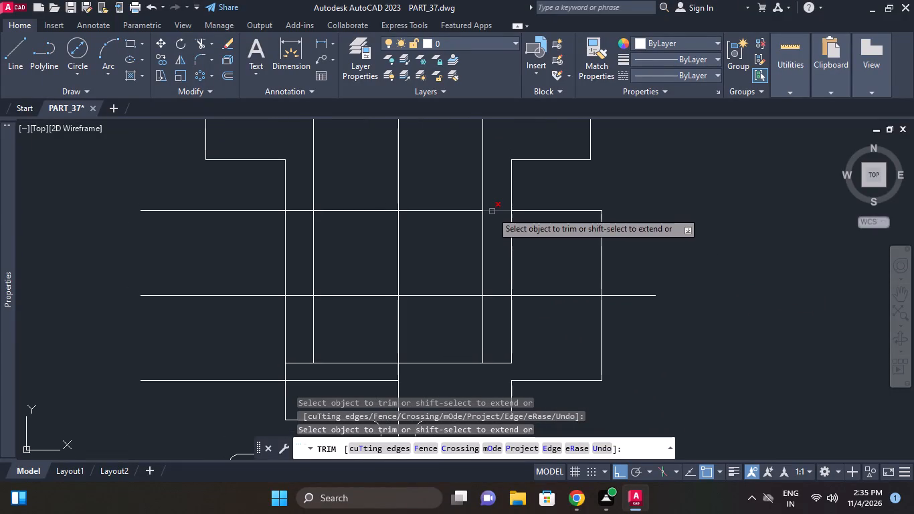
click(492, 211)
middle_drag(592, 280, 602, 268)
scroll(602, 268, down, 1)
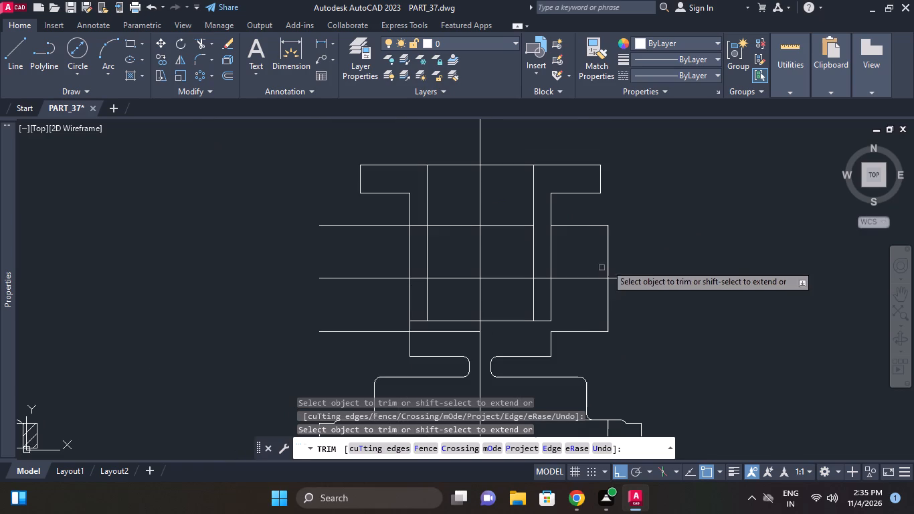
right_click(656, 226)
click(668, 228)
Erase the two leftover horizontal construction lines crossing the body at the side block's upper and lower edge heights.
click(513, 226)
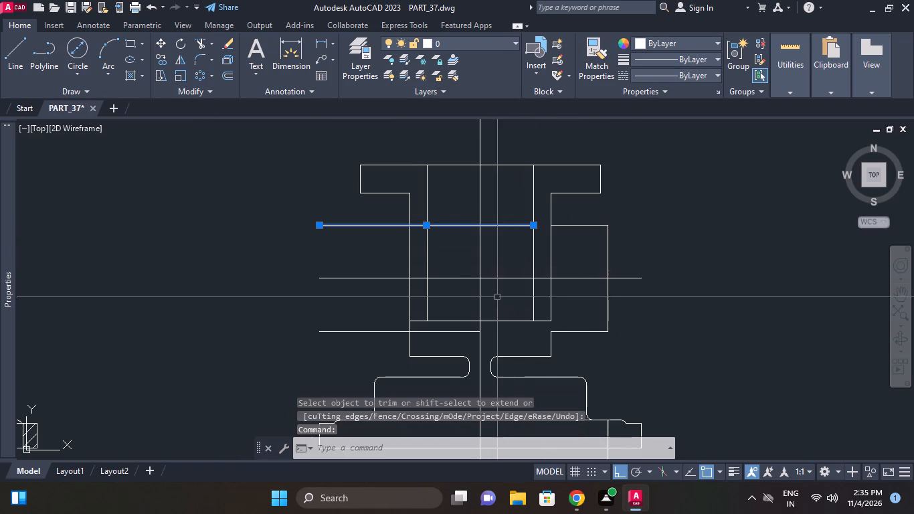
click(440, 330)
right_click(213, 233)
click(234, 236)
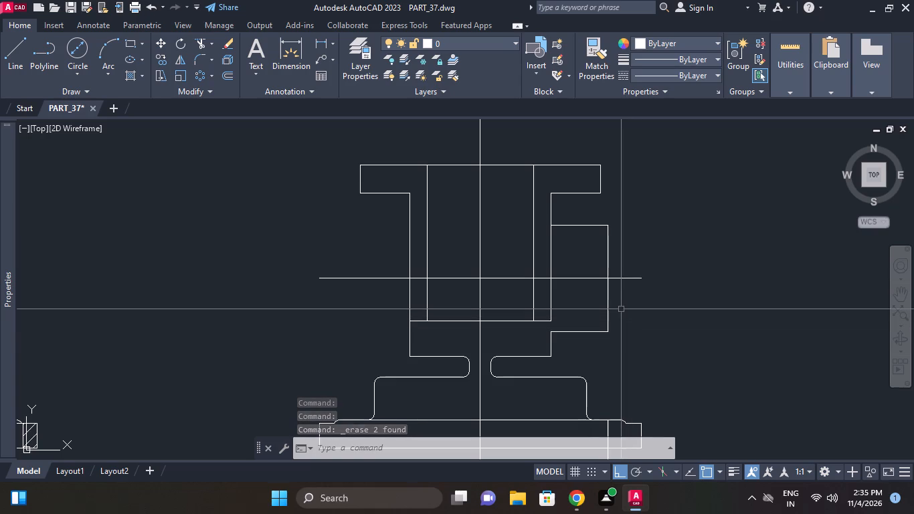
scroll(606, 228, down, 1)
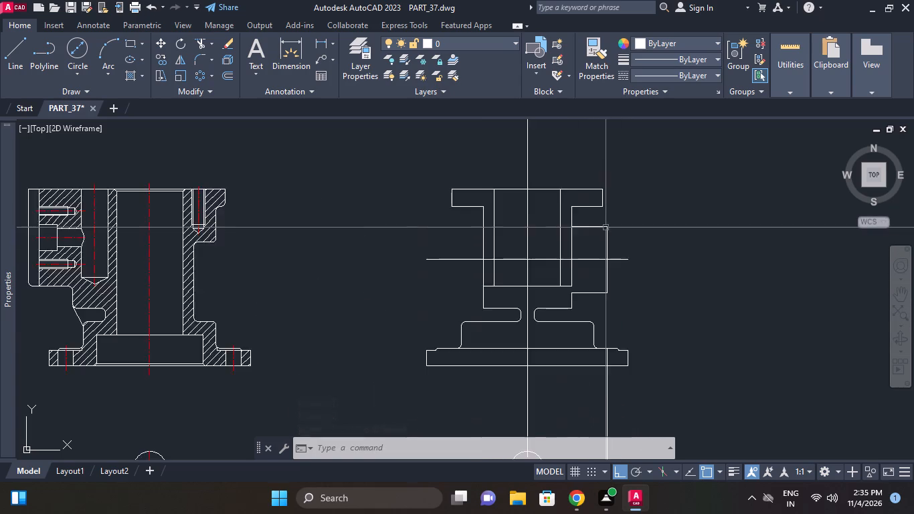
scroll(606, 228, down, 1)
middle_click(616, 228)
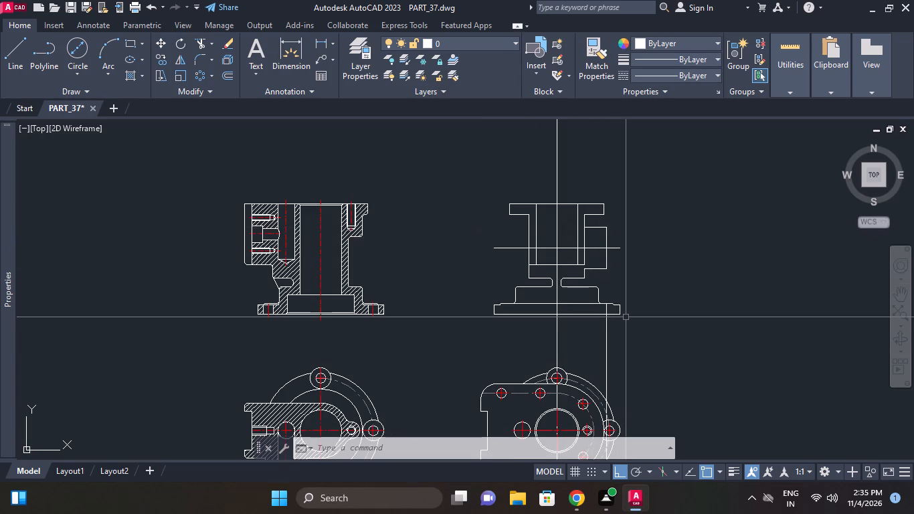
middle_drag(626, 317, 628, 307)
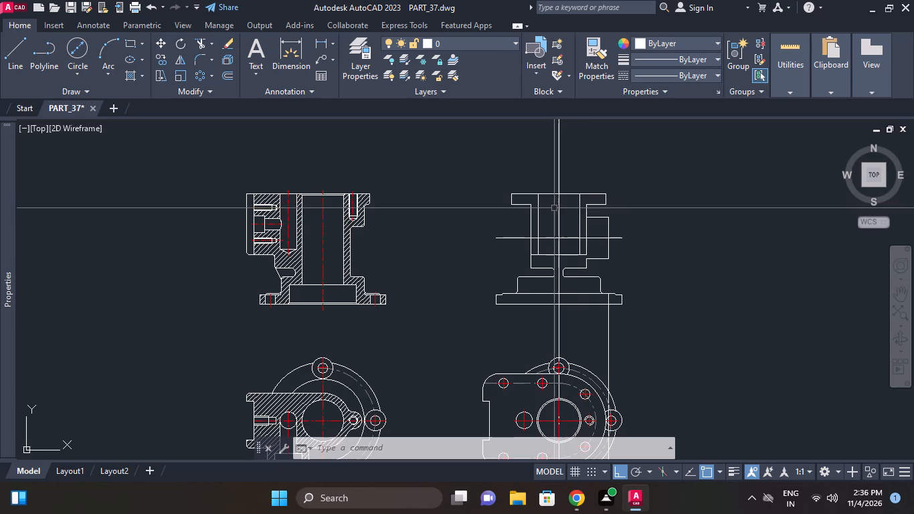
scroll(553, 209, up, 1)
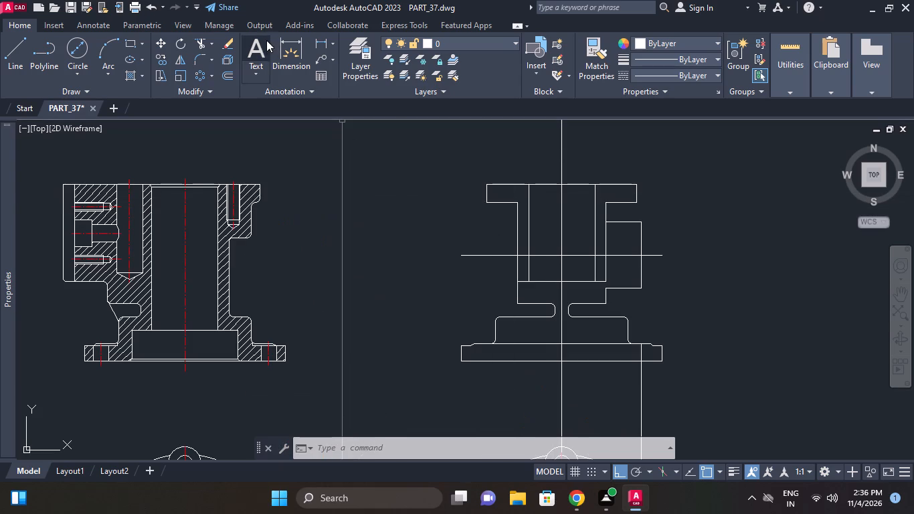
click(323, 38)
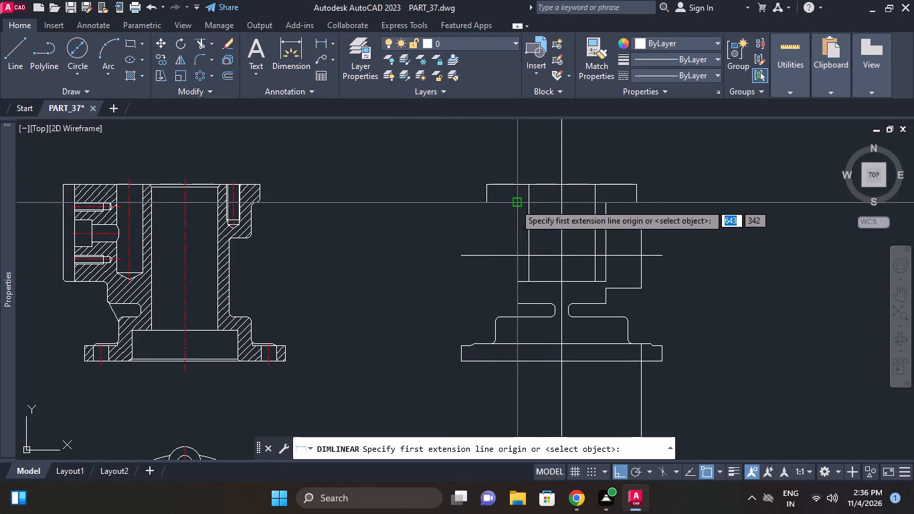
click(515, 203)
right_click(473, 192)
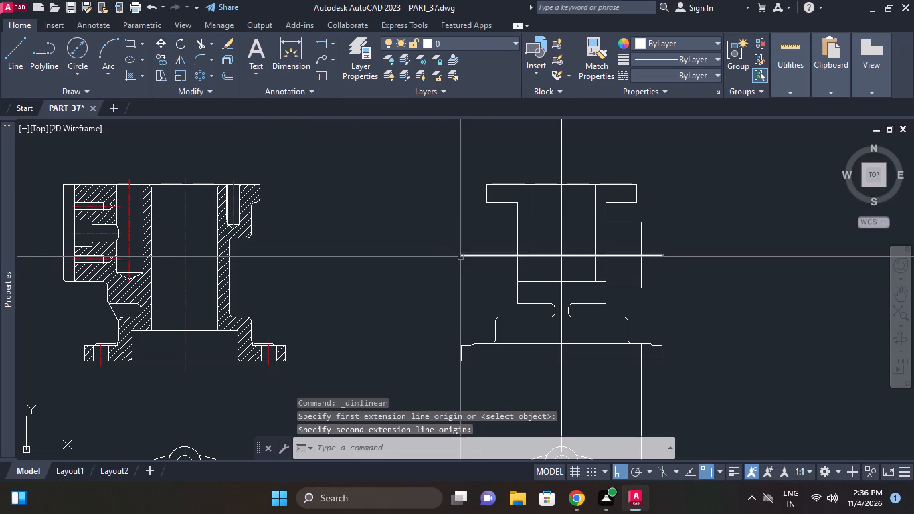
Erase the vertical projection line running from the elevation's base flange down to the plan view's right side.
middle_drag(650, 377, 662, 296)
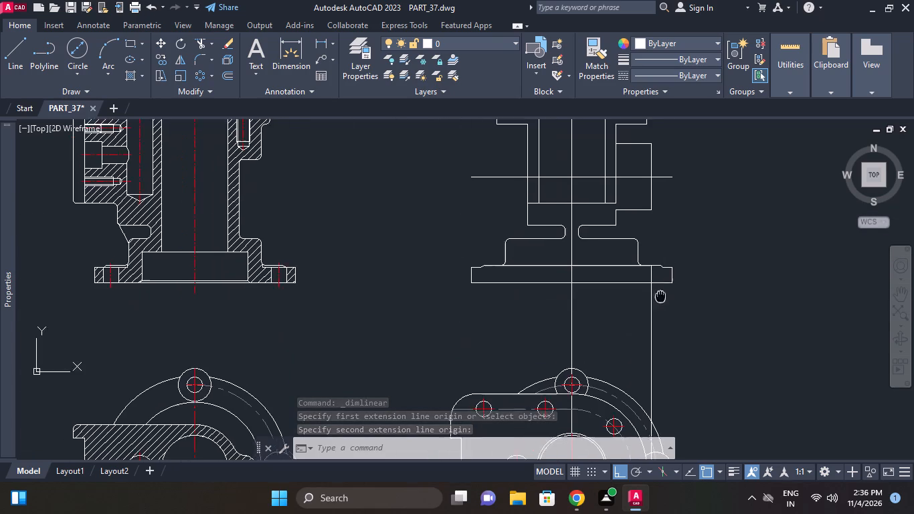
click(670, 318)
click(656, 314)
right_click(703, 235)
click(645, 301)
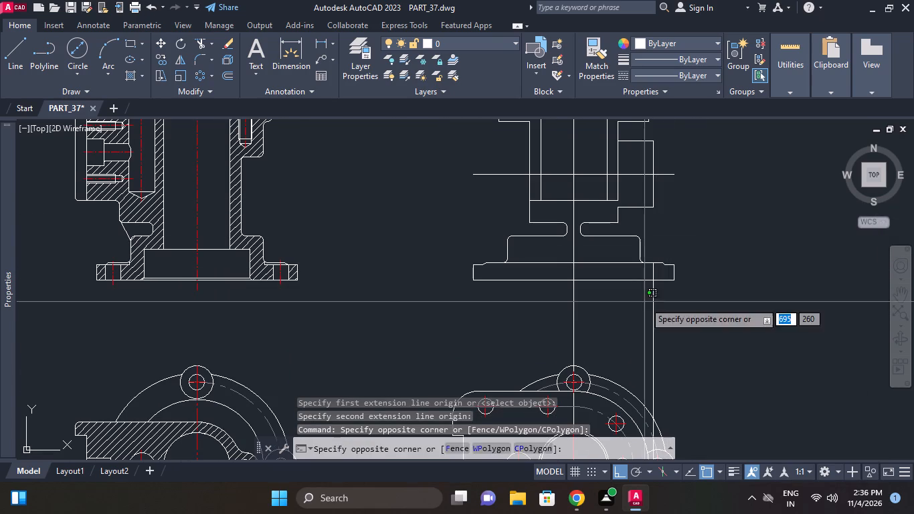
click(664, 302)
click(653, 292)
right_click(713, 248)
click(743, 213)
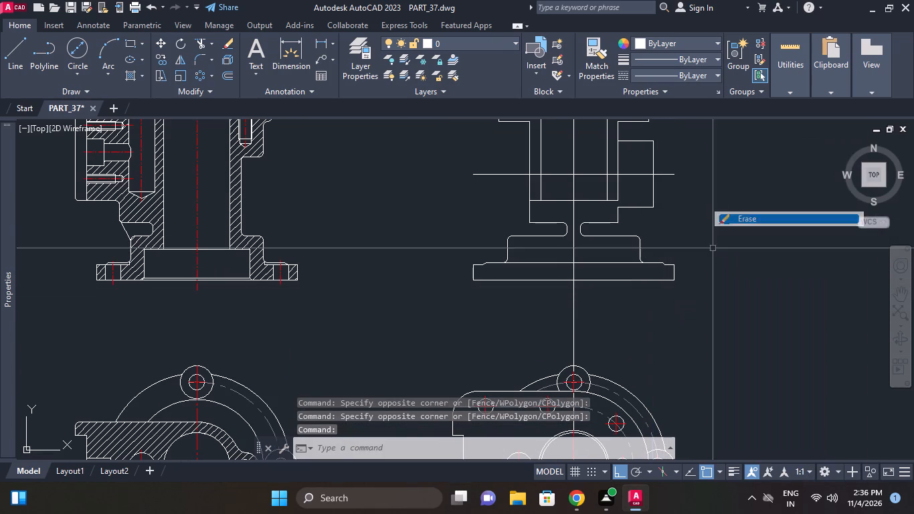
middle_drag(630, 189, 620, 252)
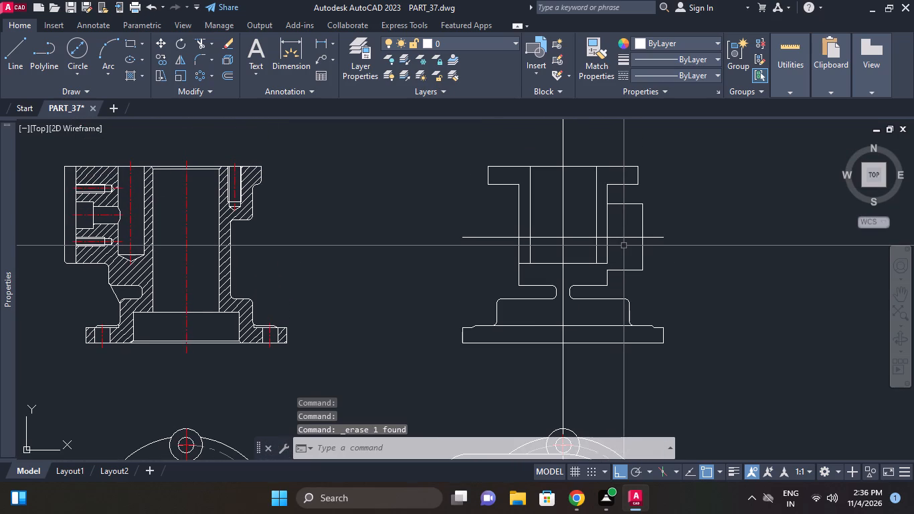
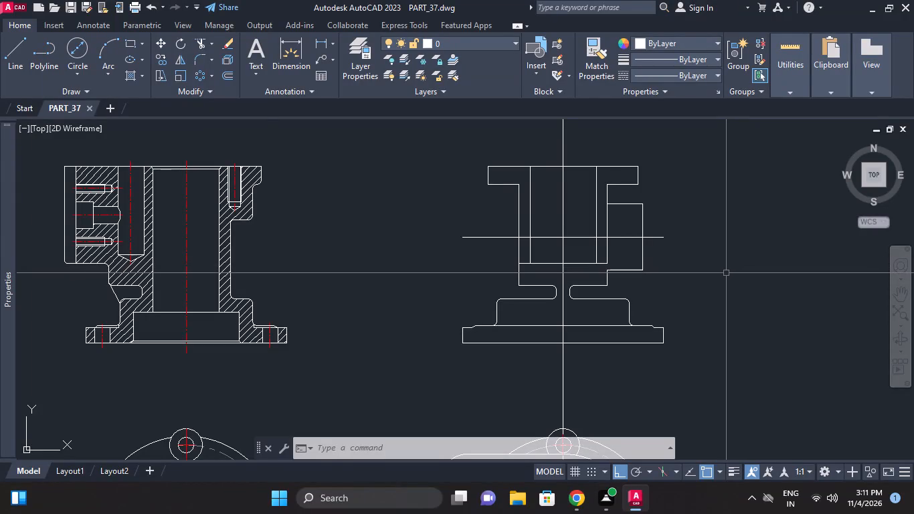
Measure the vertical distance from the plan view plate's upper edge to the centreline of its upper-left hole.
middle_drag(686, 245, 684, 240)
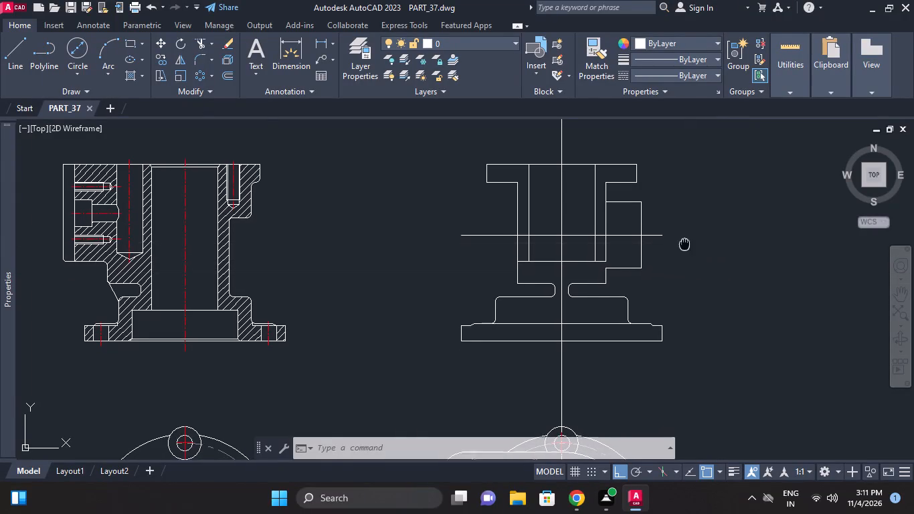
middle_drag(684, 240, 690, 230)
scroll(691, 250, down, 2)
middle_drag(701, 264, 717, 209)
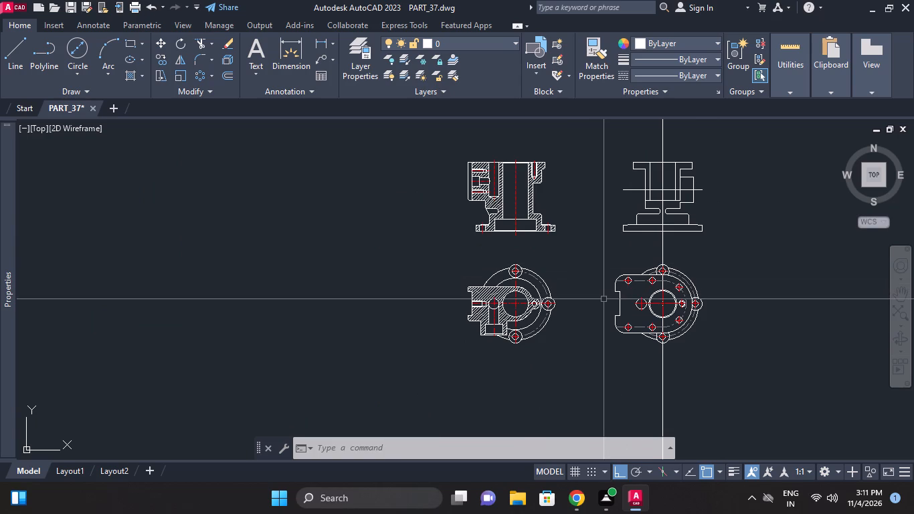
scroll(616, 287, up, 2)
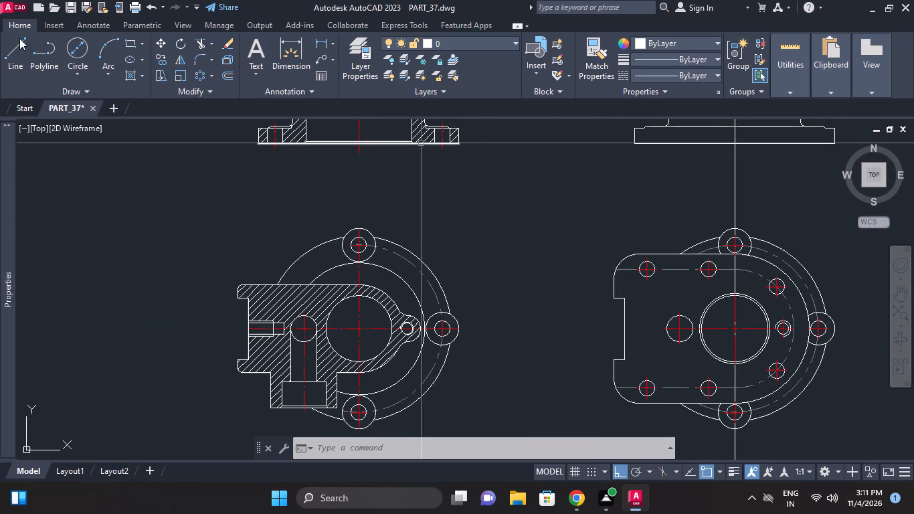
click(316, 41)
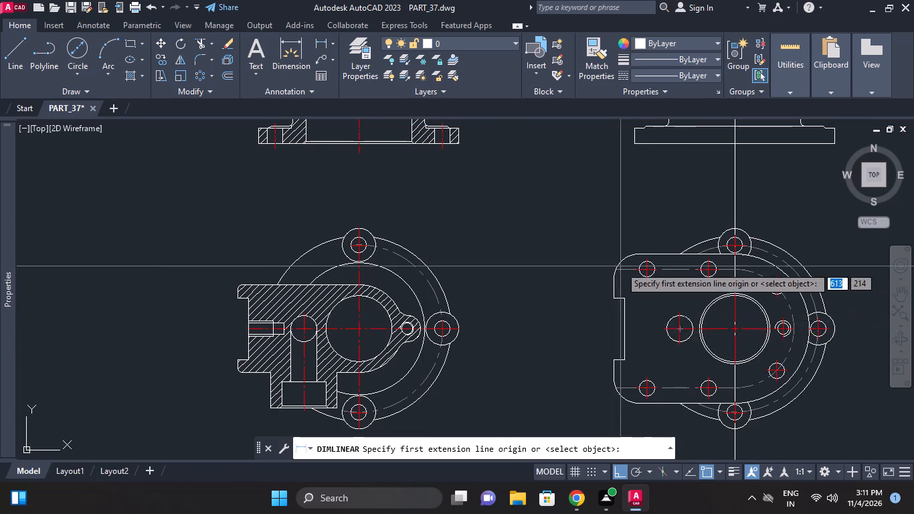
scroll(620, 266, up, 2)
click(670, 232)
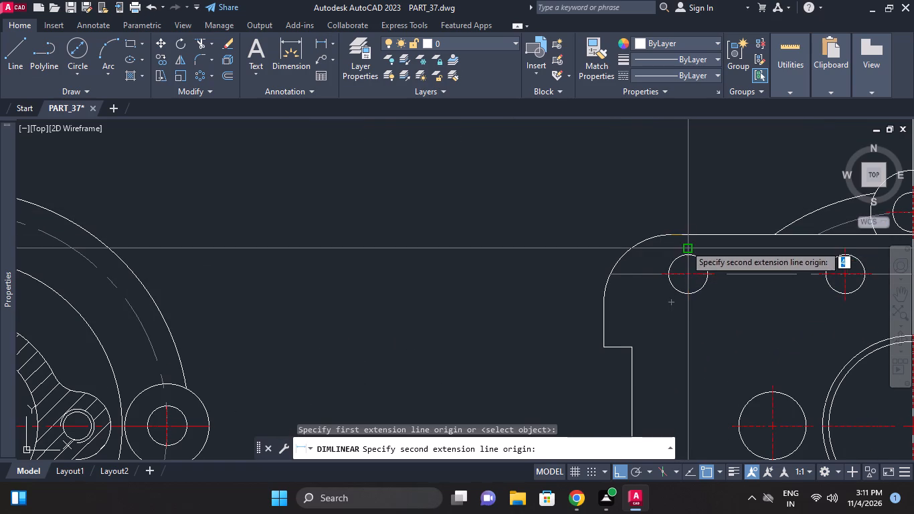
click(660, 275)
right_click(545, 240)
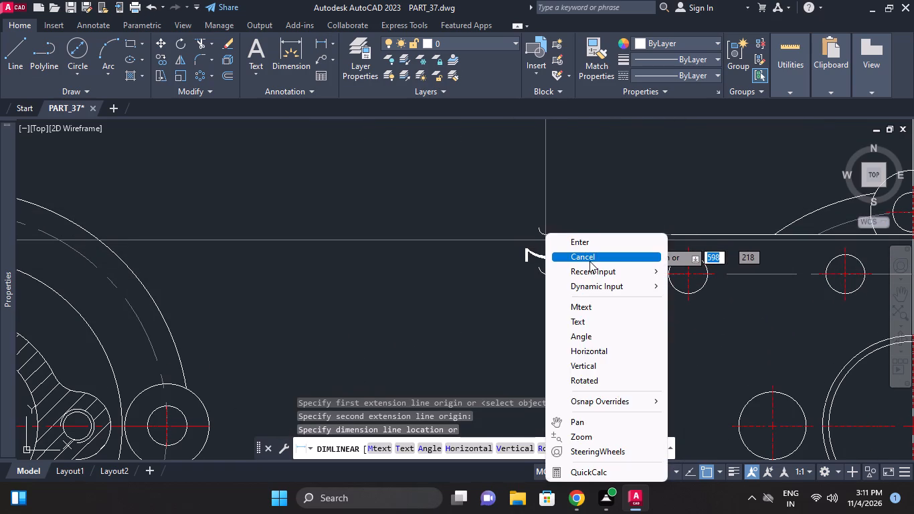
click(589, 261)
Offset the left edge of the side elevation's top flange inward by 7.
scroll(582, 213, down, 5)
middle_drag(576, 220, 564, 240)
scroll(591, 187, up, 4)
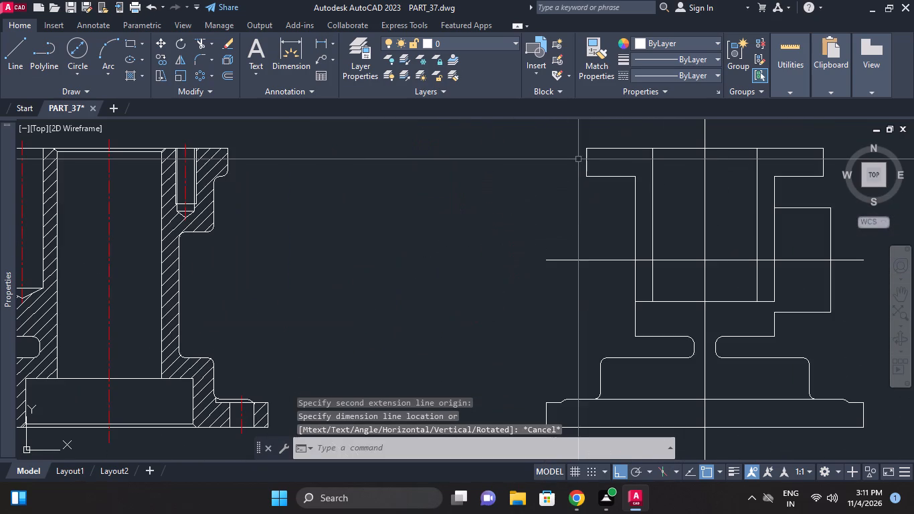
click(227, 70)
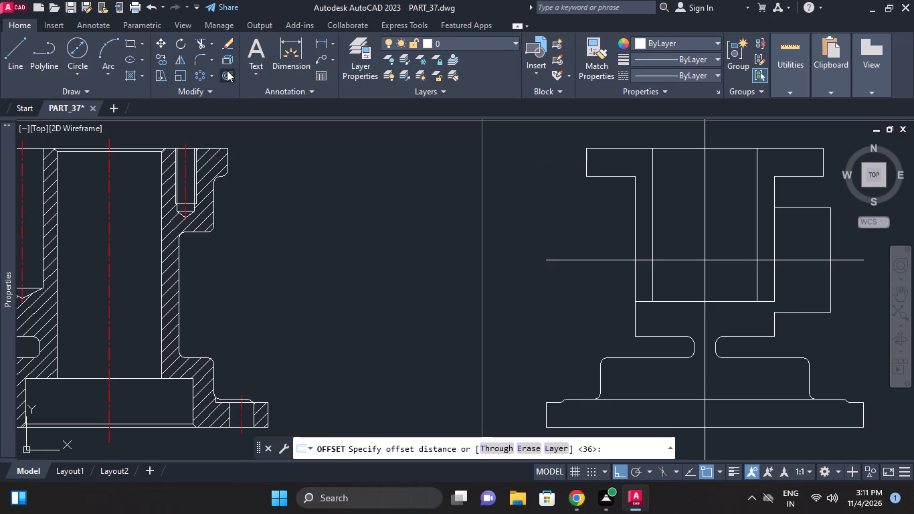
key(7)
key(Return)
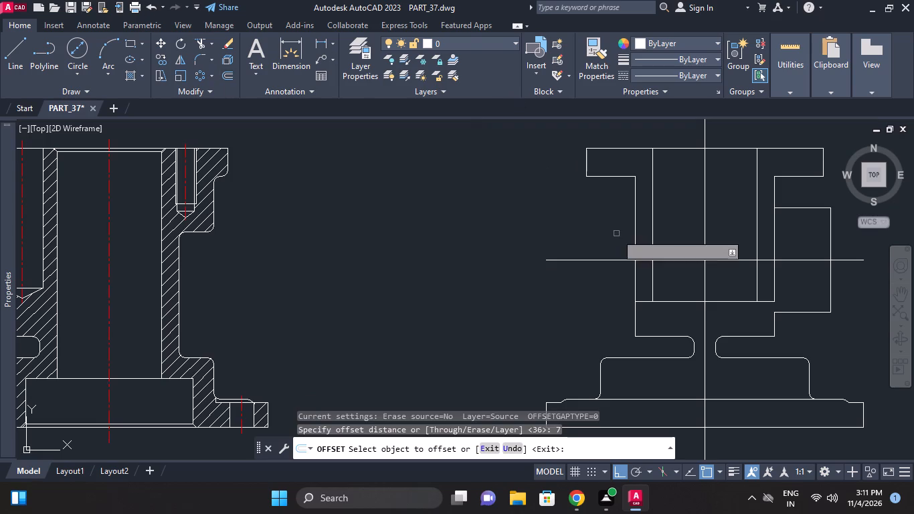
click(585, 163)
click(635, 163)
right_click(623, 137)
click(636, 140)
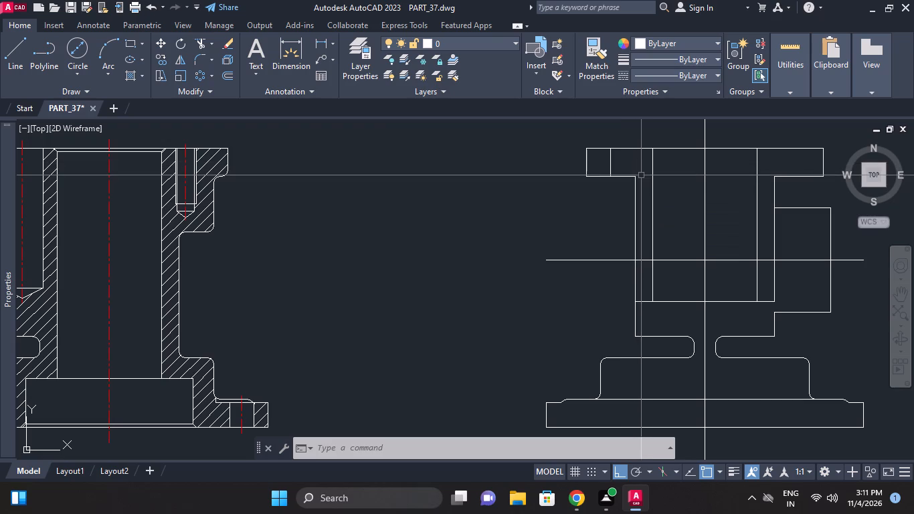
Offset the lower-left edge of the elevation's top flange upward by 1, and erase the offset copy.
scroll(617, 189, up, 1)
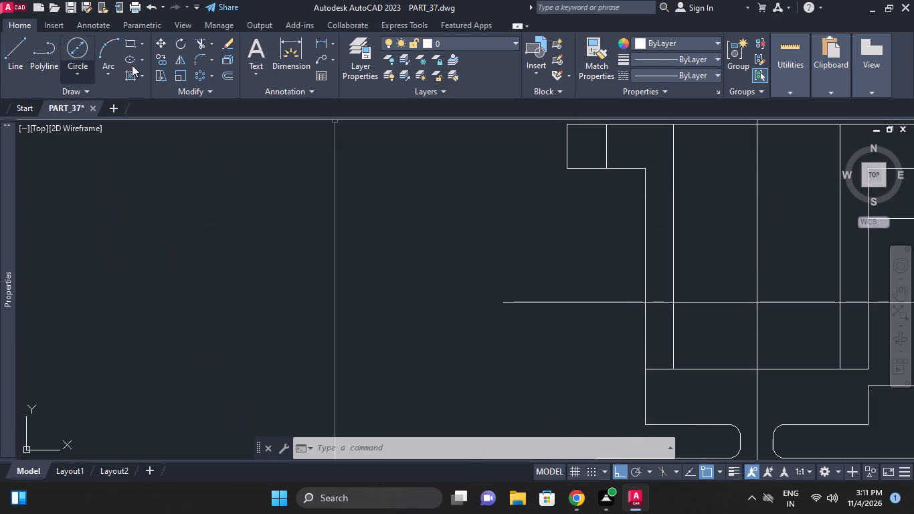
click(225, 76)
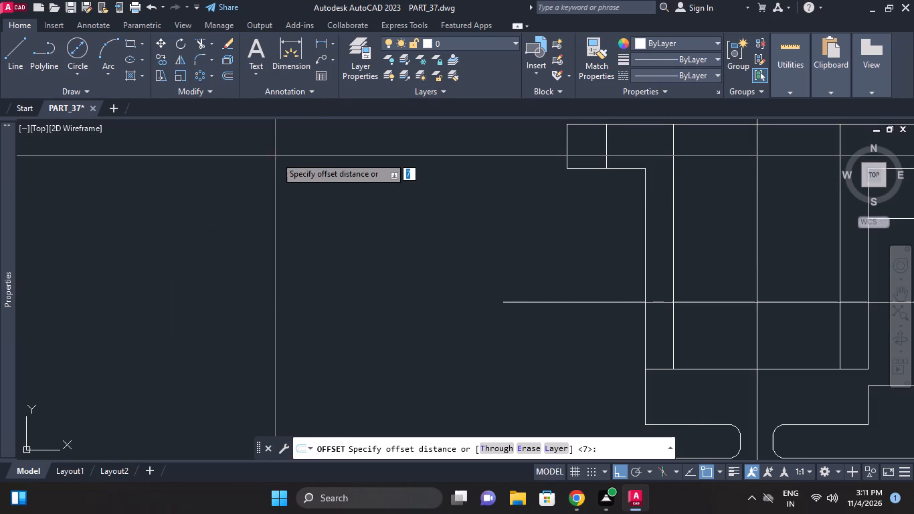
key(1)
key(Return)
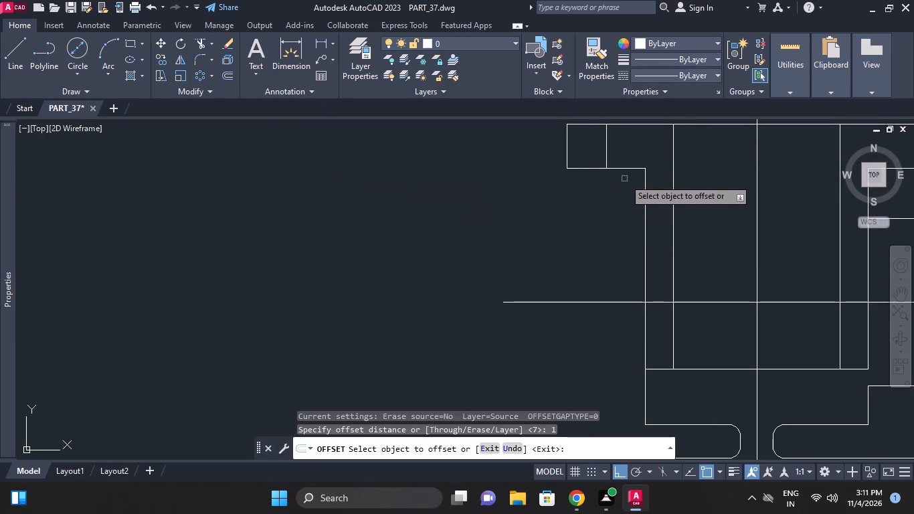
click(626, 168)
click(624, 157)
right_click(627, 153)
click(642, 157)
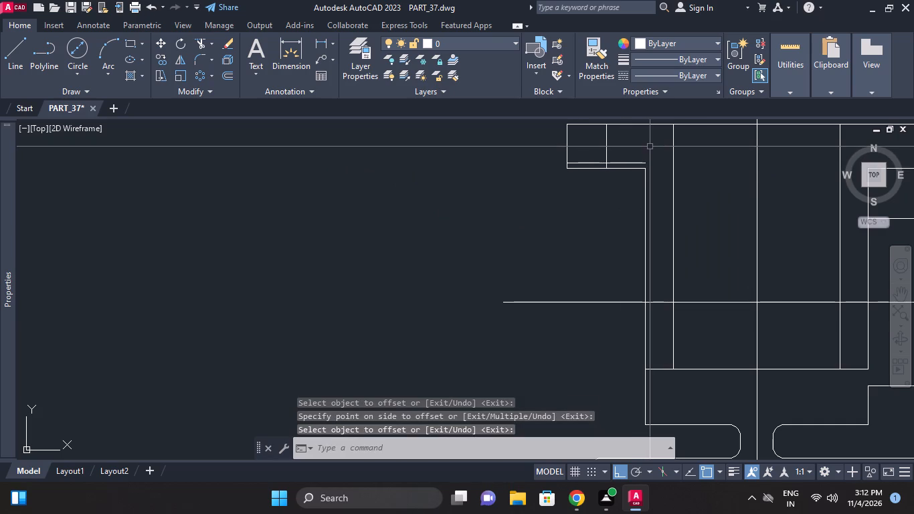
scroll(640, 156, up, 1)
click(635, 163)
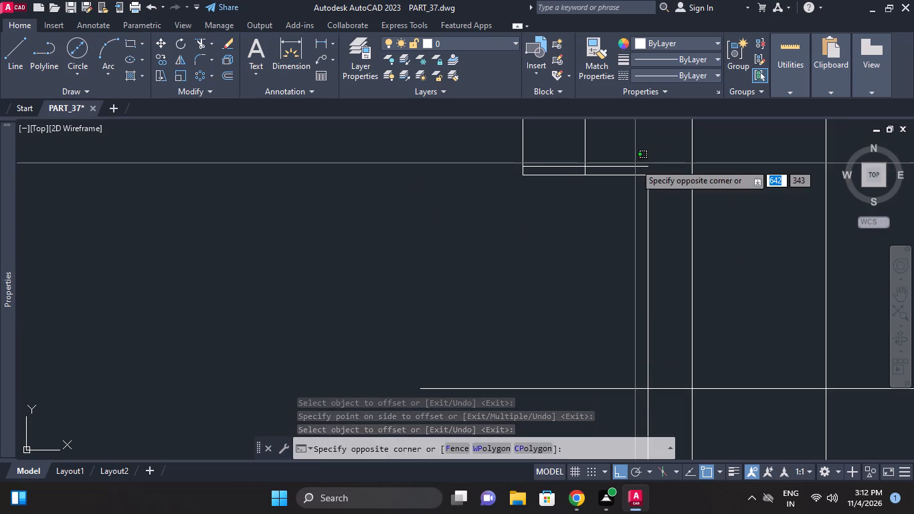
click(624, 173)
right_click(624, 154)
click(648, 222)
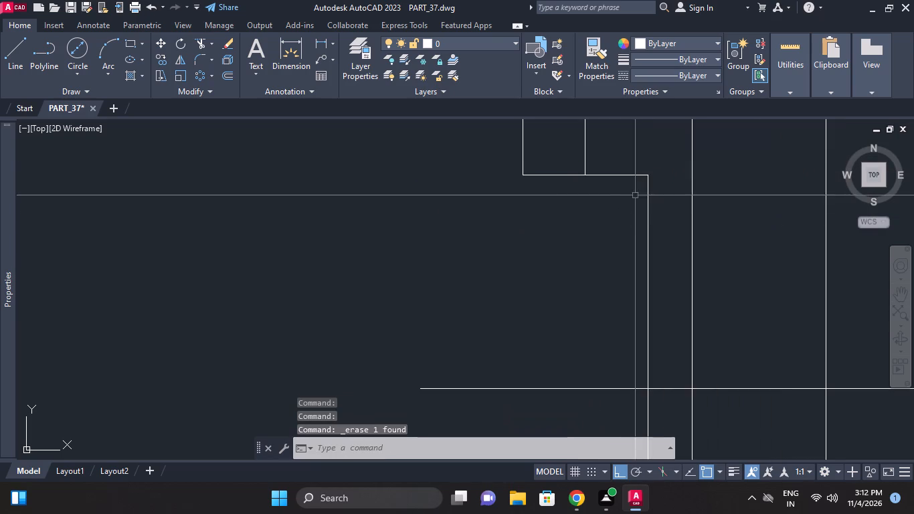
Fillet the lower-left outer corner of the elevation's top flange with radius 2.
scroll(634, 195, down, 1)
middle_drag(634, 195, 618, 193)
scroll(627, 193, down, 1)
middle_drag(626, 194, 561, 167)
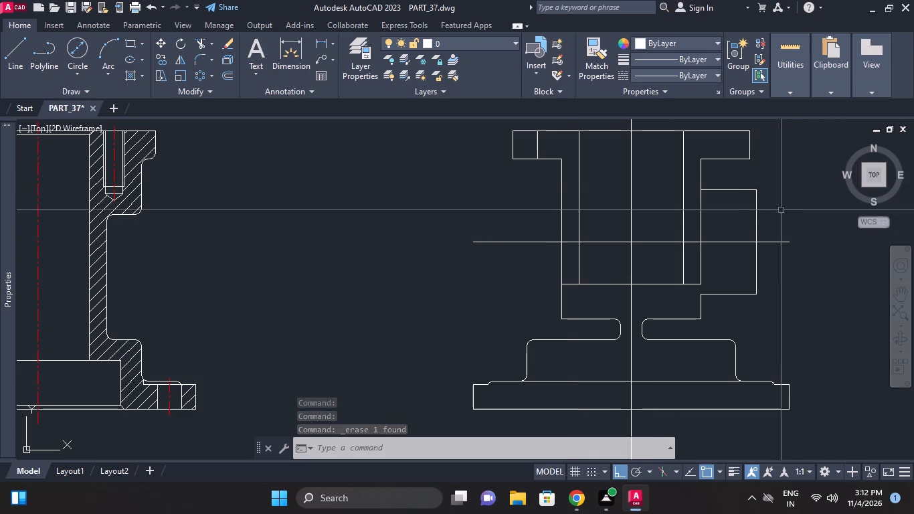
click(203, 58)
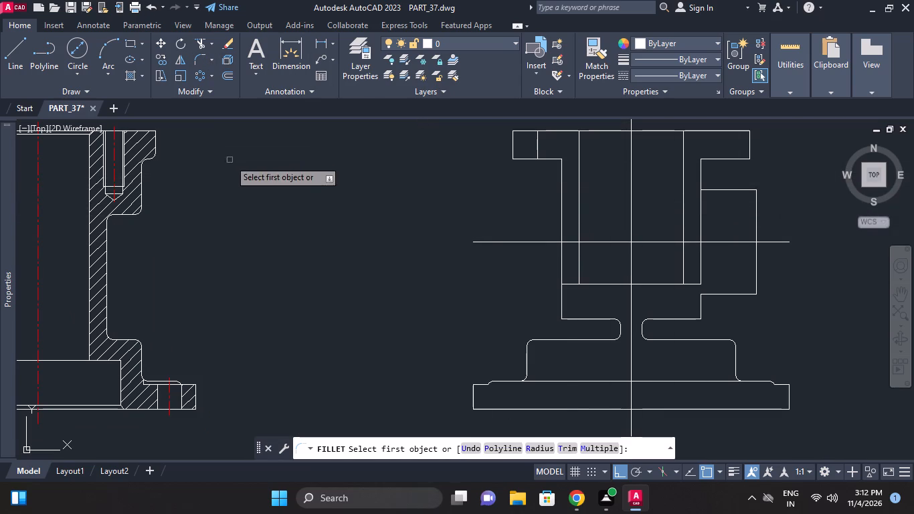
click(535, 444)
key(2)
key(Return)
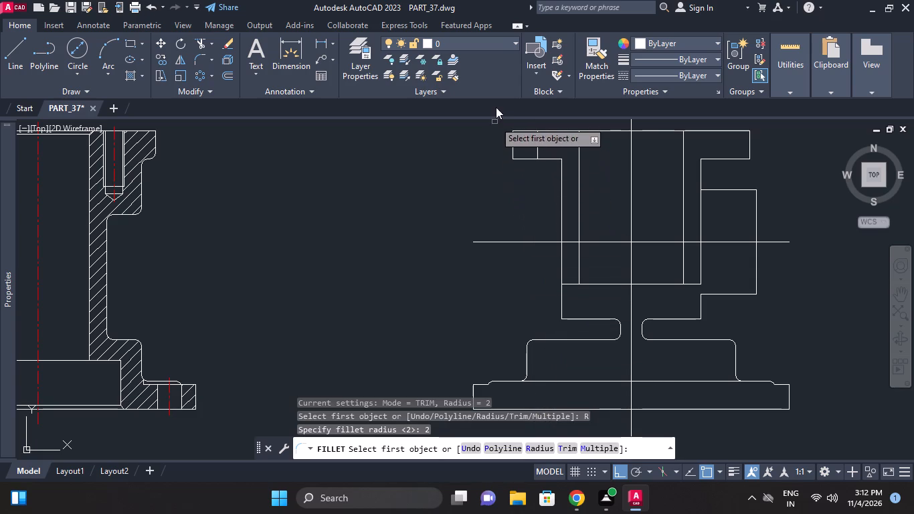
scroll(500, 128, up, 1)
click(519, 159)
click(533, 176)
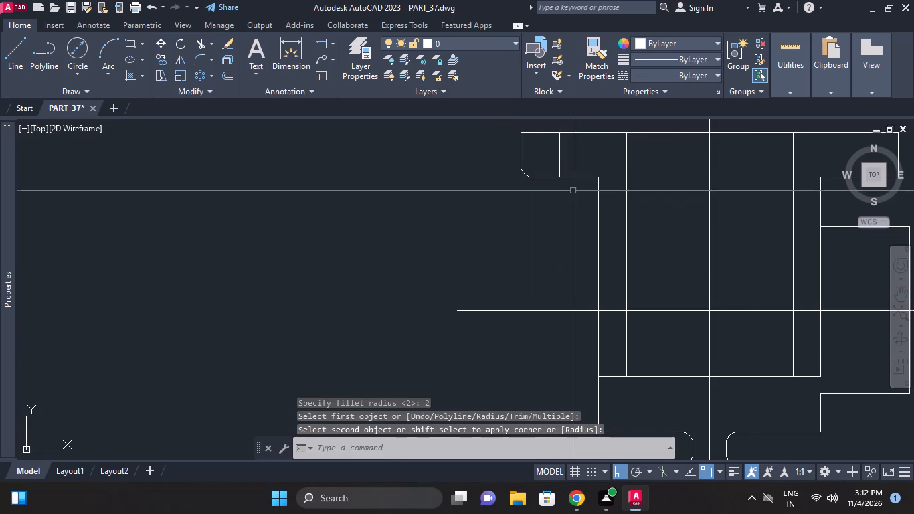
Fillet the inner corner between the top flange's left underside and the body's left wall with radius 2.
right_click(576, 191)
click(628, 194)
click(576, 179)
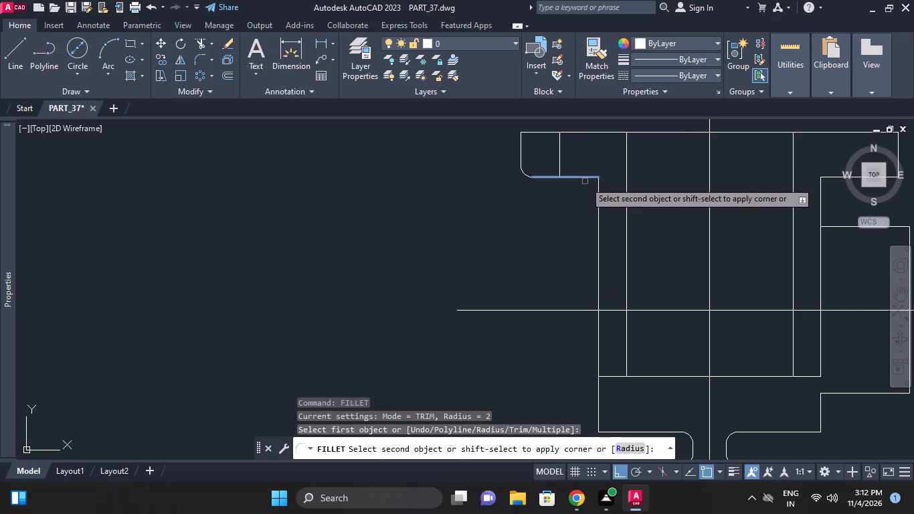
click(600, 197)
right_click(592, 165)
click(600, 169)
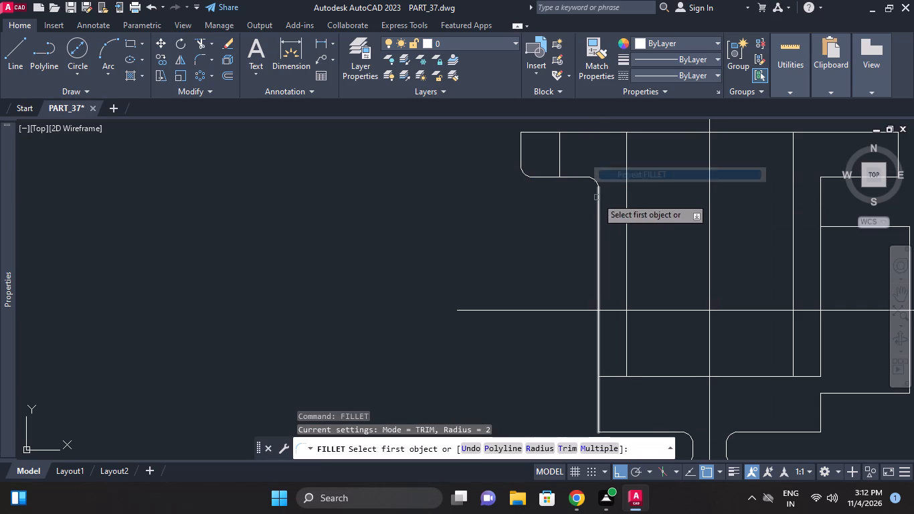
middle_drag(593, 202, 486, 165)
middle_drag(486, 213, 484, 171)
scroll(530, 282, down, 1)
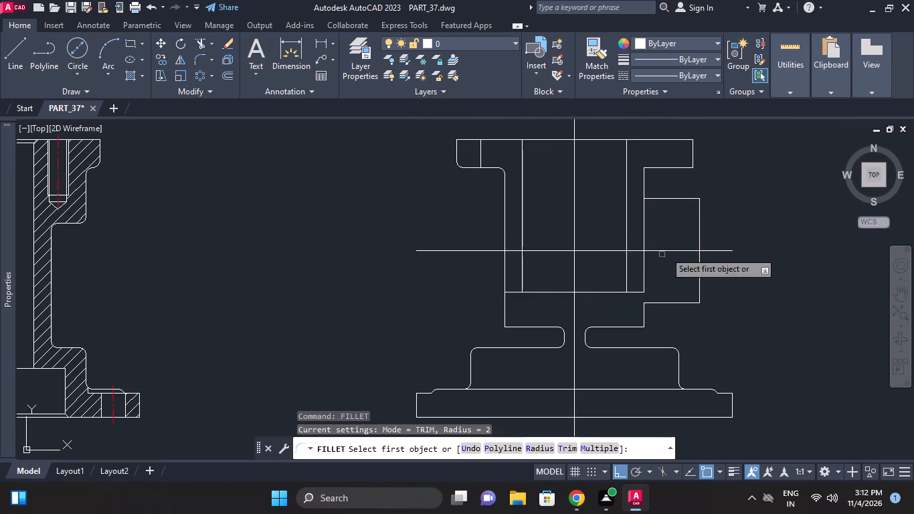
key(Escape)
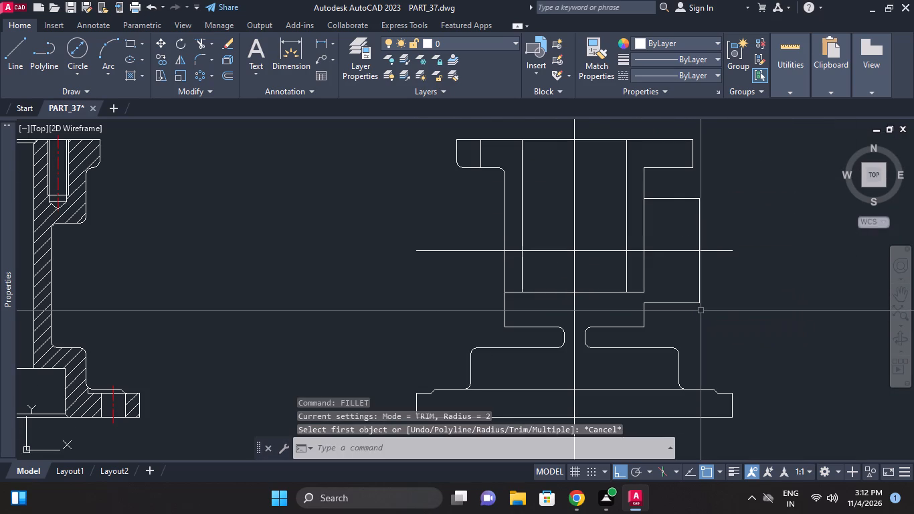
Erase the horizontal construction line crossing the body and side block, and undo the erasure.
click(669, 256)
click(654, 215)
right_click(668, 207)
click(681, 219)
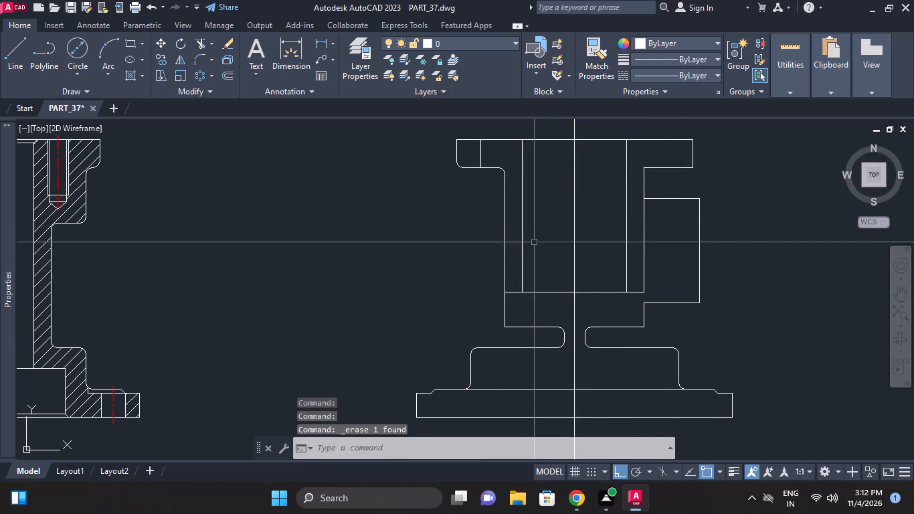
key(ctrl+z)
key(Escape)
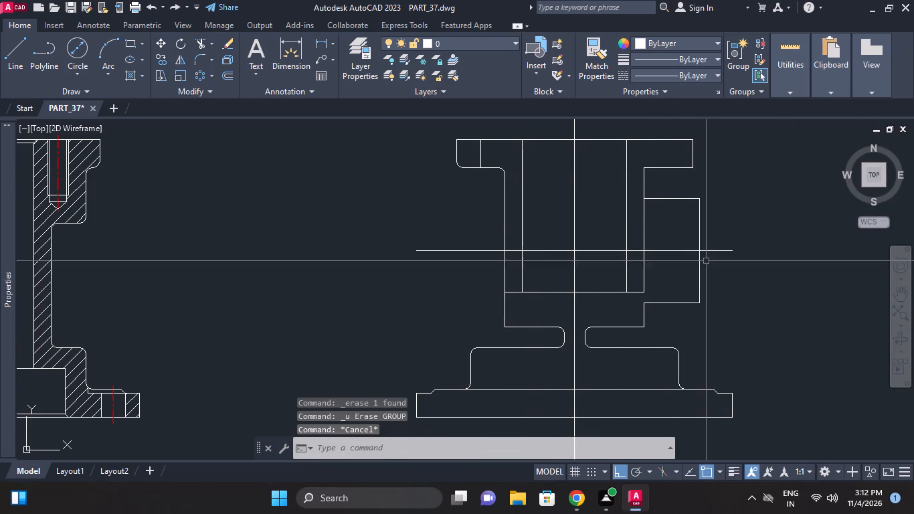
Draw a short vertical helper line across the horizontal construction line, just outside the side block's right edge.
middle_click(706, 261)
scroll(706, 261, up, 1)
key(l)
key(space)
click(712, 253)
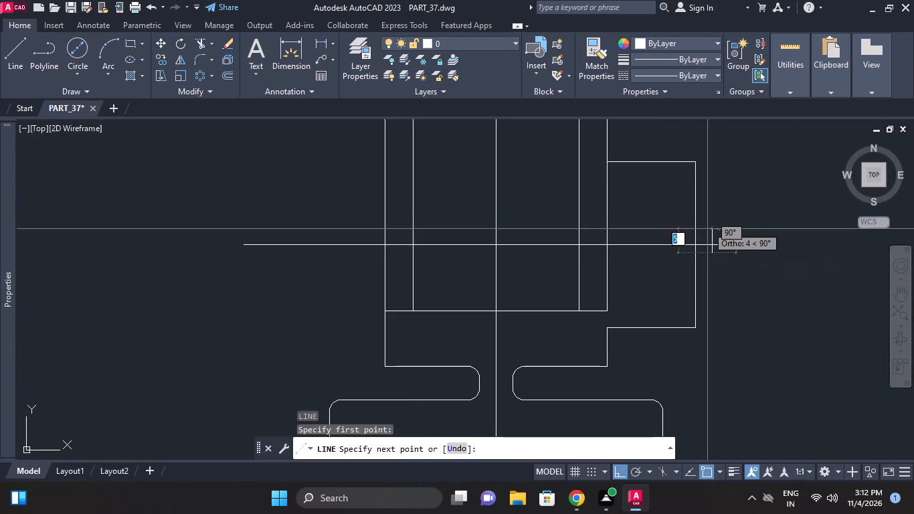
click(707, 225)
key(Escape)
key(space)
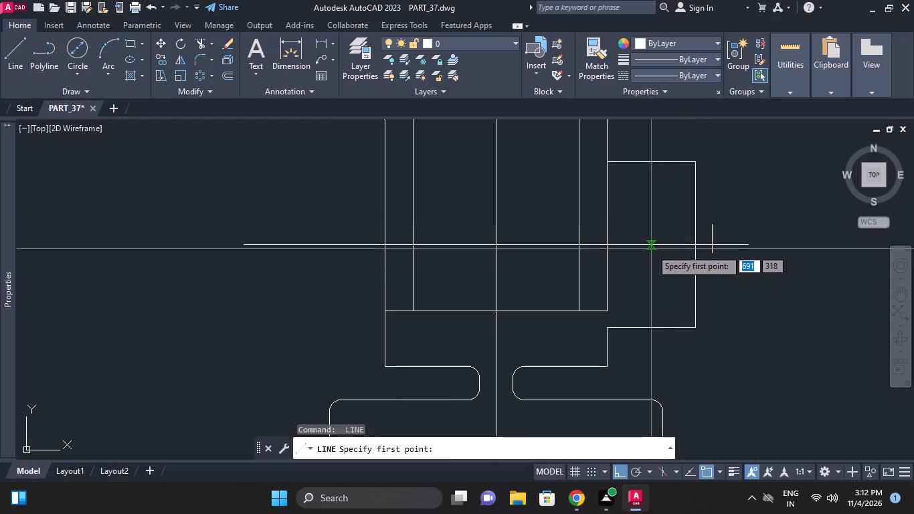
key(Escape)
Trim the horizontal construction line inside the body's right wall and beyond the short vertical helper line.
key(t)
key(r)
key(space)
key(space)
click(591, 243)
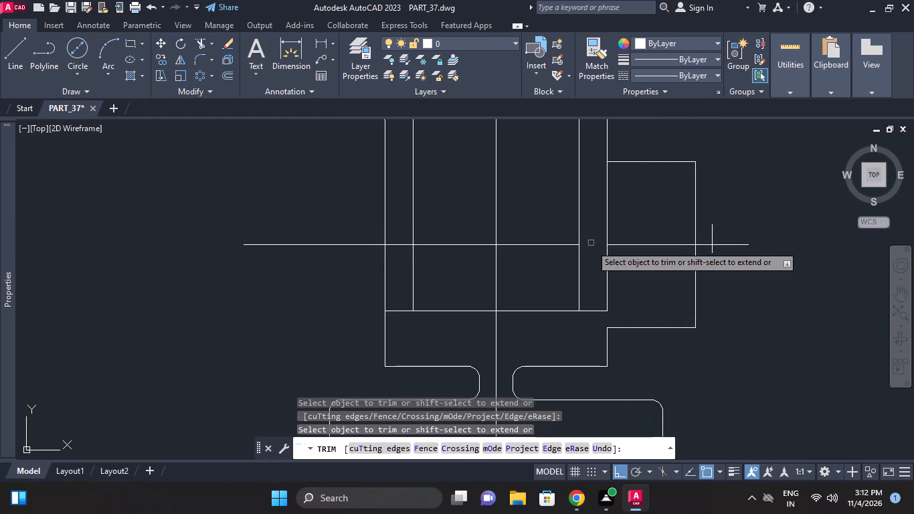
click(720, 246)
key(Escape)
Erase the leftover horizontal line crossing the body and the short vertical helper line beside the side block.
key(e)
key(space)
click(473, 248)
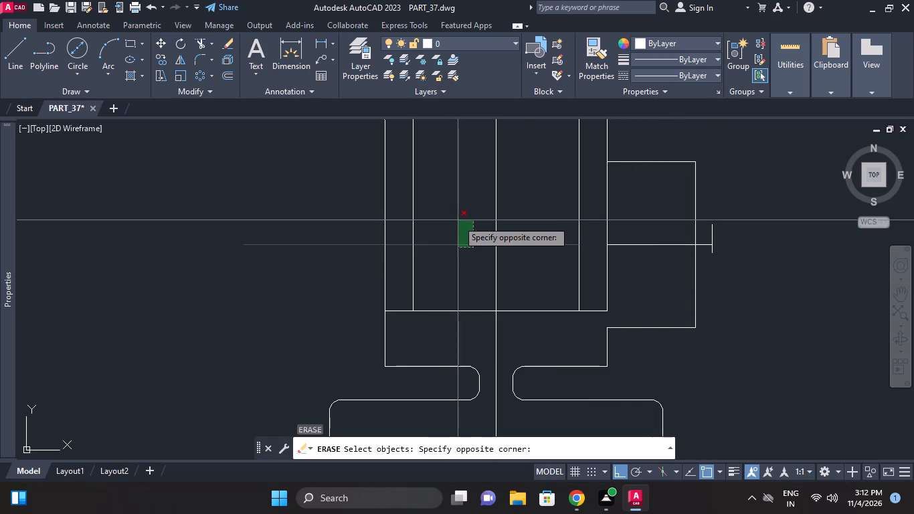
right_click(455, 217)
click(447, 211)
right_click(447, 210)
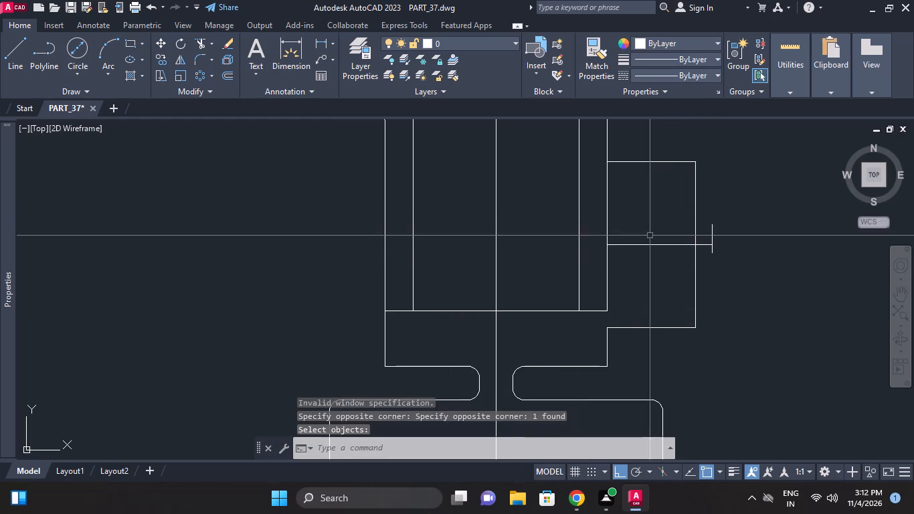
click(711, 235)
key(e)
key(space)
Format the side block's horizontal centreline as red with the CENTER2 linetype and a linetype scale of 5.
click(705, 245)
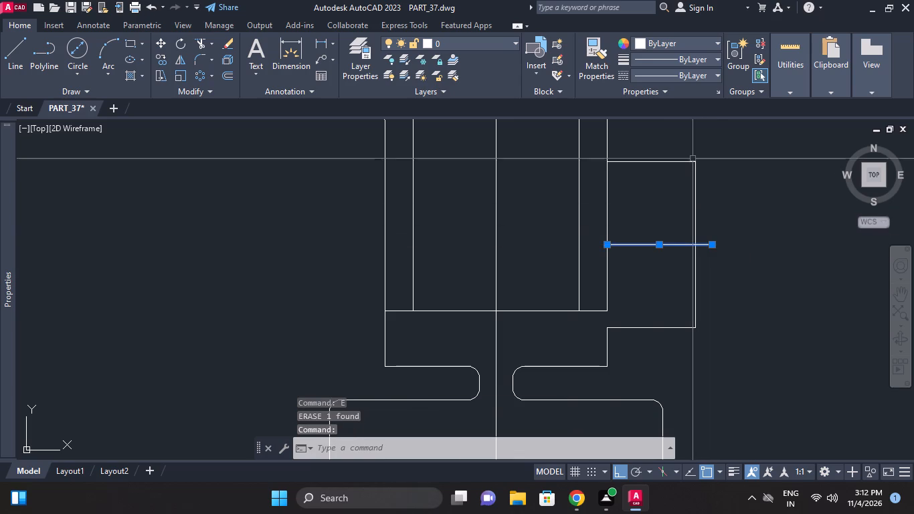
click(677, 46)
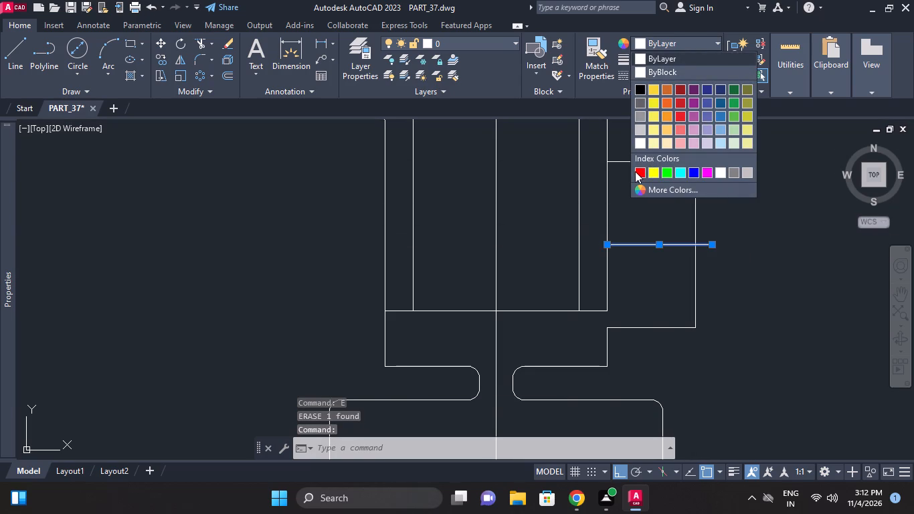
click(636, 171)
click(698, 77)
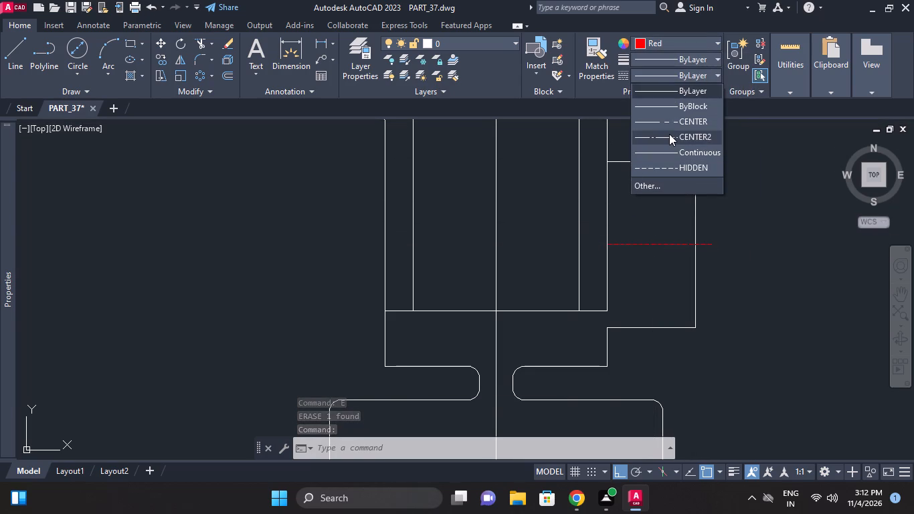
click(669, 134)
click(136, 211)
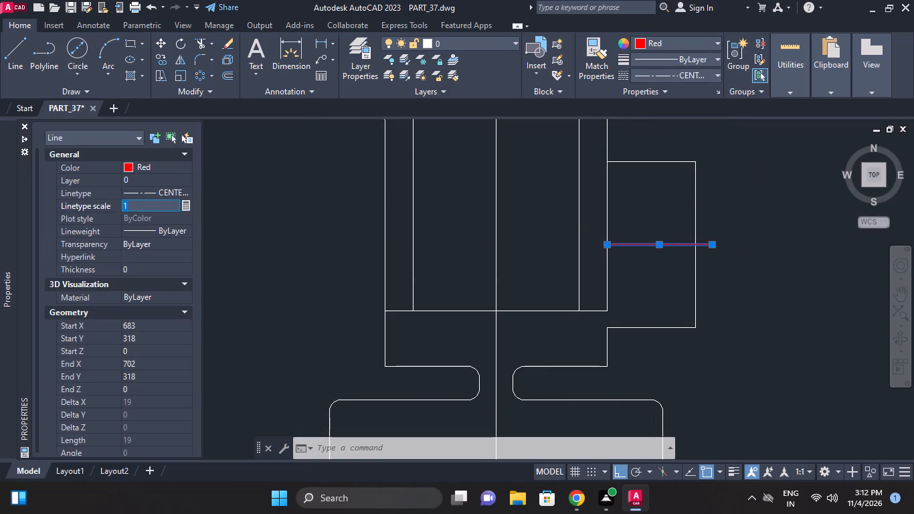
key(5)
key(Return)
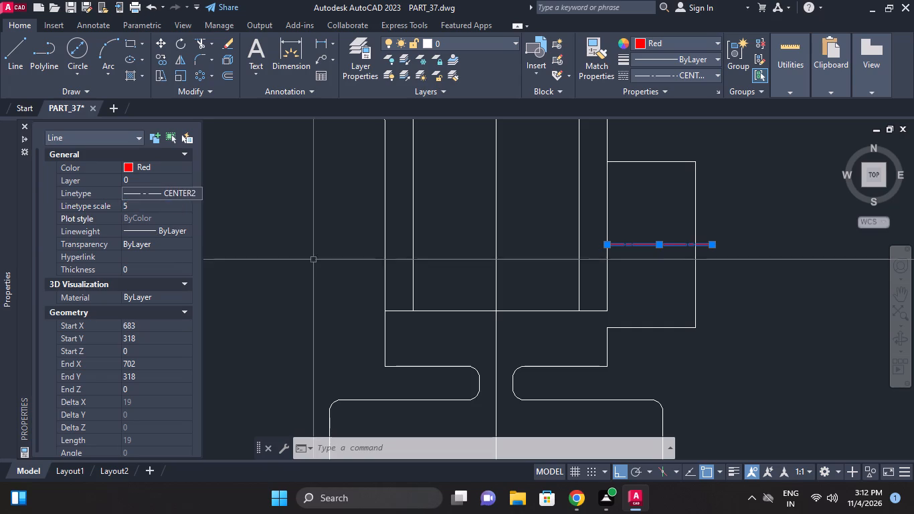
right_click(763, 262)
click(788, 367)
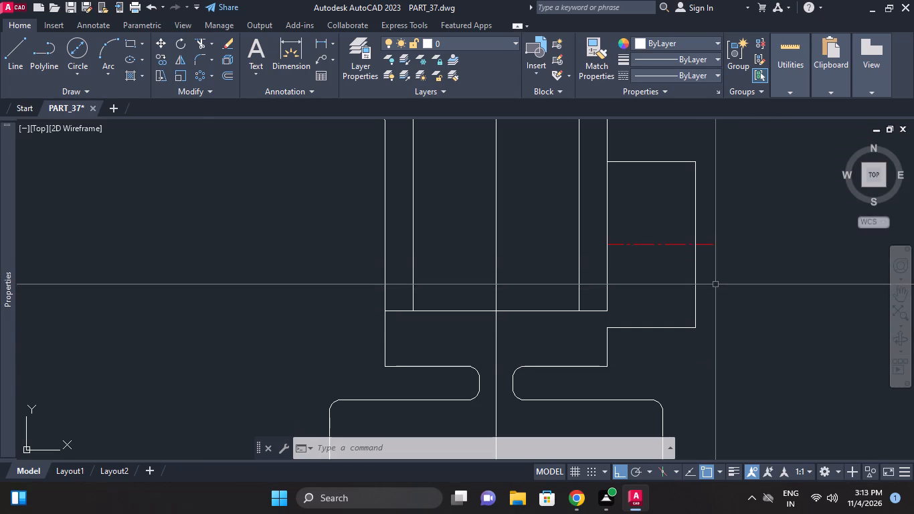
Draw a radius 2 circle tangent to the body's left outer wall and the horizontal line at the inner walls' lower ends.
middle_drag(715, 282, 709, 330)
scroll(715, 282, down, 1)
scroll(712, 297, up, 1)
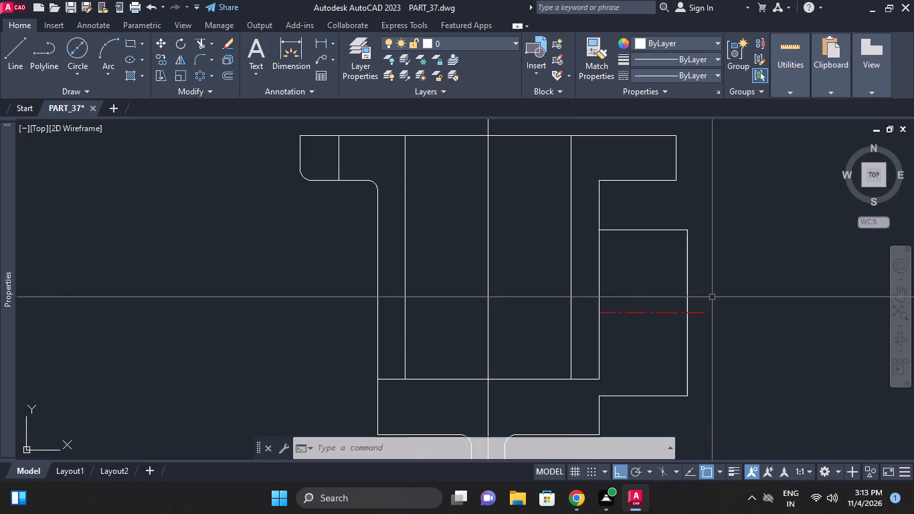
middle_drag(712, 297, 713, 310)
middle_drag(551, 278, 577, 245)
middle_drag(556, 283, 559, 264)
scroll(556, 283, down, 1)
scroll(484, 311, up, 1)
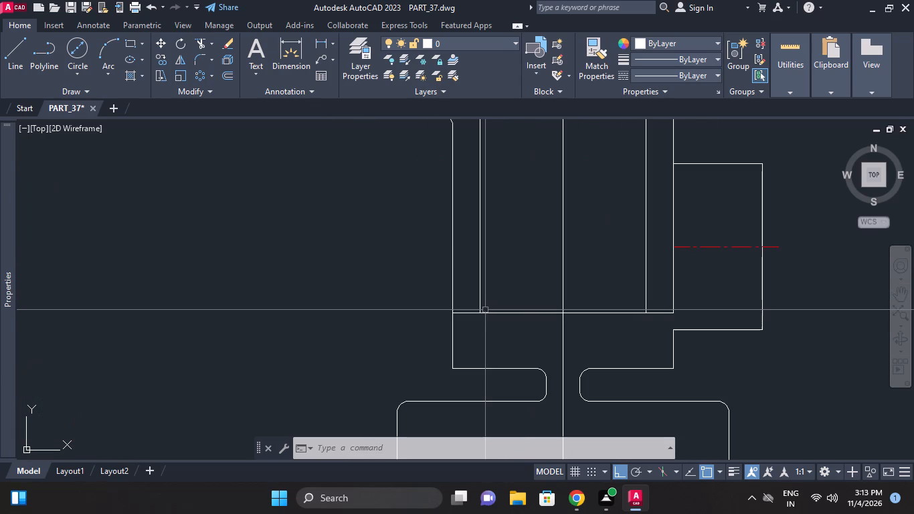
scroll(529, 329, down, 1)
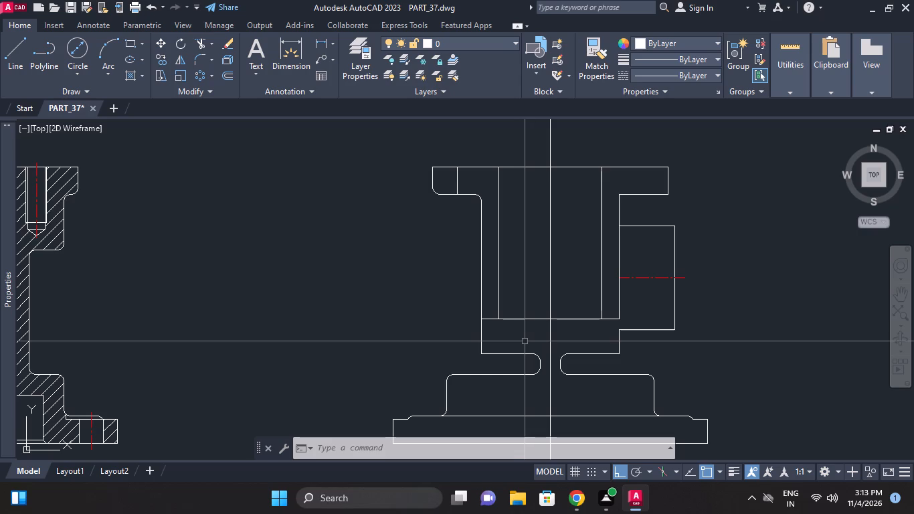
click(79, 75)
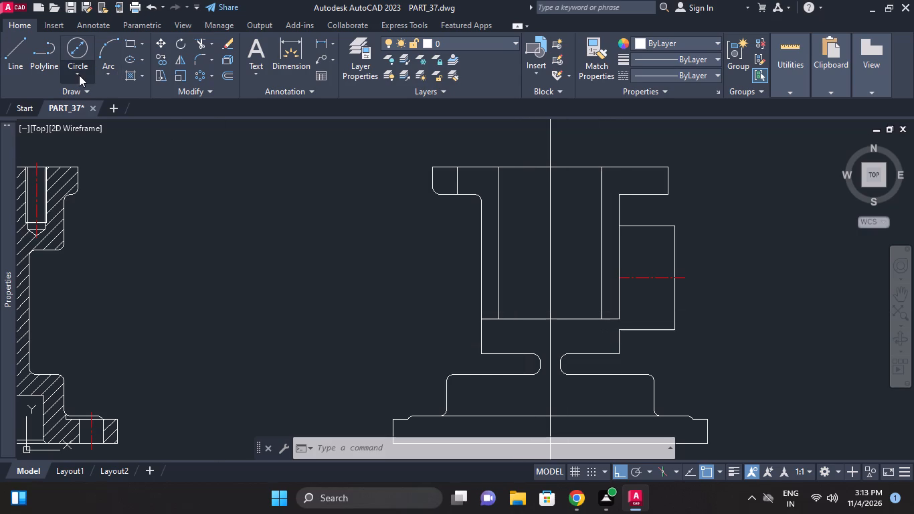
click(116, 215)
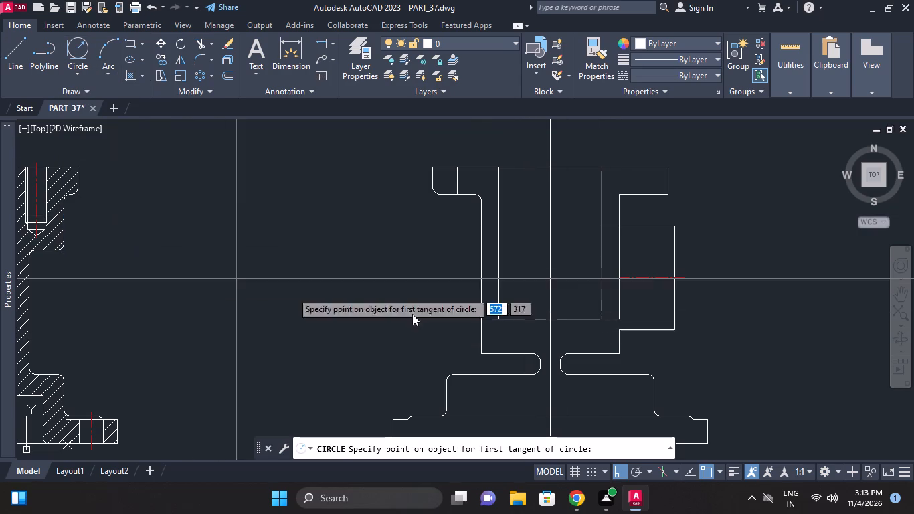
scroll(478, 319, up, 2)
click(488, 297)
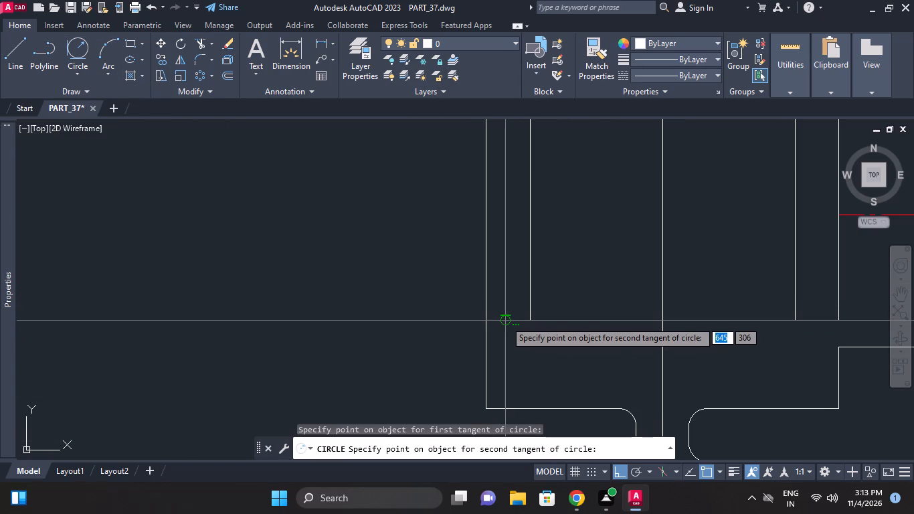
click(505, 321)
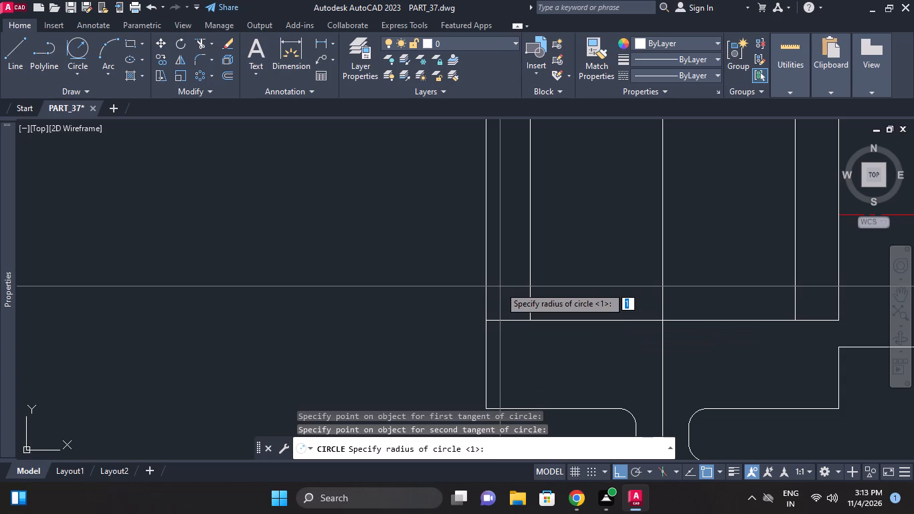
key(2)
key(Return)
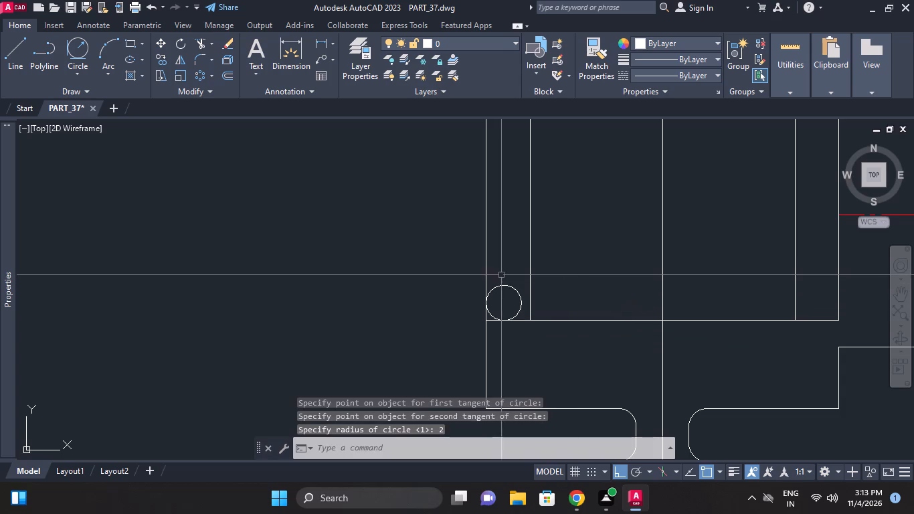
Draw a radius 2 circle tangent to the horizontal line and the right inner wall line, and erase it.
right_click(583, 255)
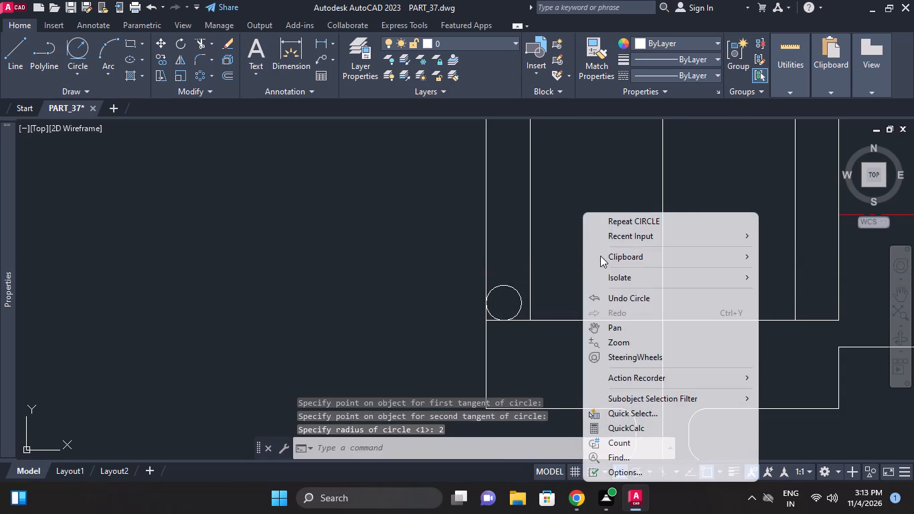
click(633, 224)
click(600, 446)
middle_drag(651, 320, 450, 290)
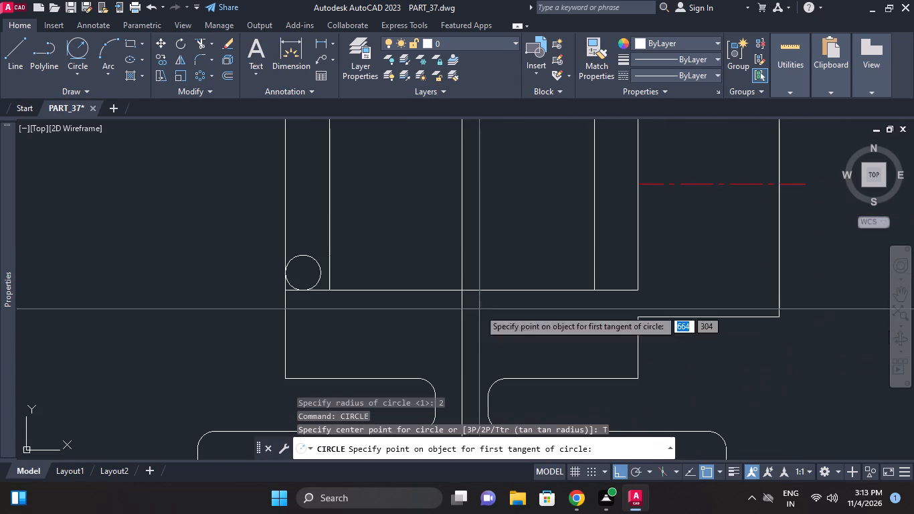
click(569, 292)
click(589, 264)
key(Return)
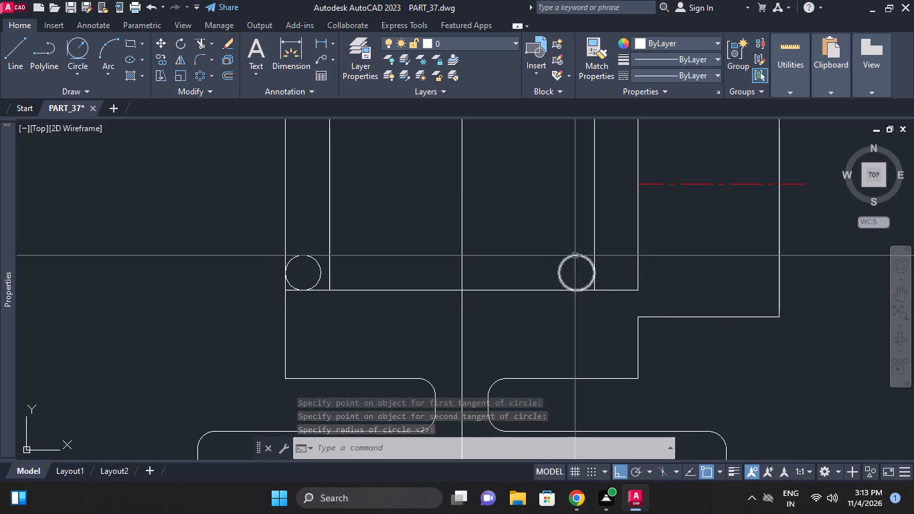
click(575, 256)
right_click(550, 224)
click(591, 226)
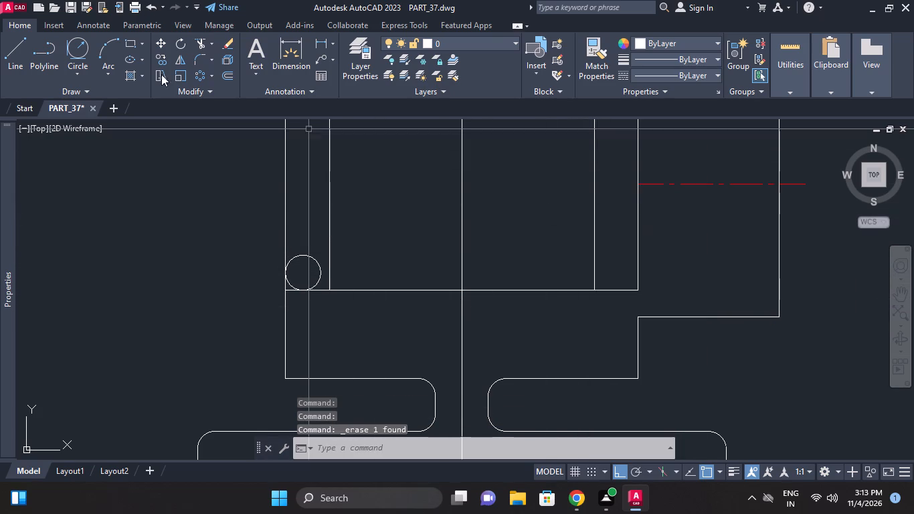
Draw a radius 2 circle tangent to the horizontal line and the body's right outer wall.
click(79, 51)
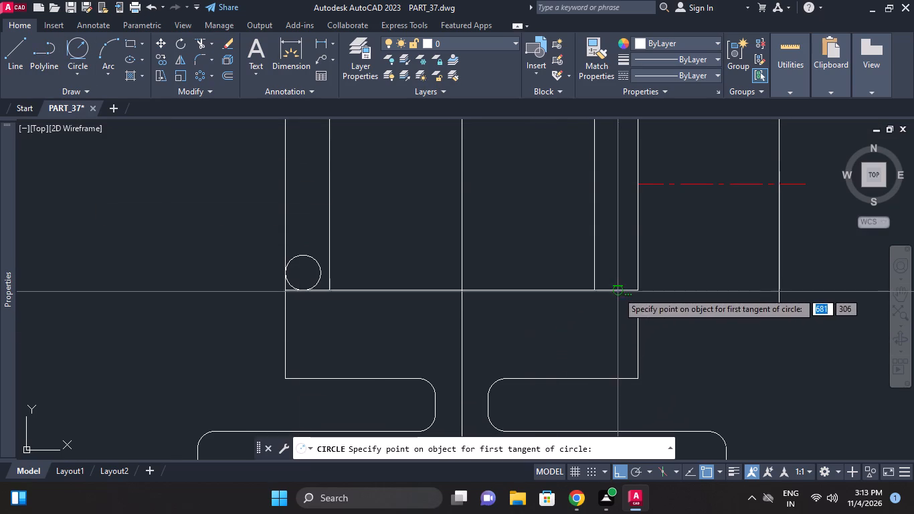
click(620, 290)
click(637, 250)
key(Return)
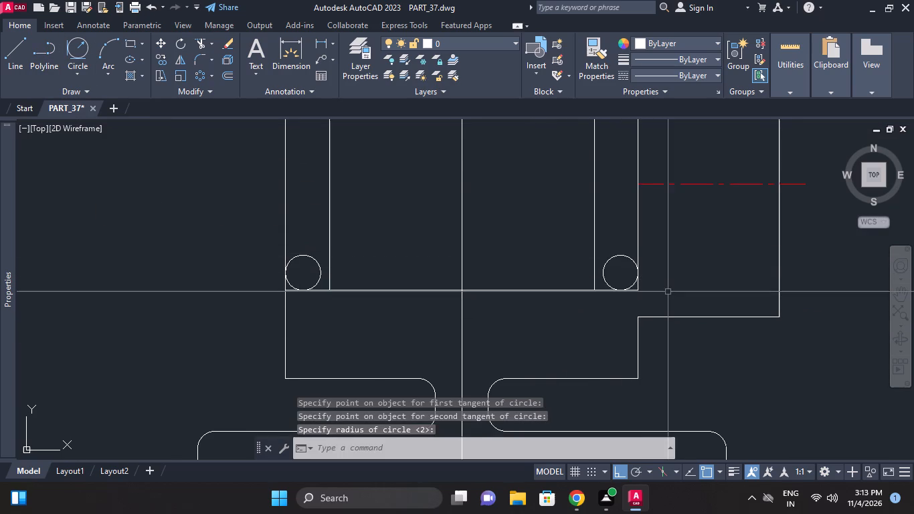
Fillet the body's two lower outer corners, just above the narrow neck, with radius 2.
middle_drag(668, 292, 655, 273)
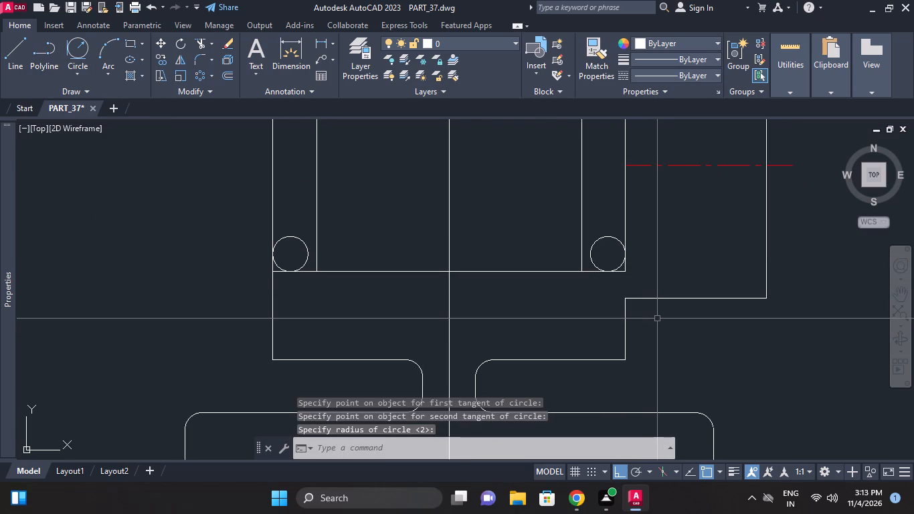
middle_drag(657, 319, 669, 292)
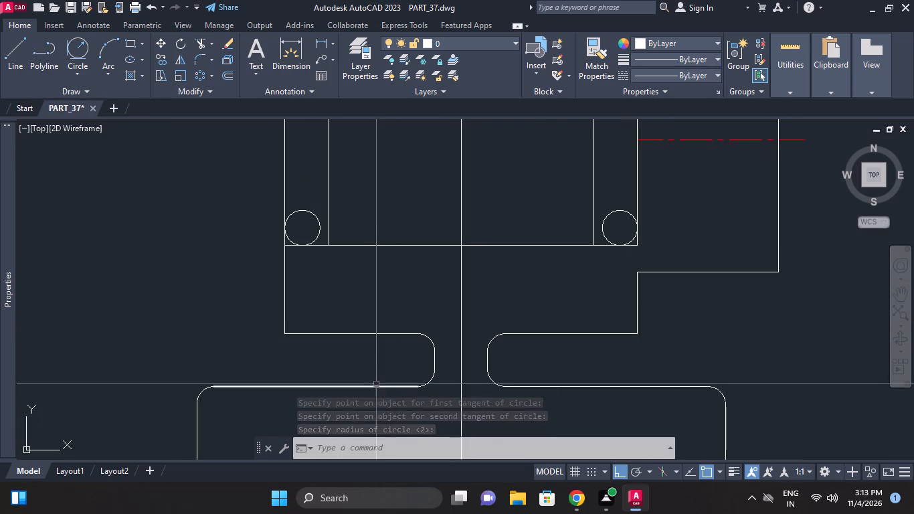
click(193, 62)
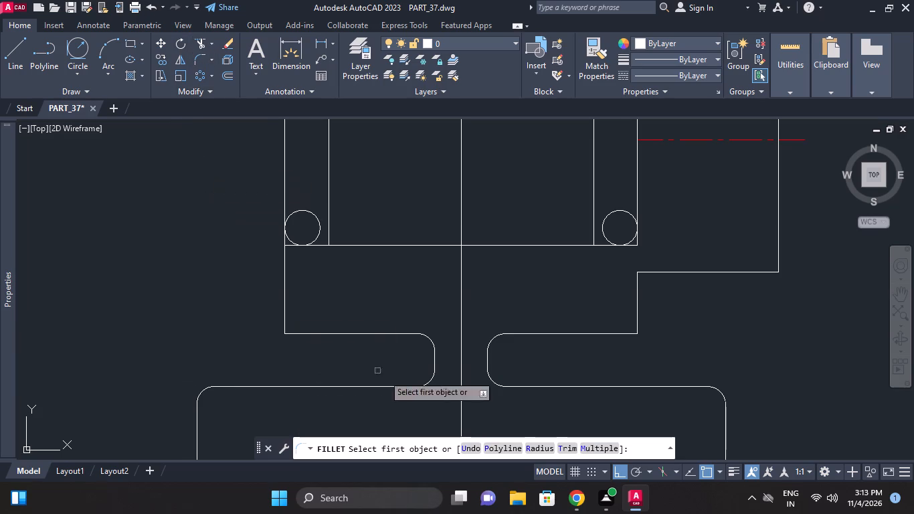
click(537, 448)
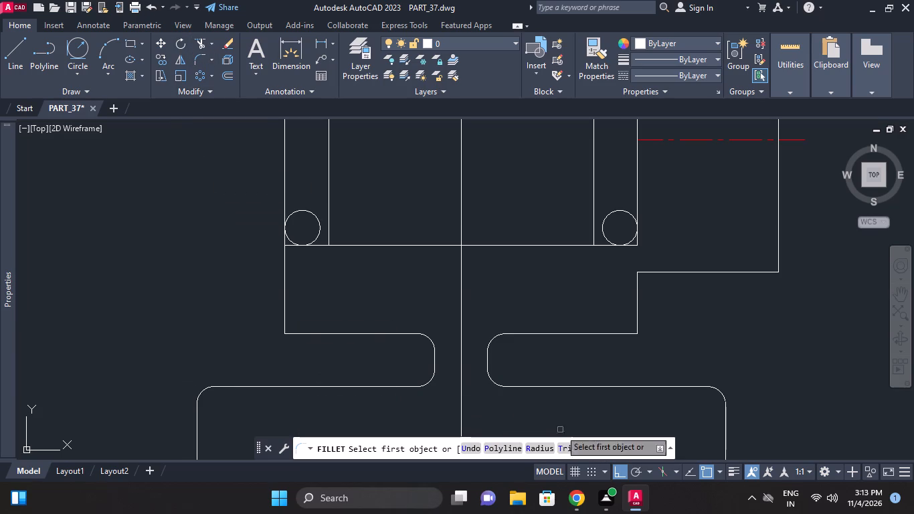
click(541, 450)
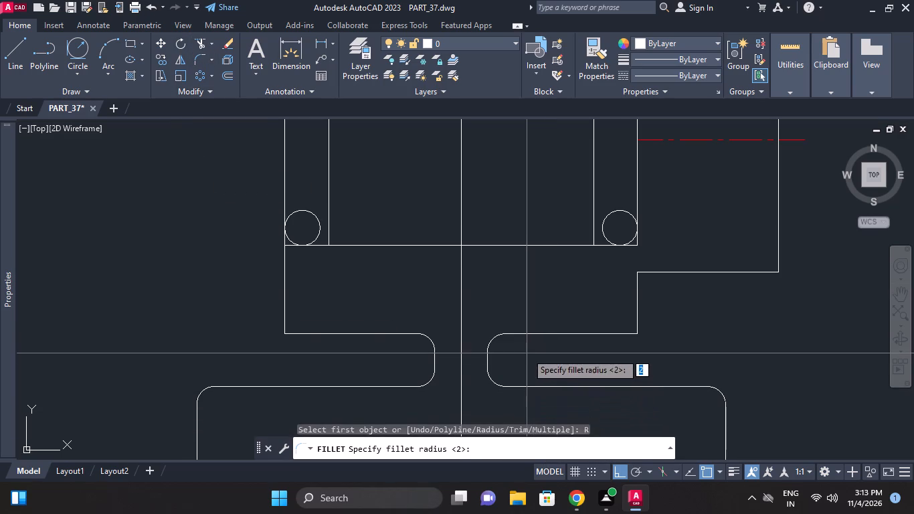
key(Return)
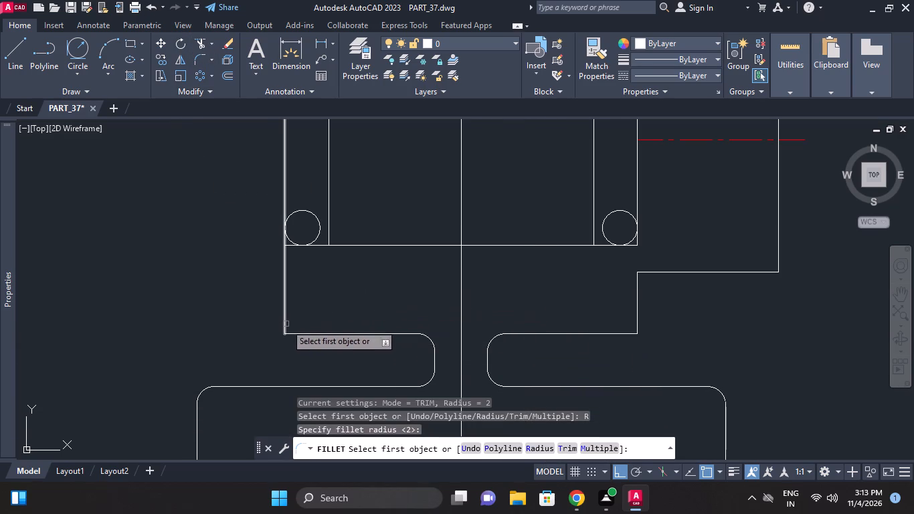
click(282, 308)
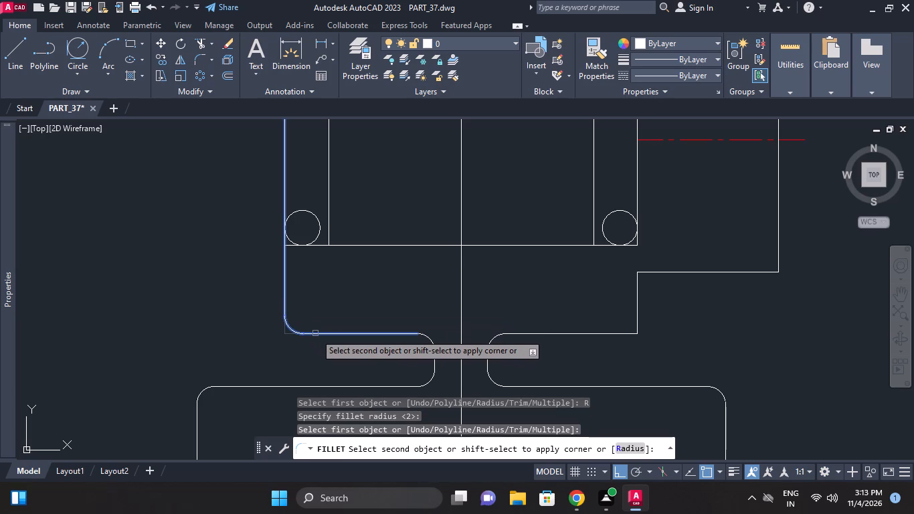
click(315, 333)
key(Return)
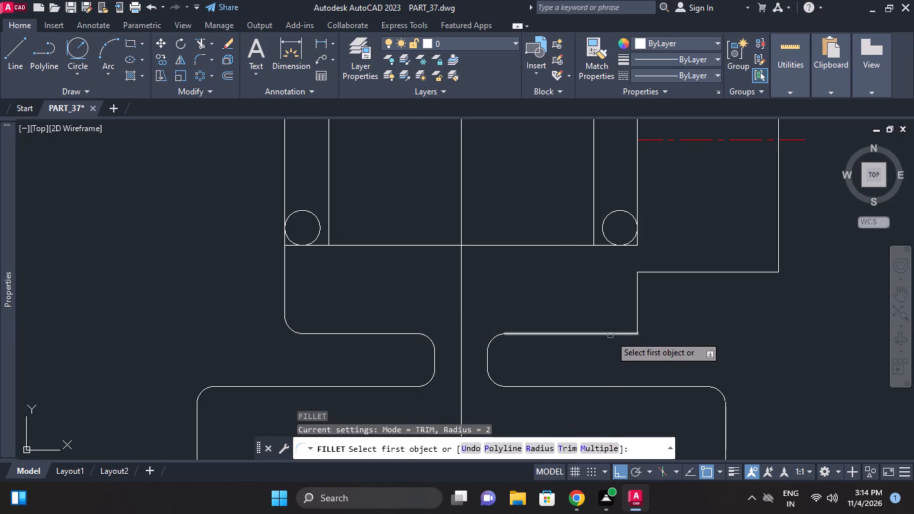
click(610, 335)
click(640, 315)
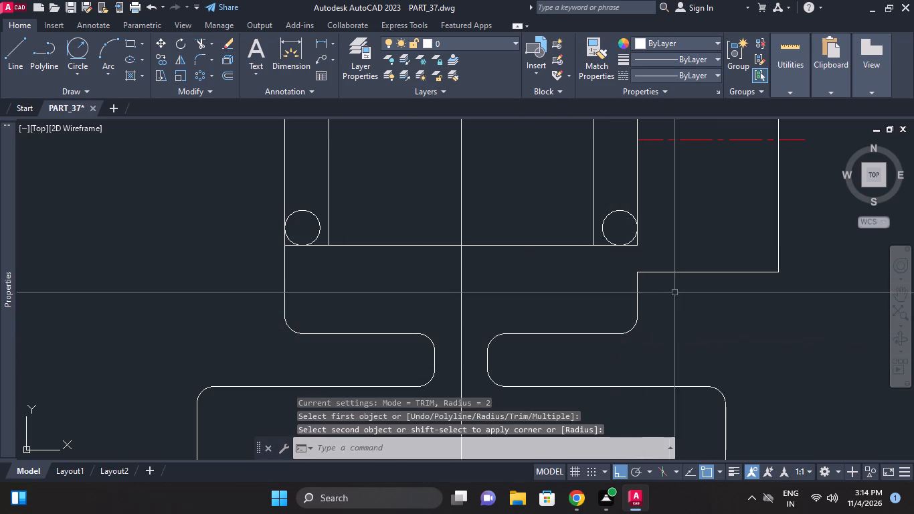
Fillet the inside corner between the body's right wall and the side block's bottom edge with radius 2.
right_click(675, 290)
click(751, 34)
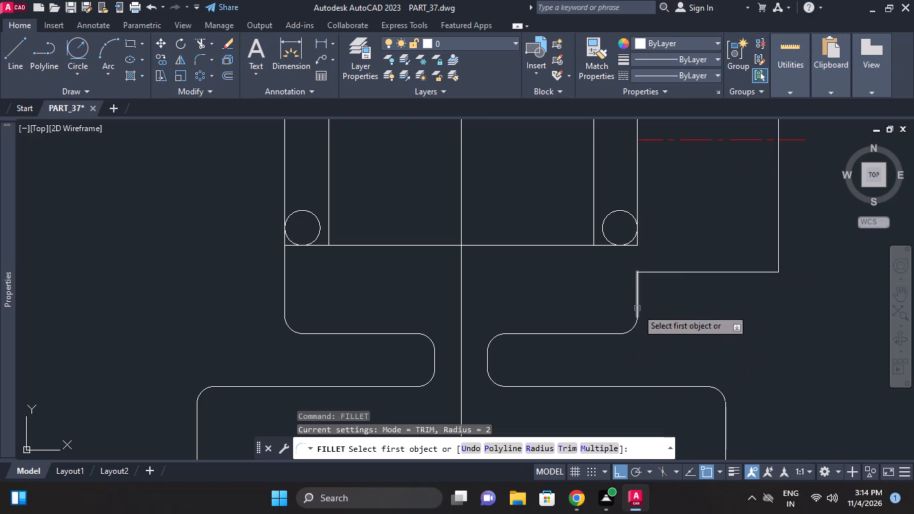
click(637, 304)
click(668, 271)
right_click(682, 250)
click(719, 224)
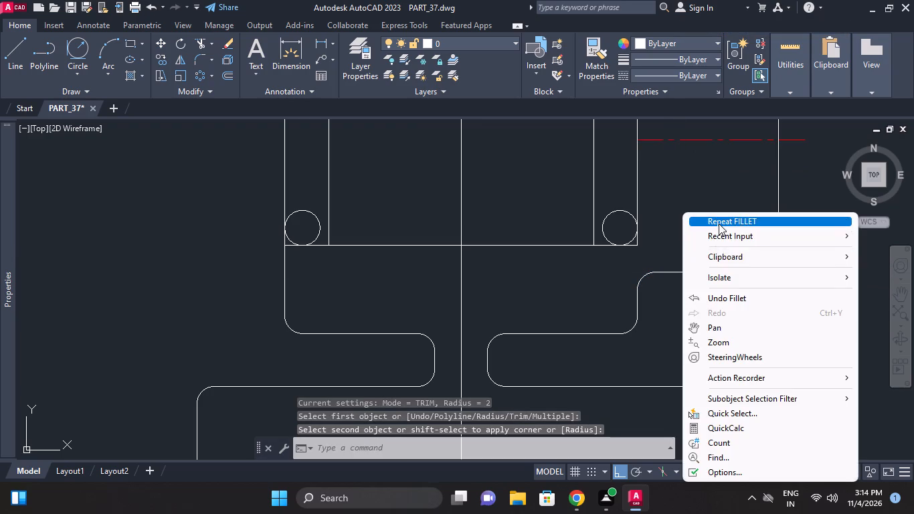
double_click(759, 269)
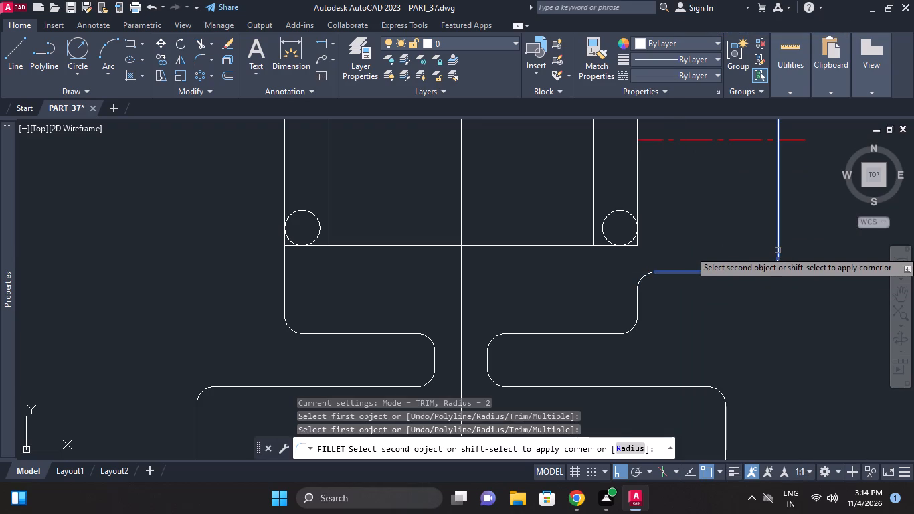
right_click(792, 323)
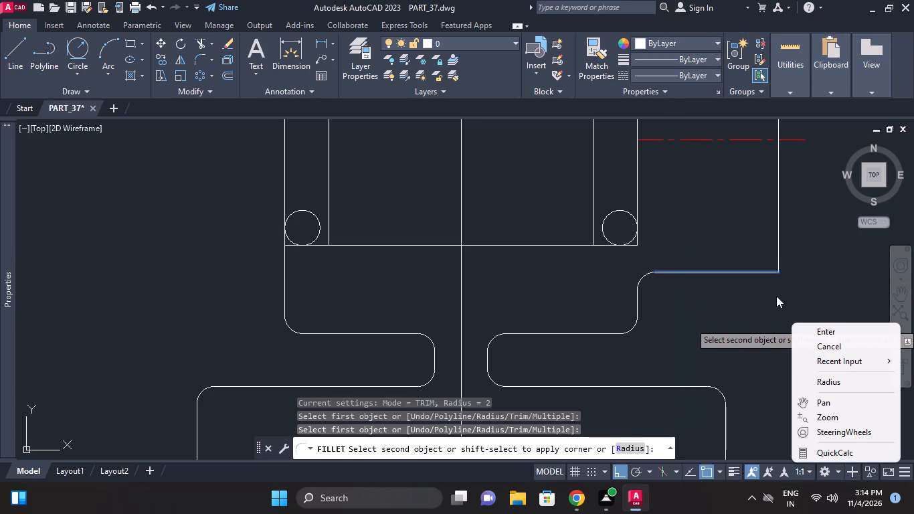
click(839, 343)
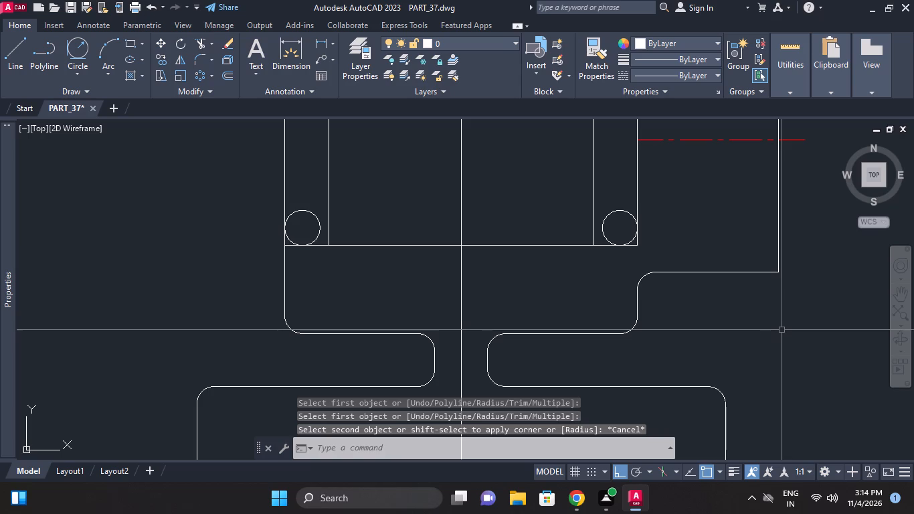
Draw a vertical line extending the body's left outer wall down to the top edge of the stepped base.
middle_click(784, 330)
middle_drag(539, 327, 564, 307)
click(16, 64)
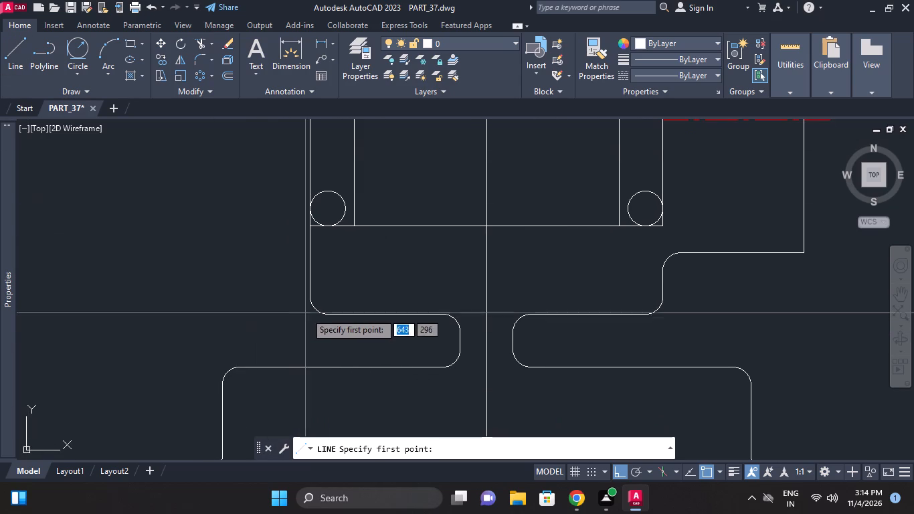
click(312, 297)
click(306, 371)
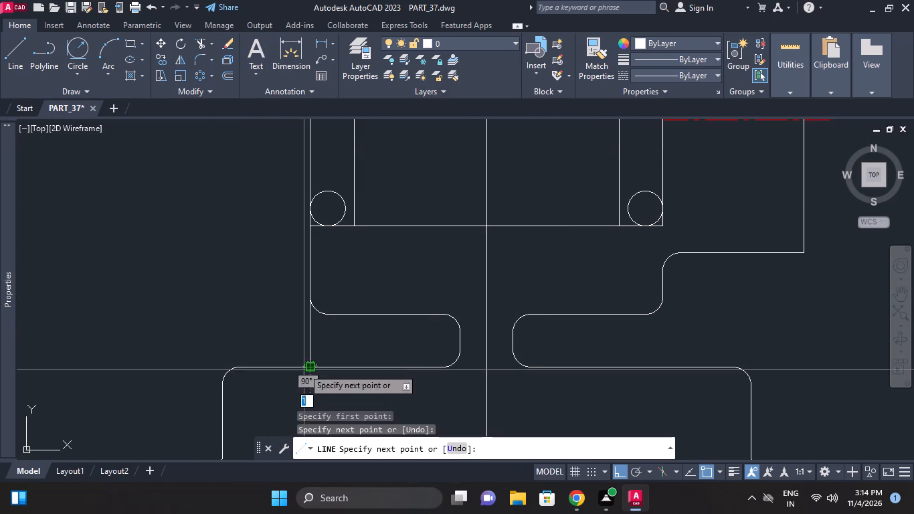
right_click(281, 324)
click(308, 186)
Draw a radius 2 circle tangent to the base's top edge and the outer side of the left wall extension.
click(73, 60)
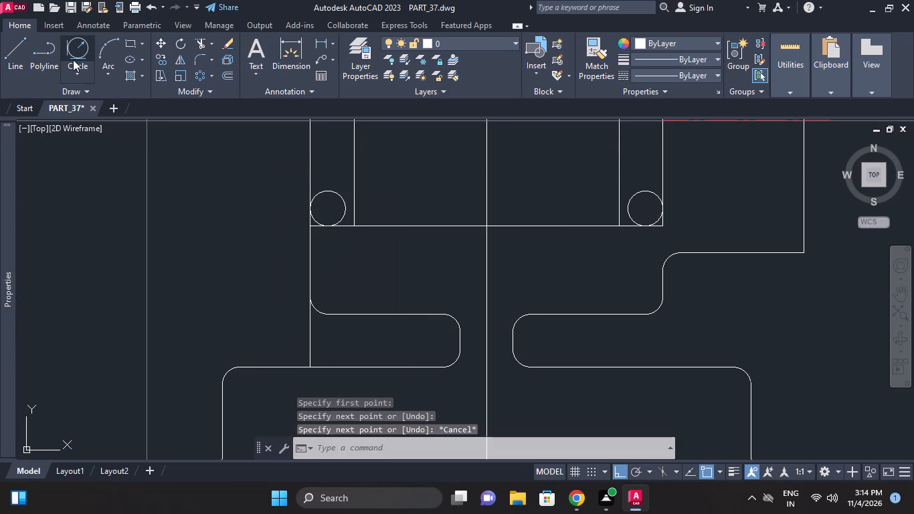
click(281, 367)
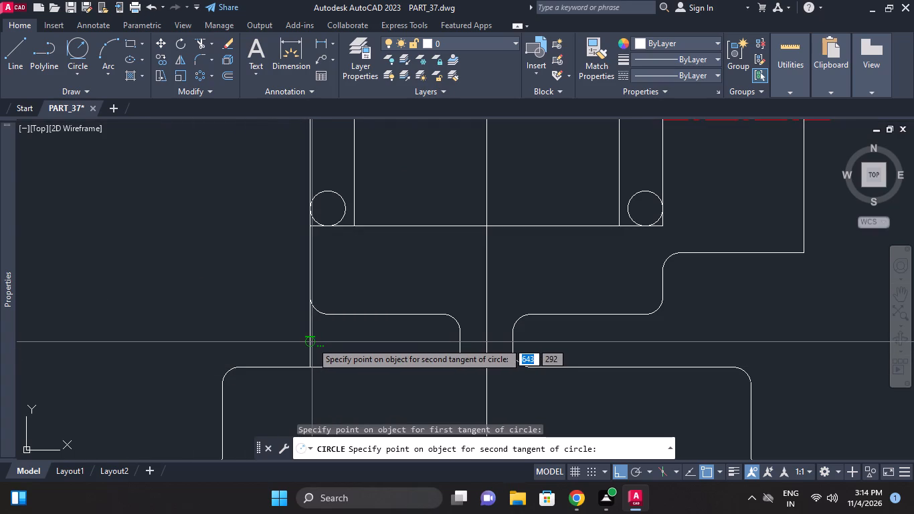
click(312, 342)
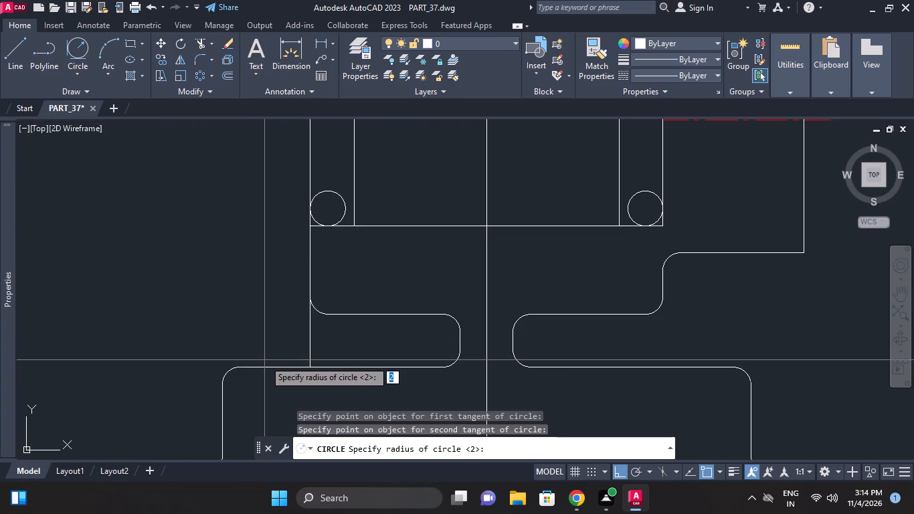
key(2)
key(Return)
key(Return)
key(Return)
key(Return)
key(Return)
key(Return)
key(Return)
key(Return)
key(Return)
key(Return)
key(Return)
key(Return)
key(Return)
key(Return)
key(Return)
key(Return)
key(Return)
key(Return)
key(Return)
key(Return)
key(Return)
key(Return)
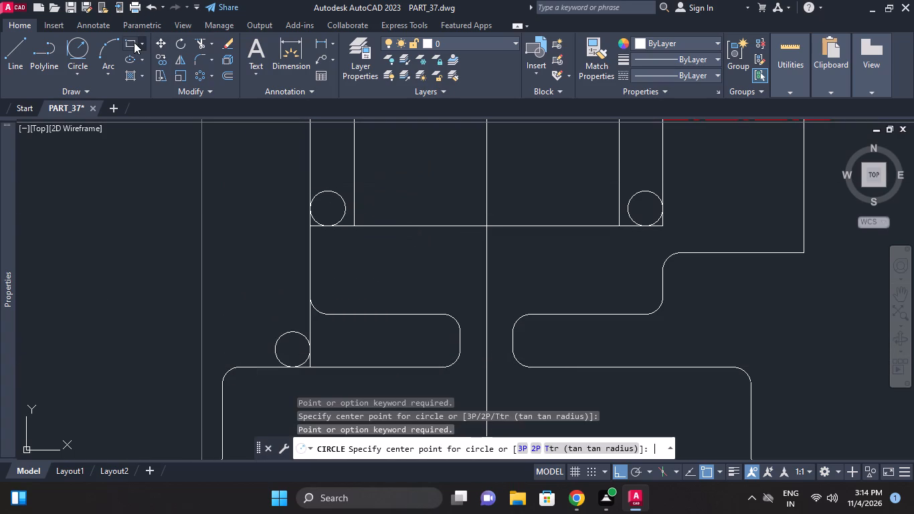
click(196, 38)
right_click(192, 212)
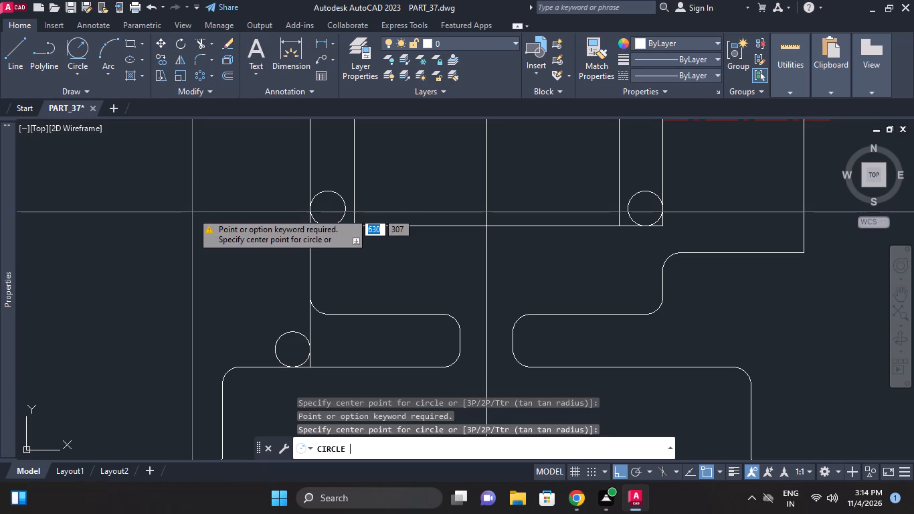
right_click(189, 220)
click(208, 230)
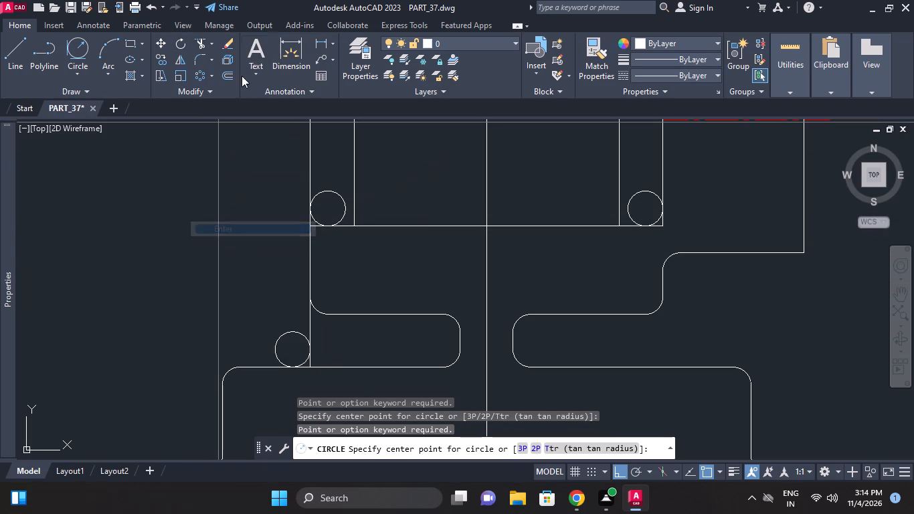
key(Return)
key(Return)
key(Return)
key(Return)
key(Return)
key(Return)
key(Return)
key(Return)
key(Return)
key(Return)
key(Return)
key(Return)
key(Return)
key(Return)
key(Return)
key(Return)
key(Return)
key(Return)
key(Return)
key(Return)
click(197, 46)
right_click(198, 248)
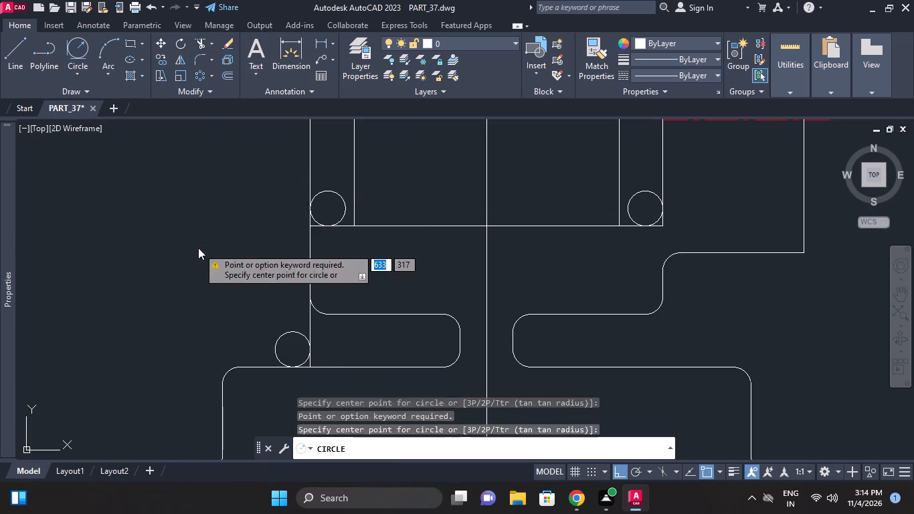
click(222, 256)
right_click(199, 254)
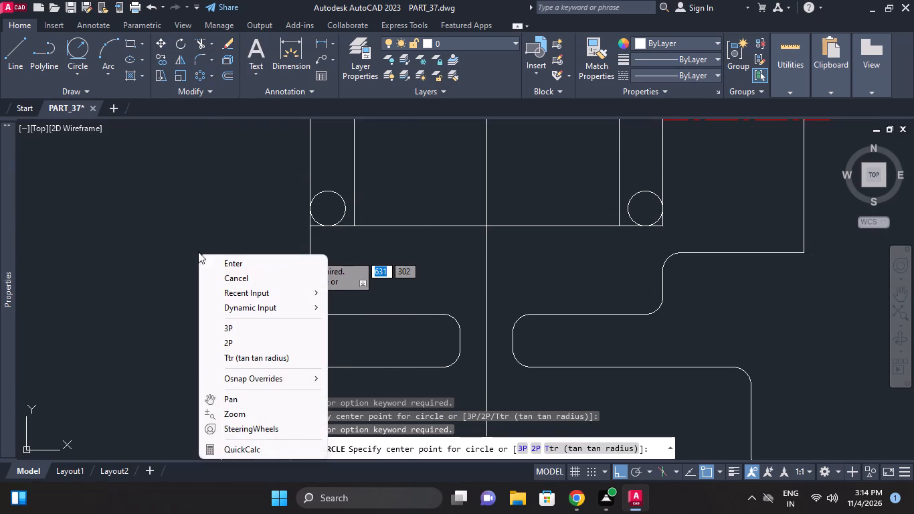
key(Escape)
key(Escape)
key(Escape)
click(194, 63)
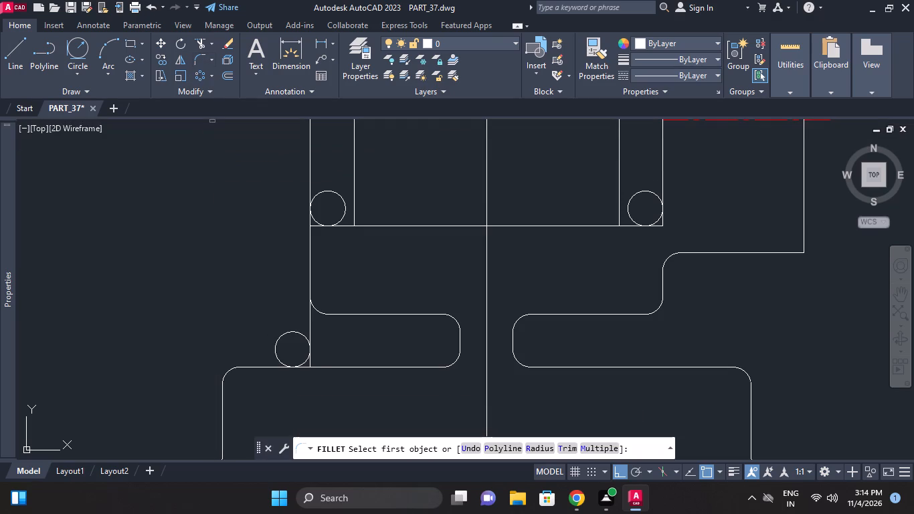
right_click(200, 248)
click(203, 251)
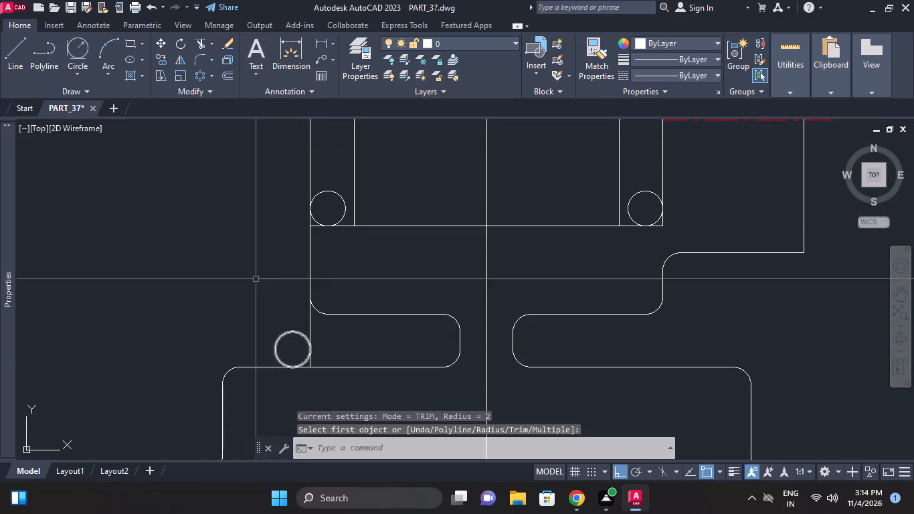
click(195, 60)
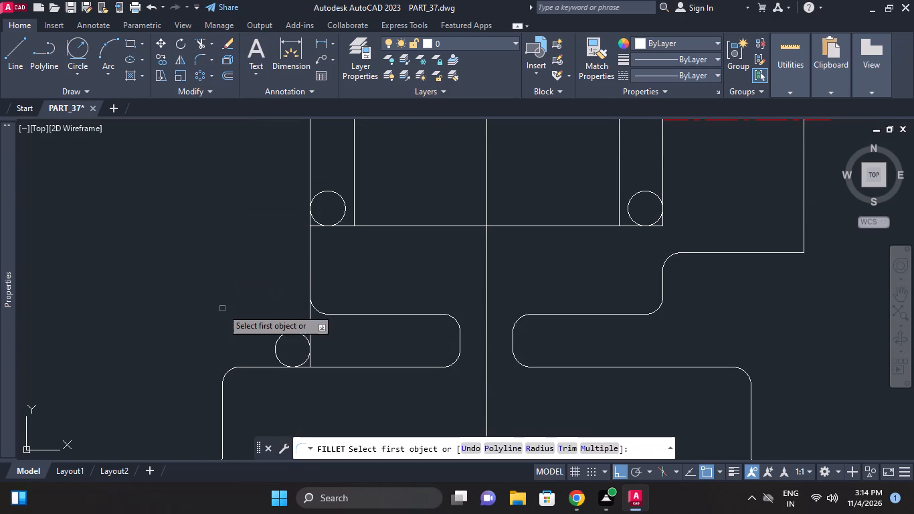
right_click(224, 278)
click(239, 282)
Trim the circle beside the left wall extension to a corner arc and remove the line stub below its tangent point.
click(198, 40)
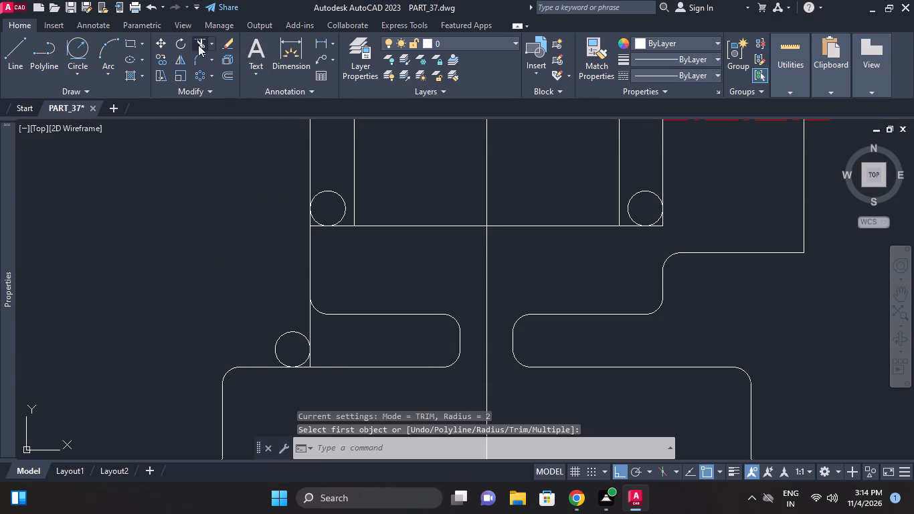
right_click(212, 237)
click(218, 242)
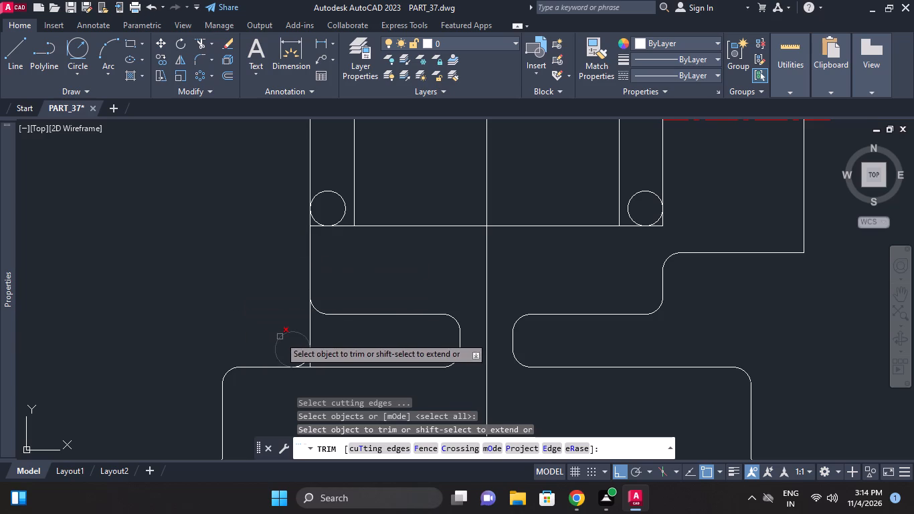
click(280, 337)
scroll(367, 384, up, 1)
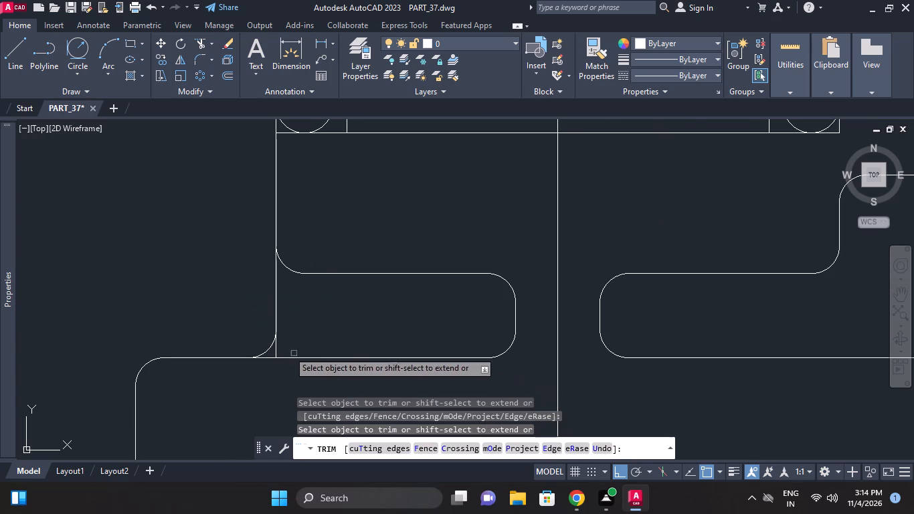
click(278, 350)
scroll(328, 319, down, 2)
middle_drag(328, 320, 294, 347)
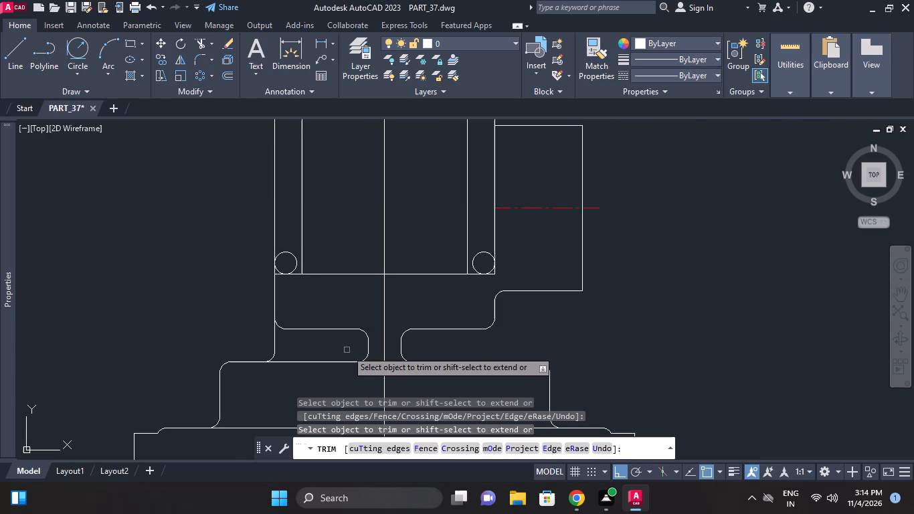
Trim the circle at the left end of the body's lower horizontal line to a corner arc, removing the horizontal stub beyond it.
middle_drag(300, 290, 299, 339)
scroll(292, 305, up, 1)
click(289, 303)
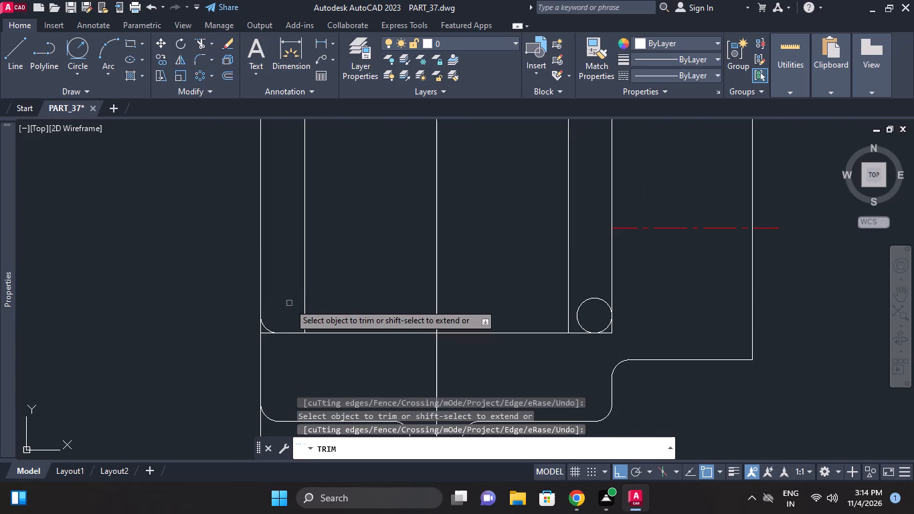
scroll(289, 303, up, 2)
click(226, 383)
scroll(349, 345, down, 3)
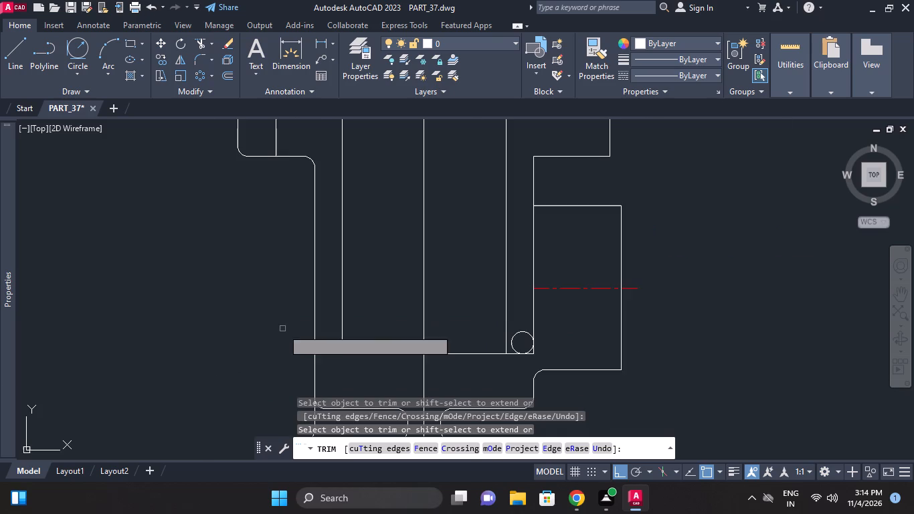
Trim the circle at the right end of the body's lower horizontal line to a corner arc and remove both line stubs outside it.
scroll(519, 347, up, 1)
click(510, 331)
scroll(548, 359, up, 1)
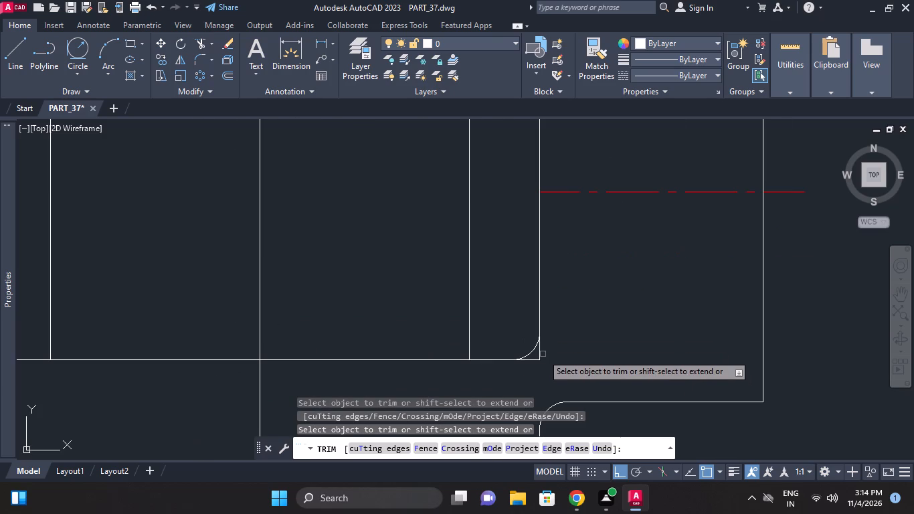
click(542, 352)
double_click(536, 358)
scroll(585, 337, down, 2)
middle_click(585, 337)
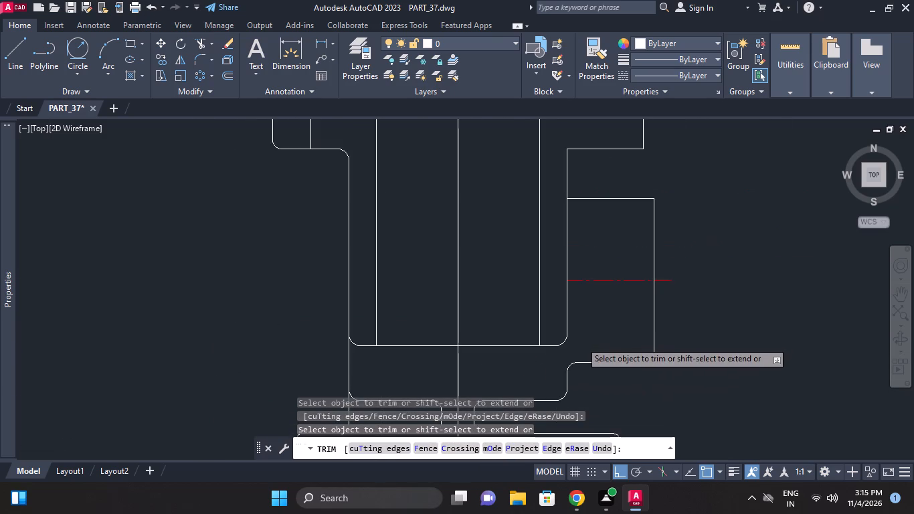
scroll(581, 341, down, 1)
middle_click(566, 346)
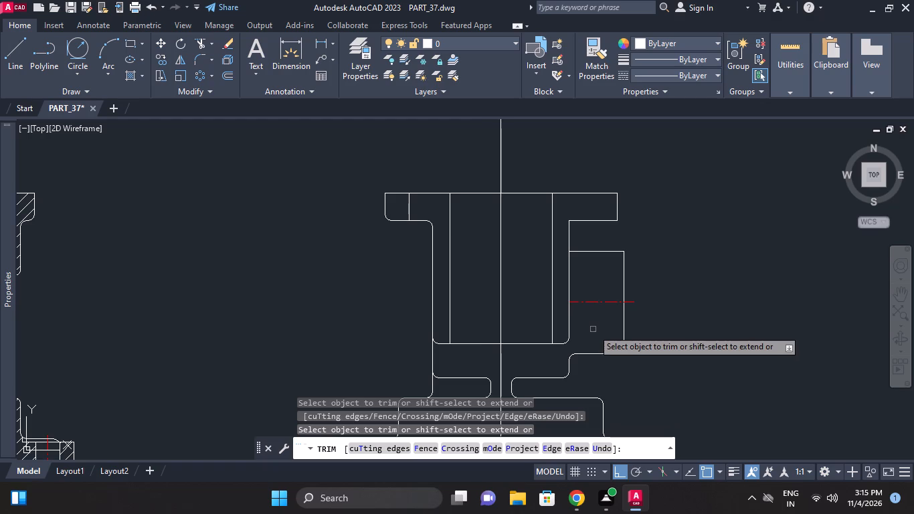
right_click(660, 275)
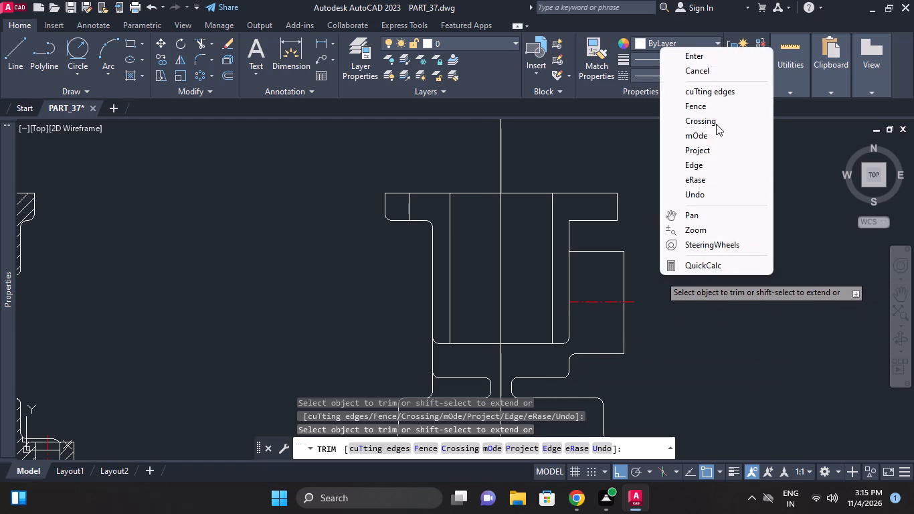
click(715, 74)
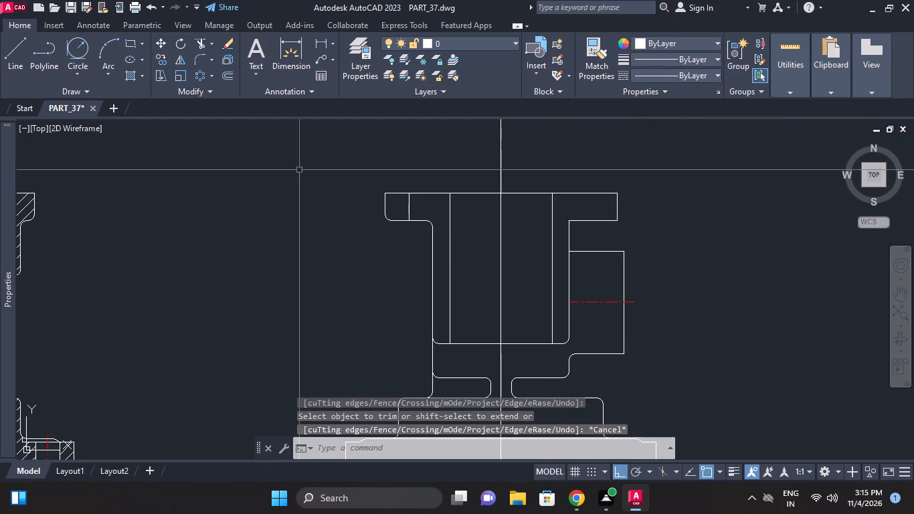
Draw a radius 2 circle tangent to the body's right outer wall and the side block's top edge.
click(86, 56)
scroll(576, 242, up, 2)
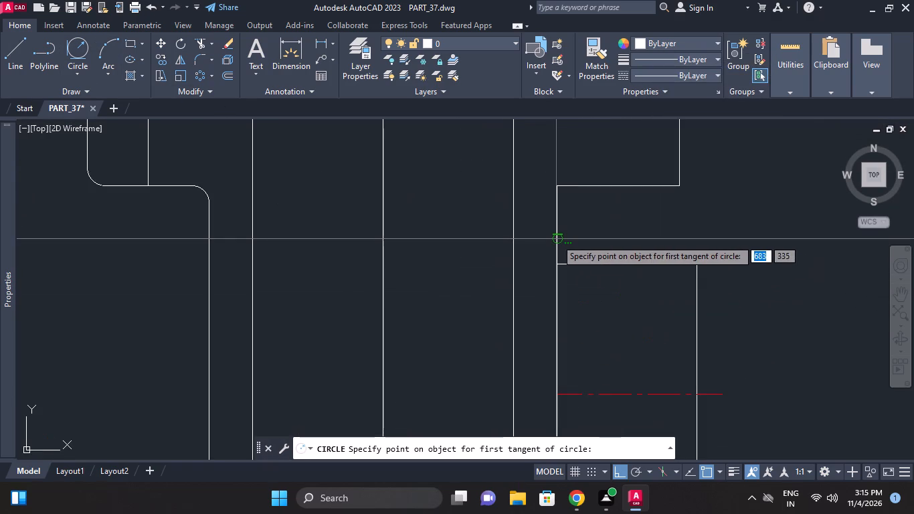
click(556, 239)
drag(587, 262, 588, 254)
right_click(600, 227)
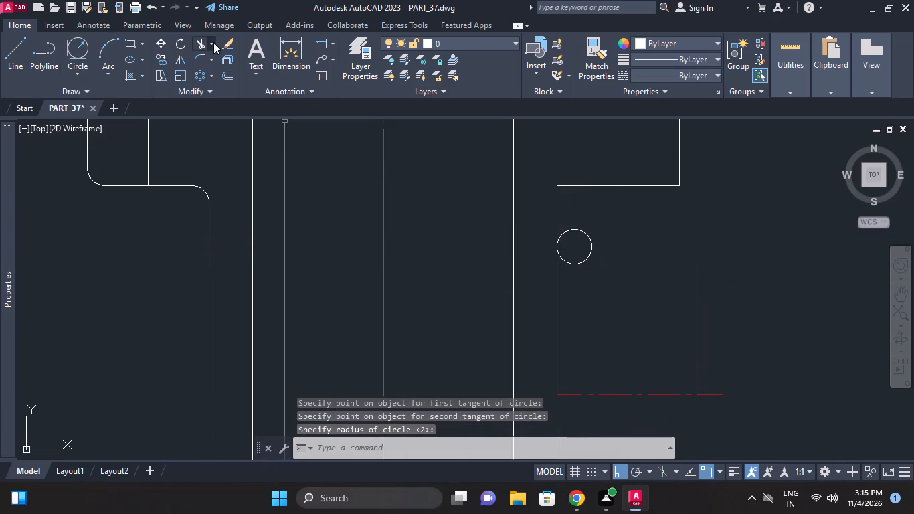
Trim the circle above the side block to an inside corner arc and remove the block's top-edge stub beneath it.
click(204, 42)
right_click(292, 167)
click(323, 179)
click(590, 240)
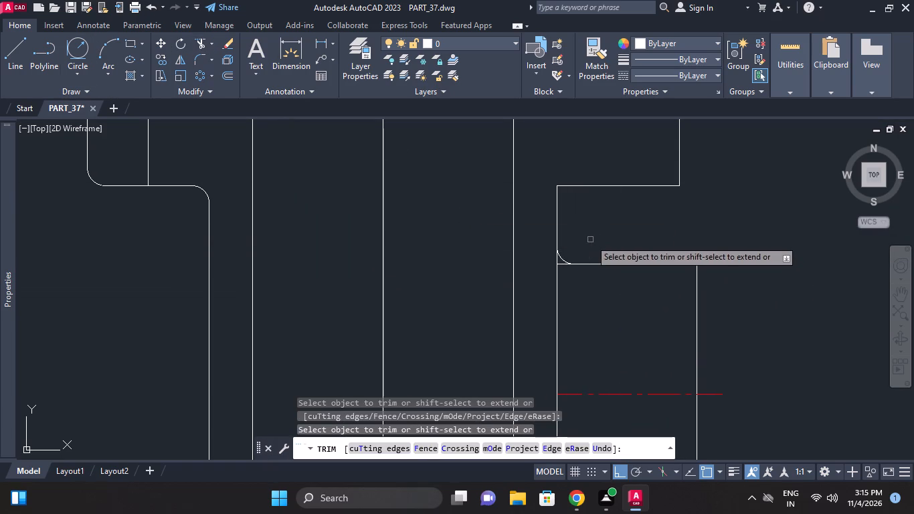
scroll(562, 271, up, 1)
click(563, 262)
scroll(644, 212, down, 1)
middle_click(642, 215)
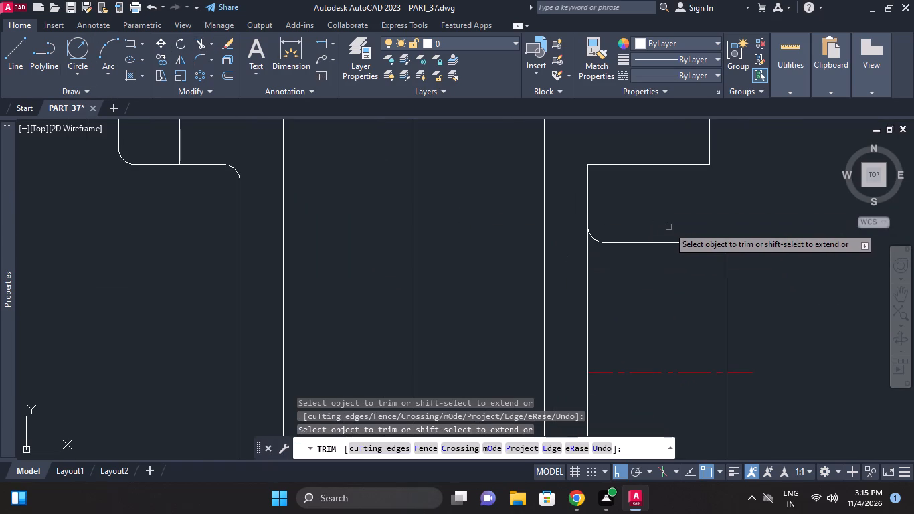
middle_drag(603, 206, 603, 215)
right_click(605, 213)
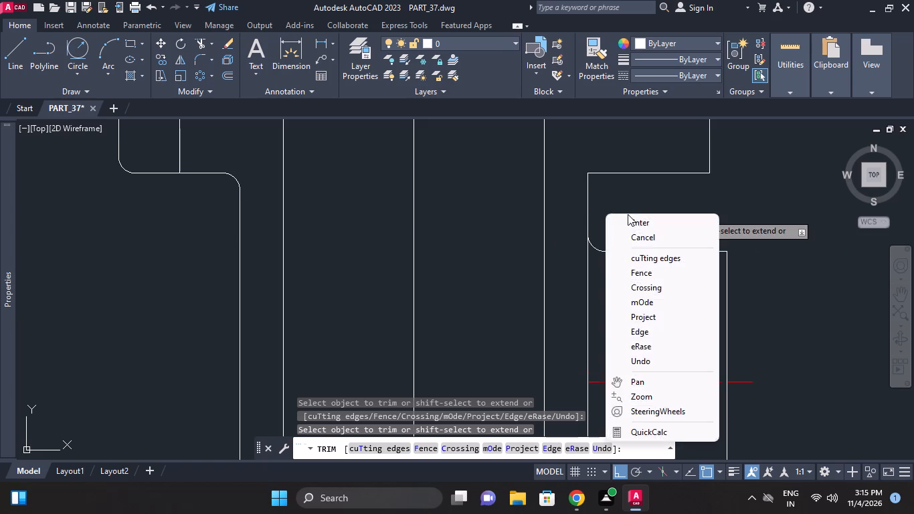
click(628, 215)
Fillet the right inside corner under the top flange and the flange's lower right outer corner with radius 2.
right_click(475, 172)
click(529, 197)
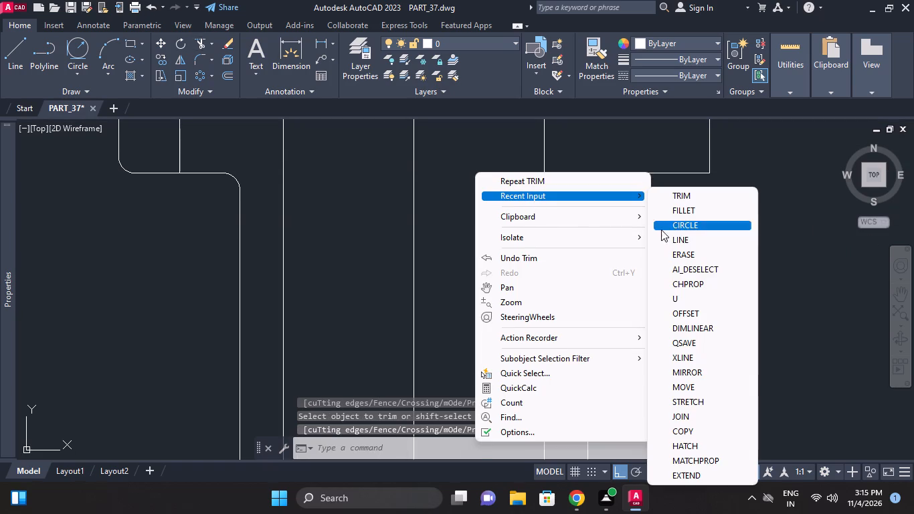
click(678, 211)
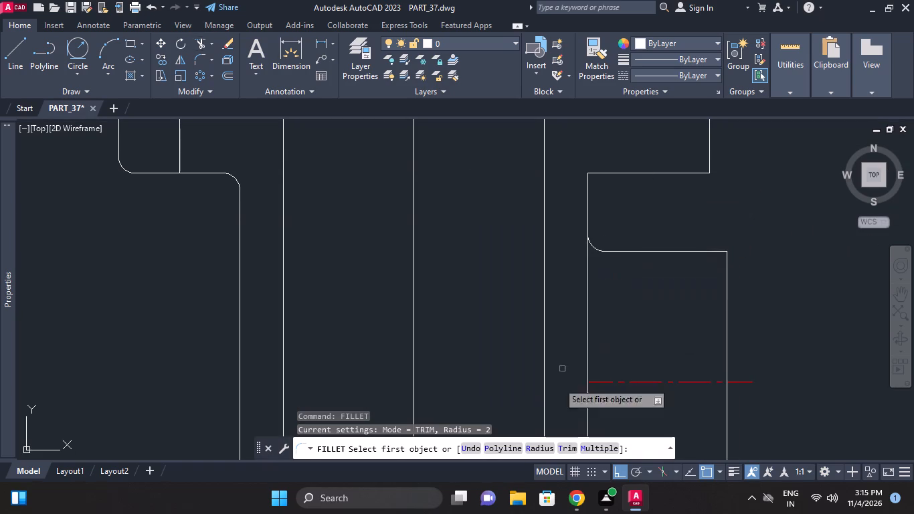
click(547, 446)
right_click(630, 256)
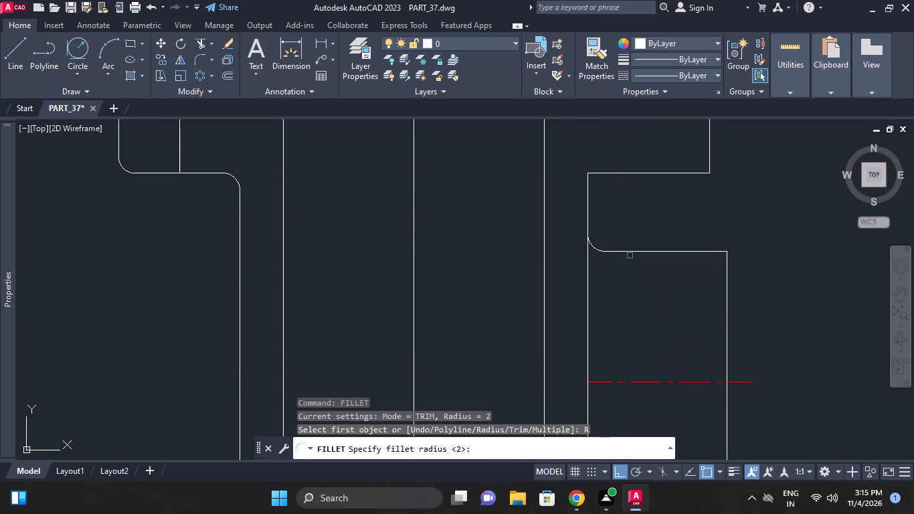
click(585, 185)
click(597, 171)
right_click(676, 171)
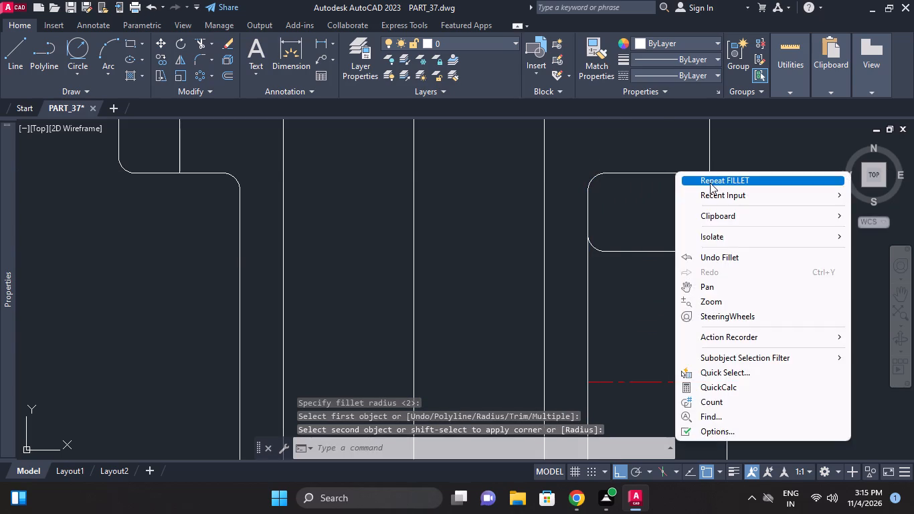
click(710, 183)
click(678, 175)
click(709, 161)
right_click(741, 149)
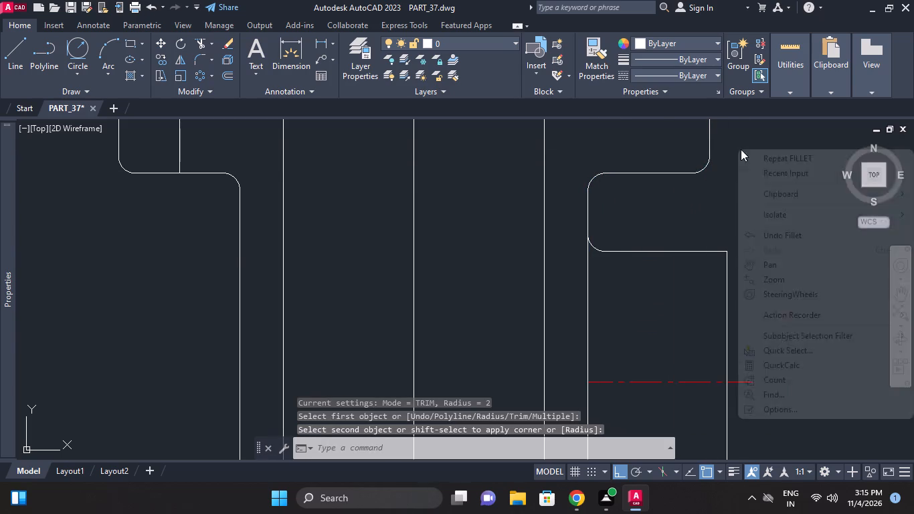
click(719, 172)
click(719, 190)
scroll(719, 190, down, 2)
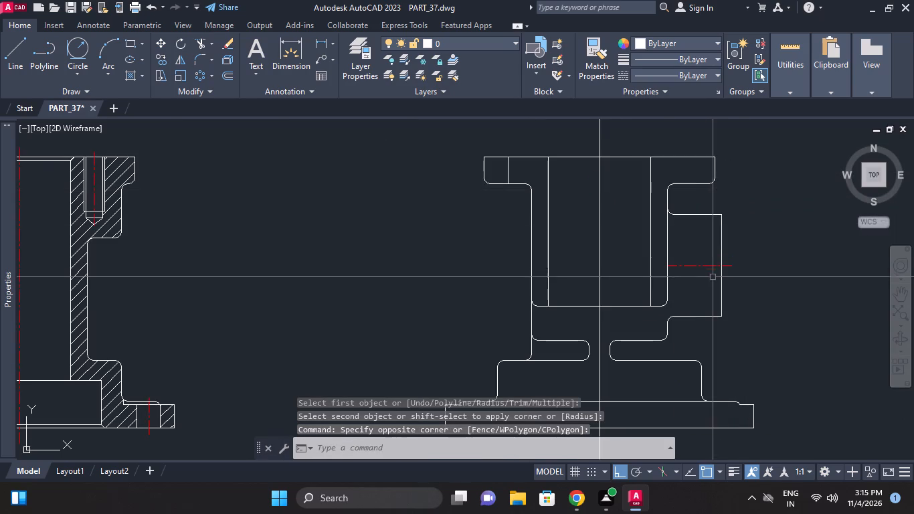
Offset the lower horizontal edge of the top flange's left end upward by 1.
middle_drag(745, 299, 739, 291)
scroll(739, 291, down, 1)
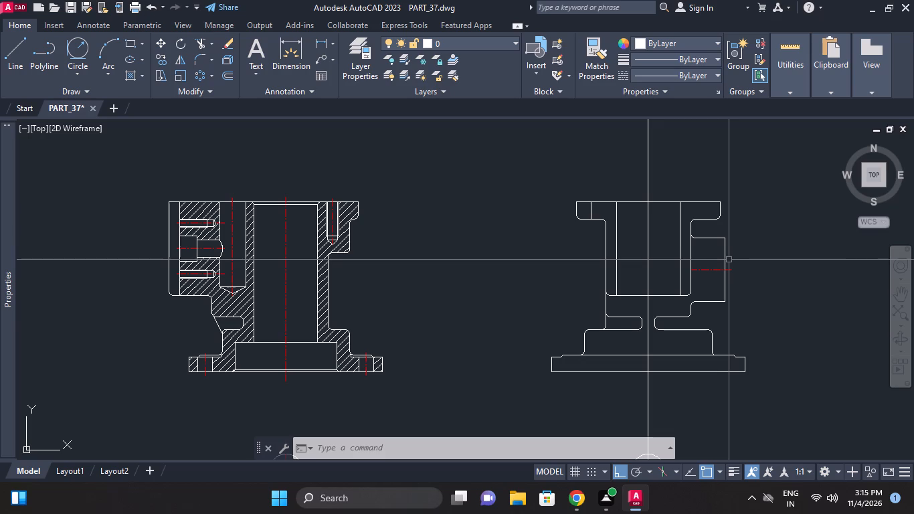
scroll(596, 236, up, 2)
click(225, 77)
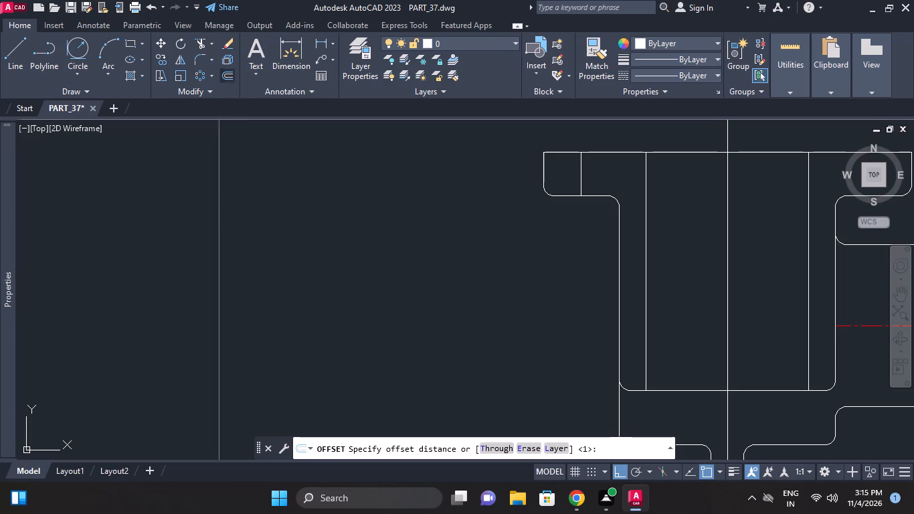
right_click(284, 210)
click(316, 215)
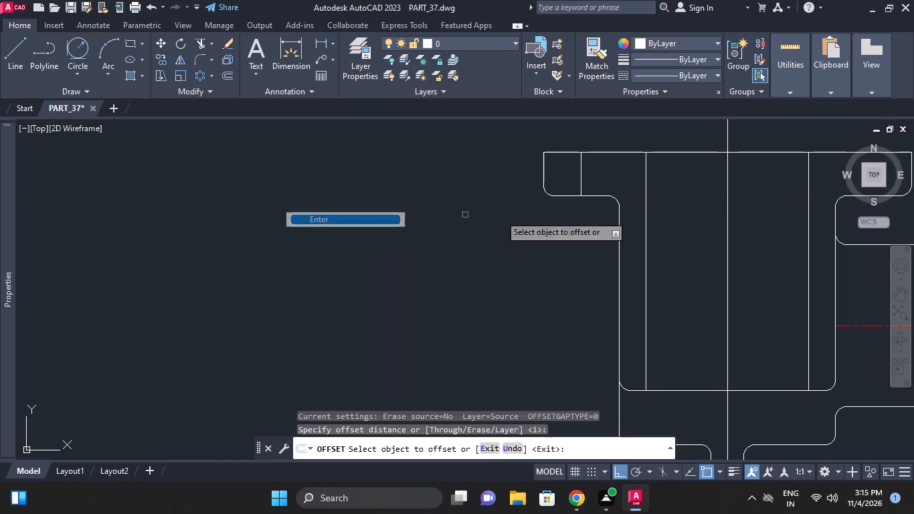
scroll(591, 193, up, 1)
click(591, 200)
click(593, 191)
click(593, 196)
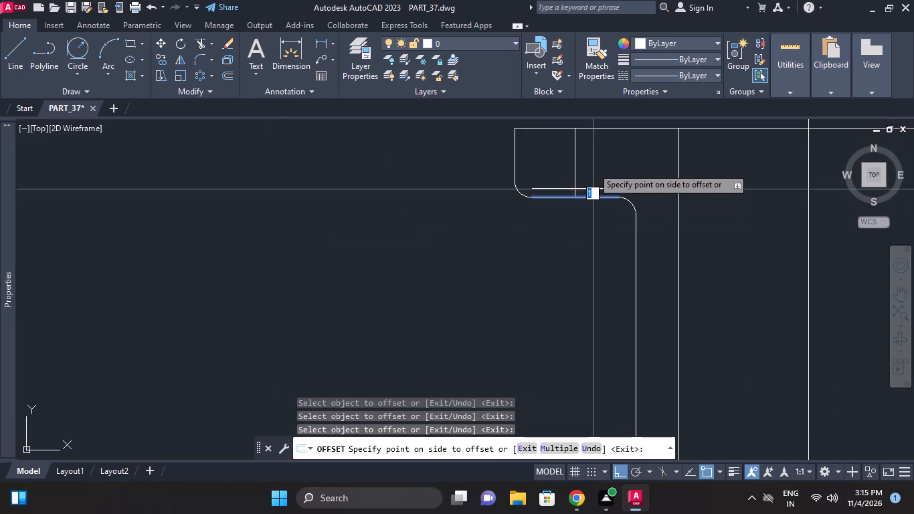
click(593, 166)
right_click(219, 183)
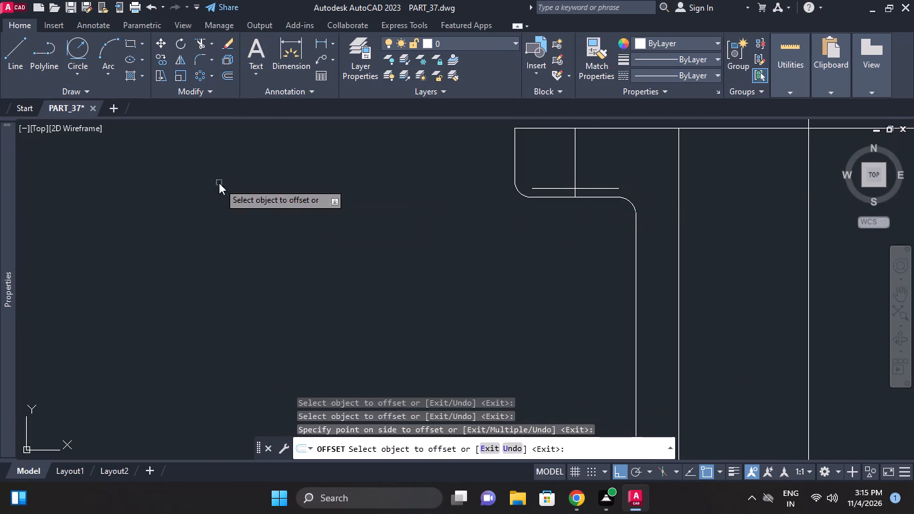
click(236, 188)
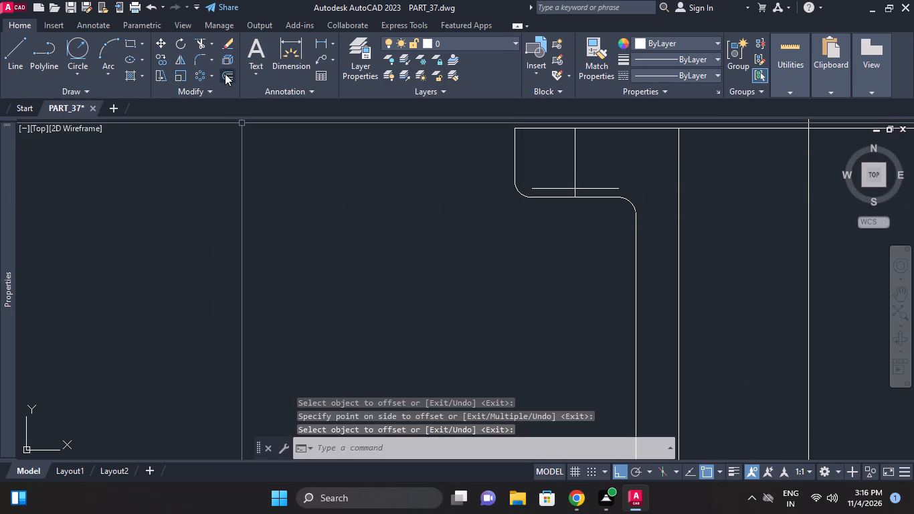
Extend the offset line to the flange's left corner arc and body's left wall, and bring that wall up to meet it.
click(211, 43)
click(219, 98)
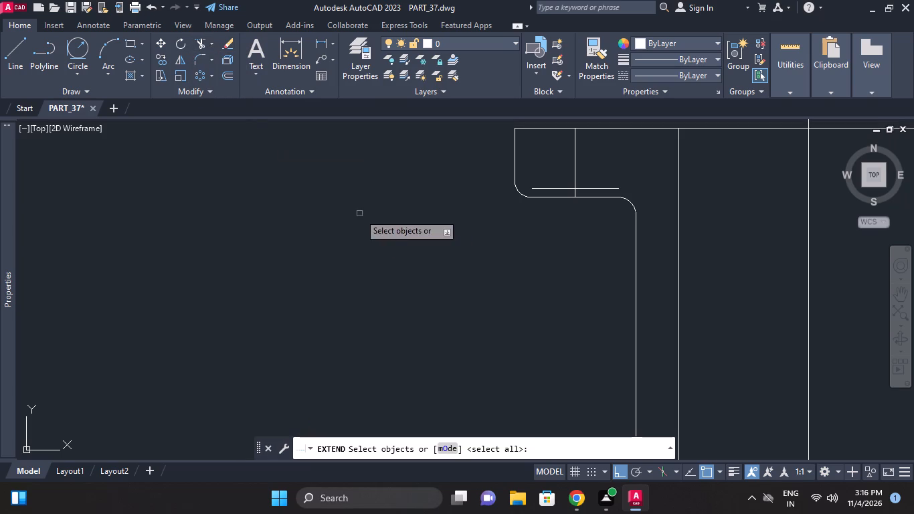
right_click(370, 225)
click(405, 234)
click(539, 186)
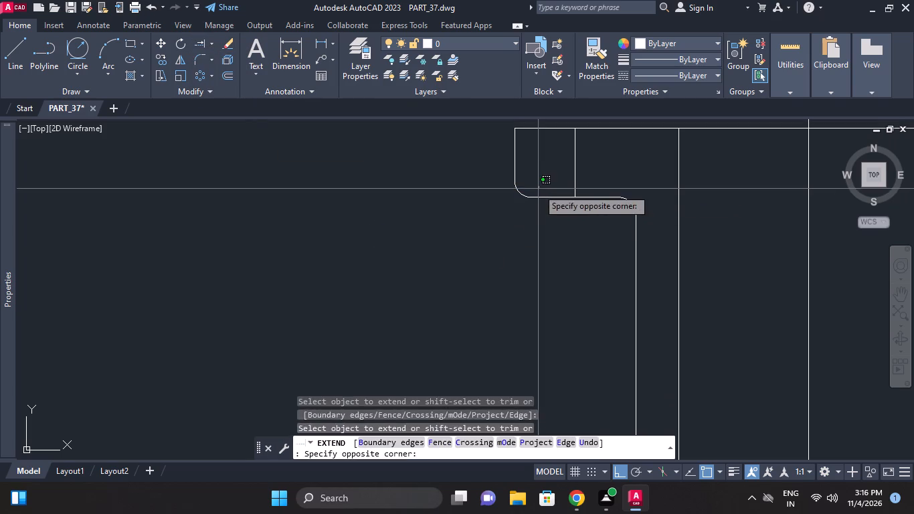
click(538, 189)
click(535, 190)
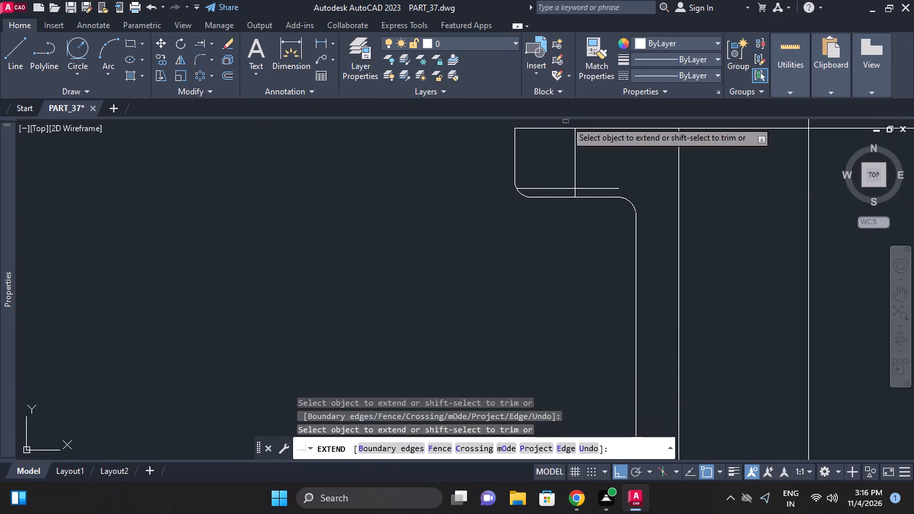
click(636, 229)
click(603, 189)
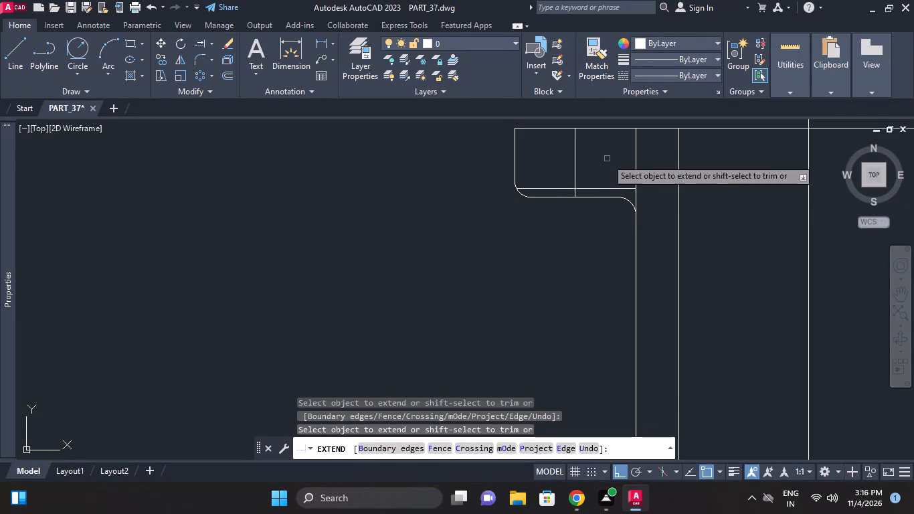
shift+click(635, 181)
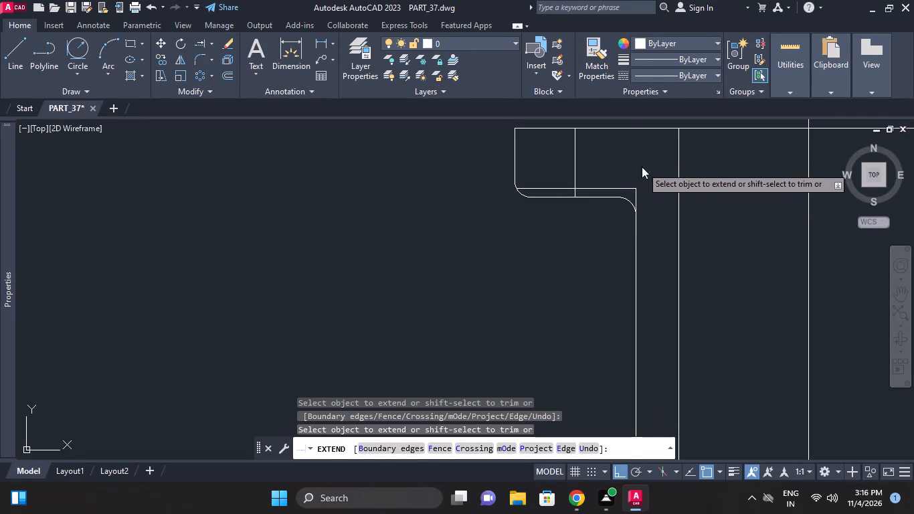
shift+right_click(642, 167)
click(628, 163)
click(627, 161)
right_click(627, 158)
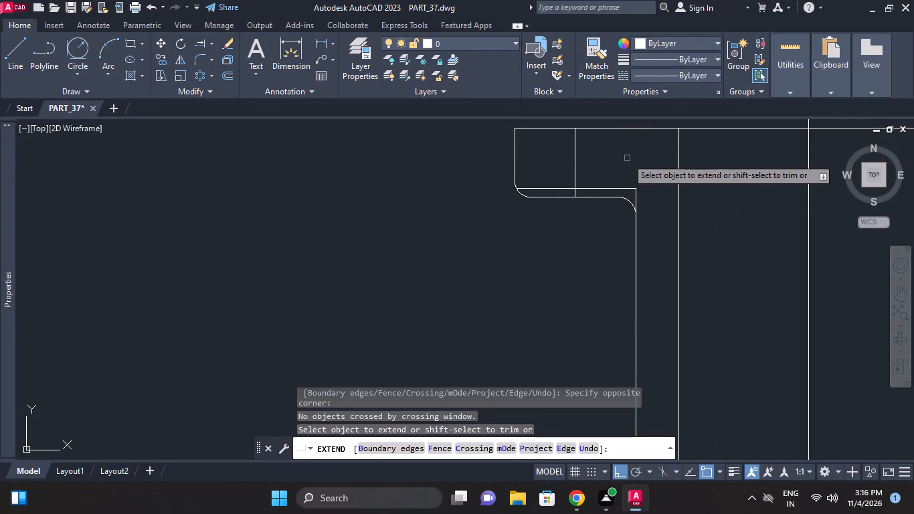
click(641, 170)
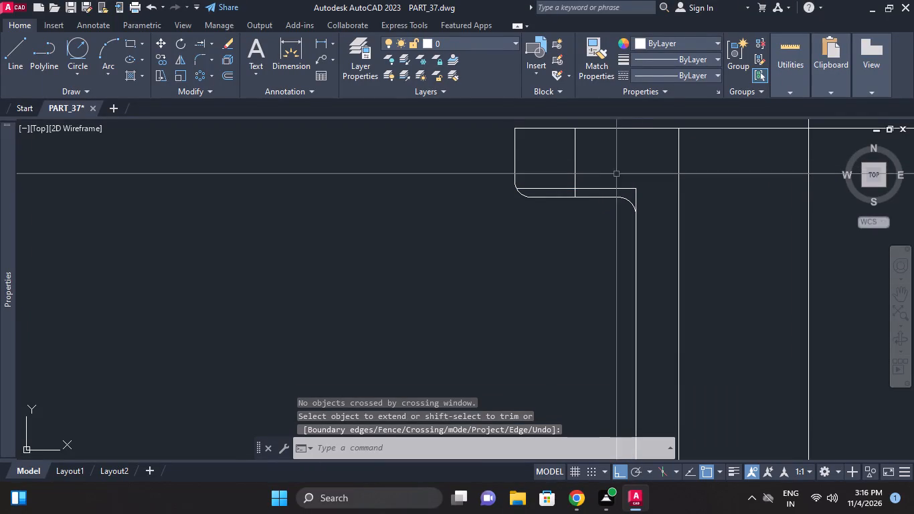
Offset the vertical line in the flange's left end by 7/2 to both sides as hole edges.
middle_click(583, 183)
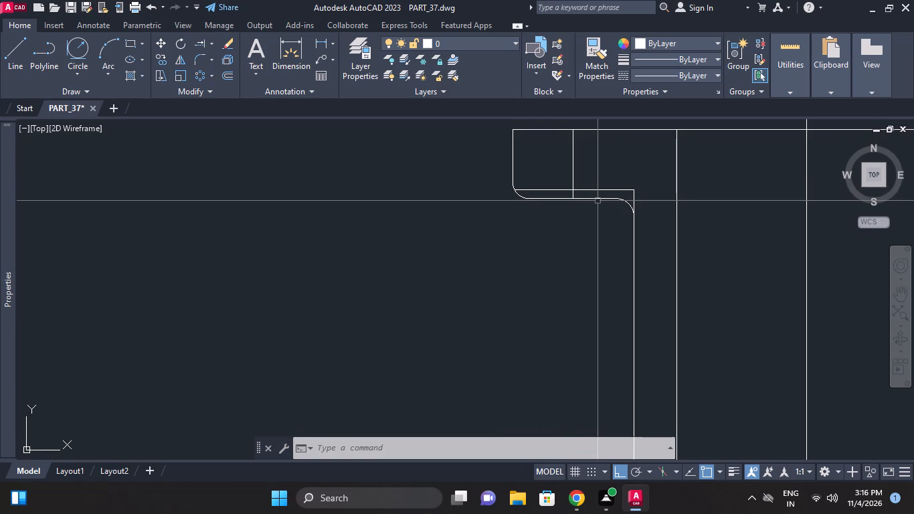
click(225, 79)
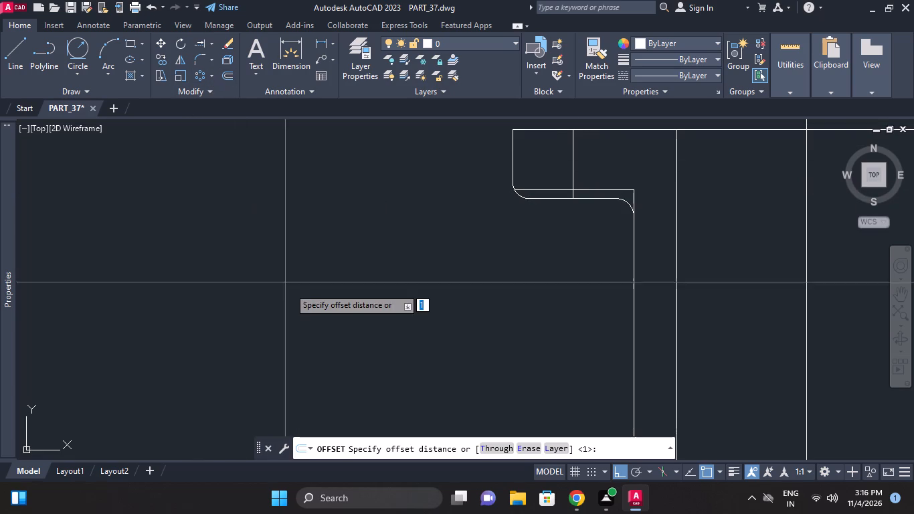
text(7/2)
key(Return)
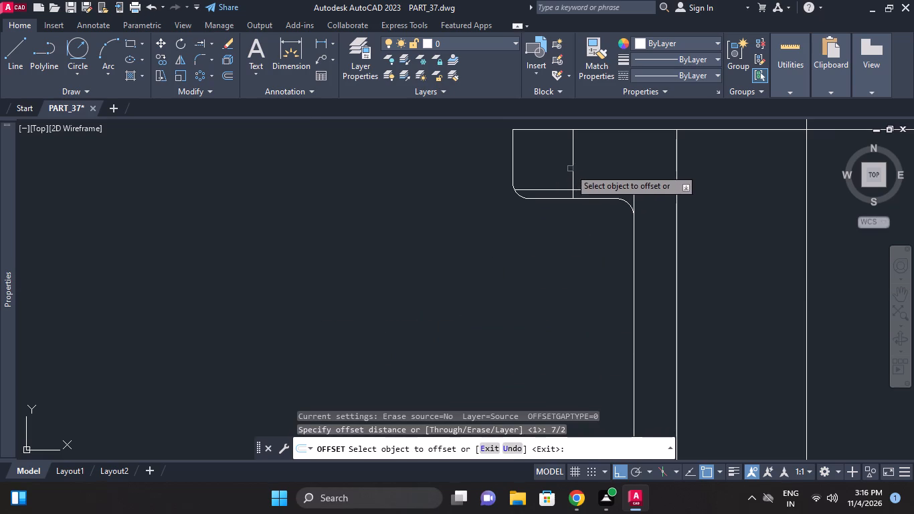
click(575, 165)
click(563, 160)
double_click(570, 165)
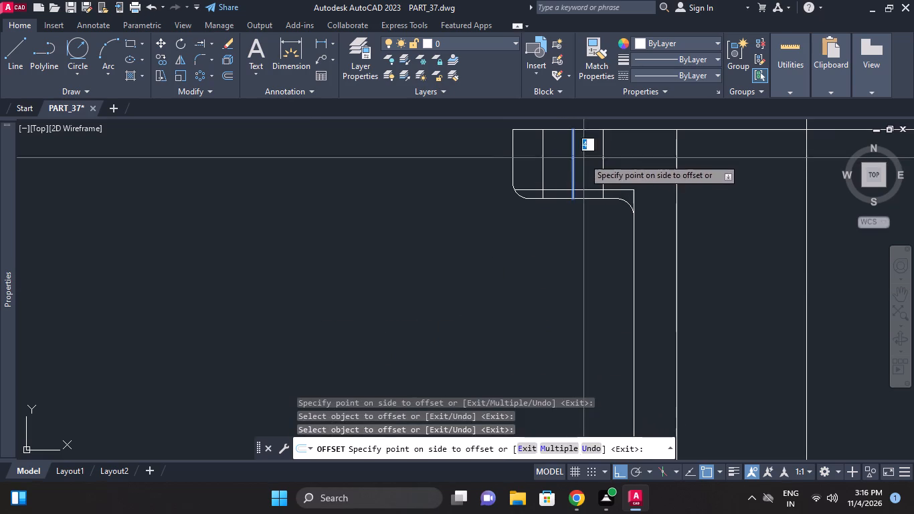
click(583, 158)
right_click(643, 155)
click(647, 157)
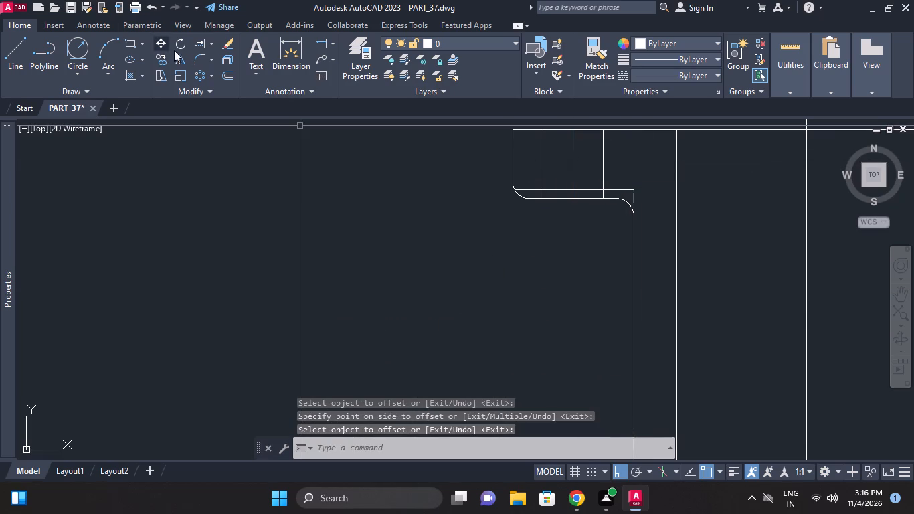
Trim the two hole edge lines below the offset horizontal line in the flange's left end.
click(213, 39)
click(215, 60)
right_click(268, 187)
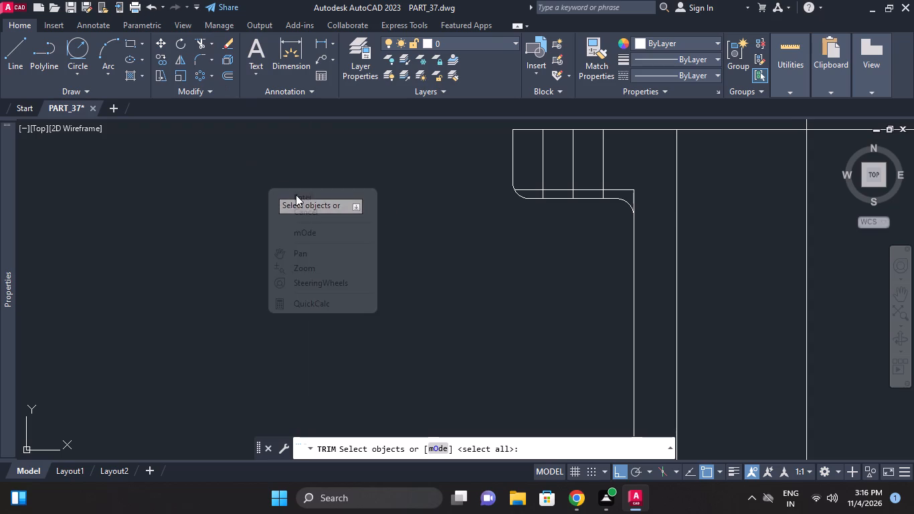
click(296, 195)
scroll(551, 195, up, 1)
click(537, 195)
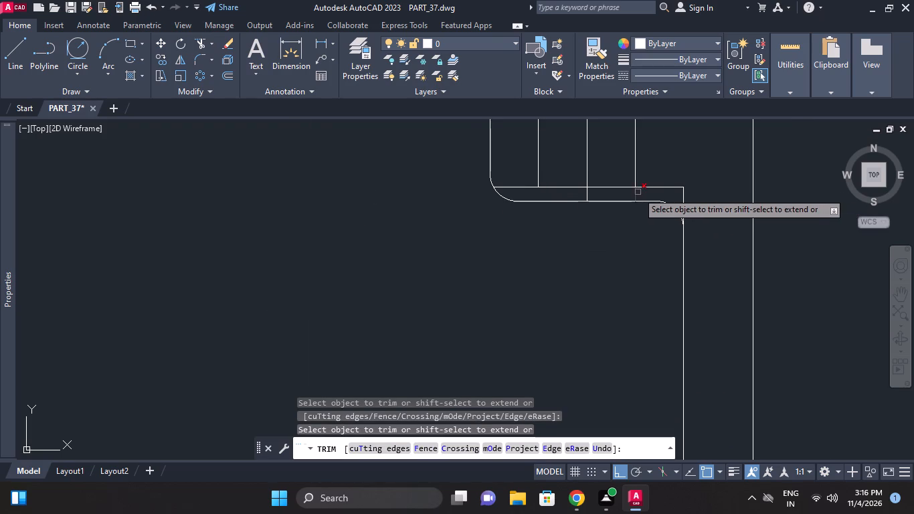
click(638, 192)
middle_drag(394, 227, 355, 268)
scroll(392, 228, down, 1)
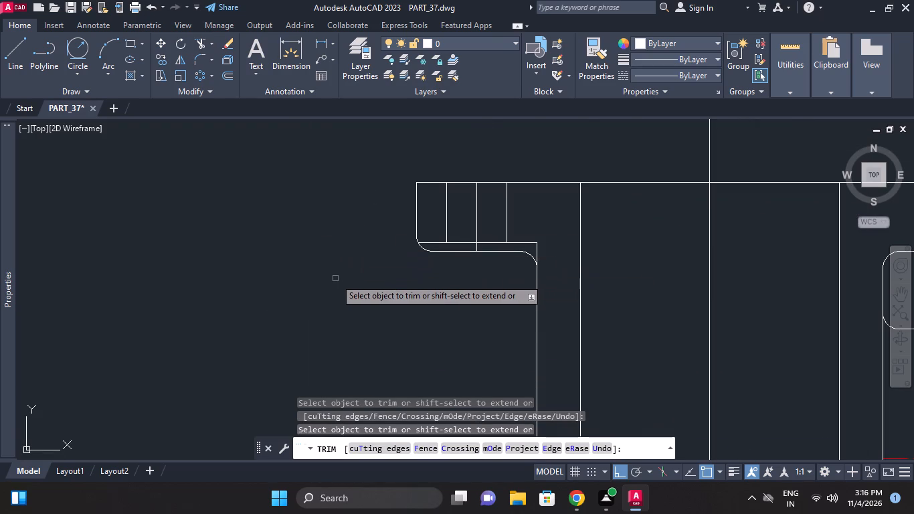
right_click(248, 213)
click(275, 217)
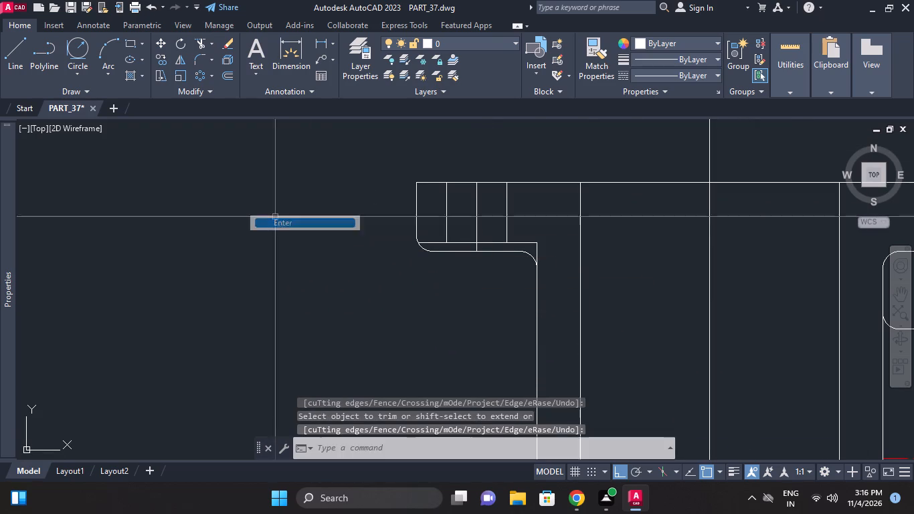
Match the flange hole's middle line to the properties of the side block's red centreline.
scroll(496, 224, down, 2)
middle_drag(496, 224, 457, 206)
middle_drag(577, 270, 588, 184)
scroll(592, 198, down, 1)
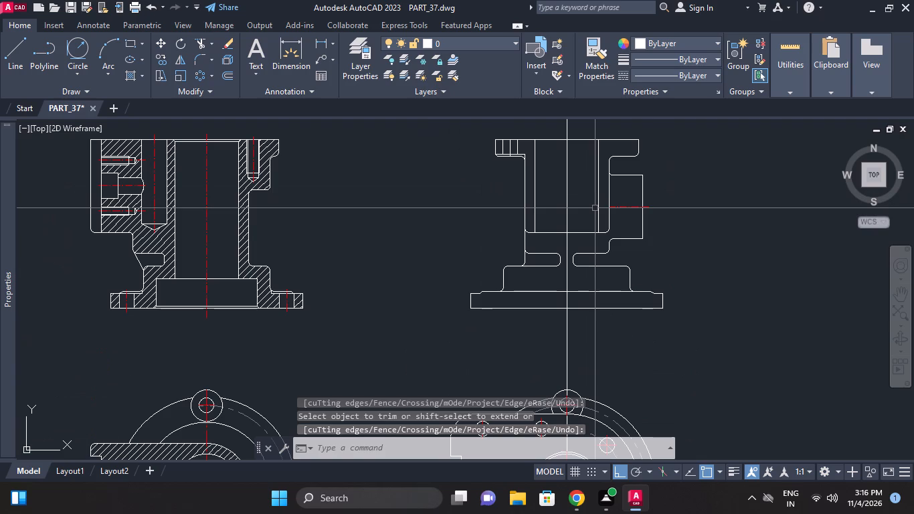
middle_drag(589, 212, 587, 204)
scroll(587, 205, down, 1)
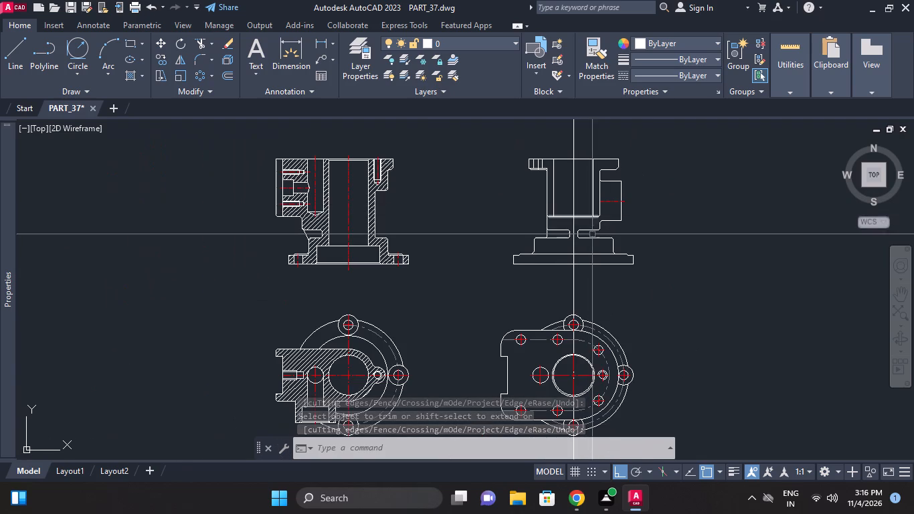
scroll(603, 200, up, 1)
click(618, 201)
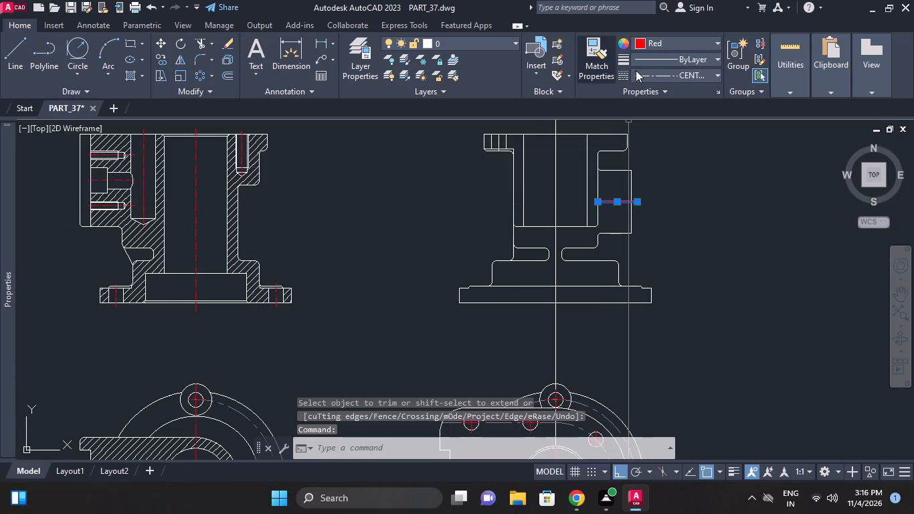
click(611, 62)
scroll(468, 167, up, 2)
middle_drag(548, 145, 536, 216)
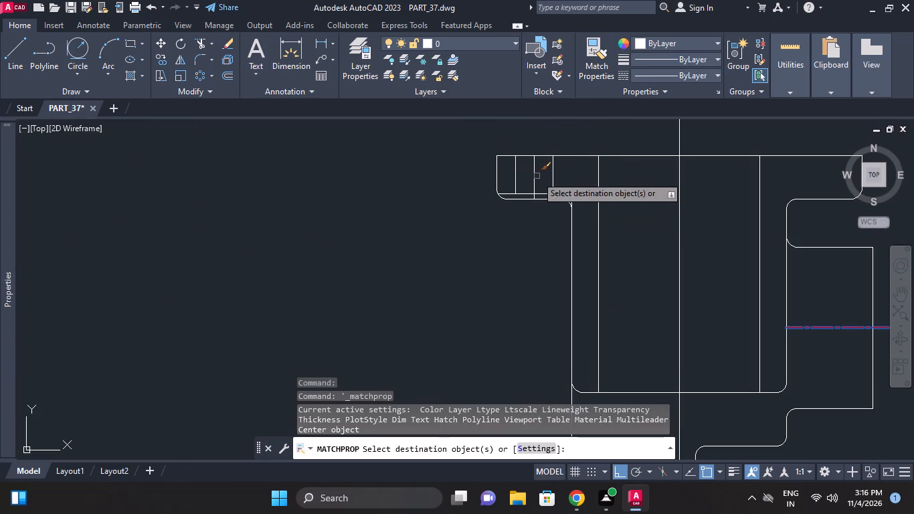
click(534, 173)
right_click(318, 192)
click(347, 197)
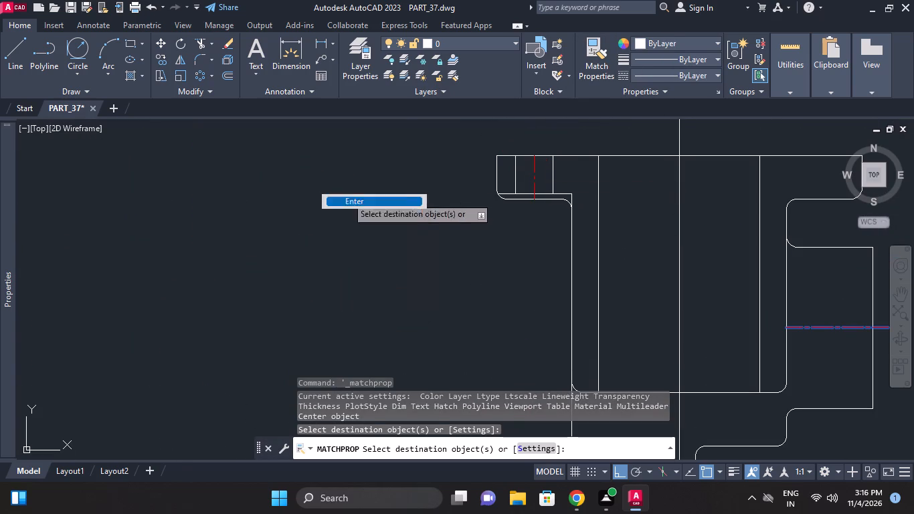
Stretch the flange hole's centreline about 1 above the flange's top edge and a similar amount below its lower edge.
scroll(533, 188, up, 3)
click(541, 167)
click(532, 158)
middle_drag(531, 158, 545, 276)
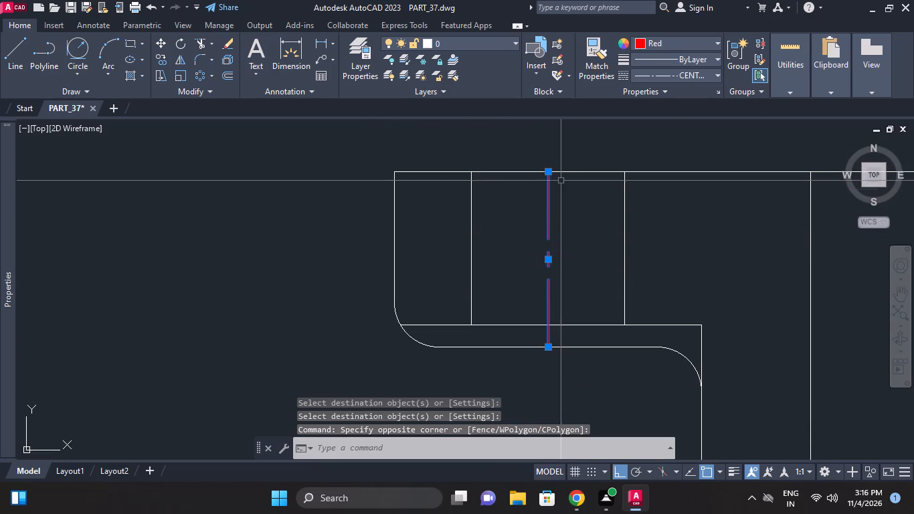
click(547, 171)
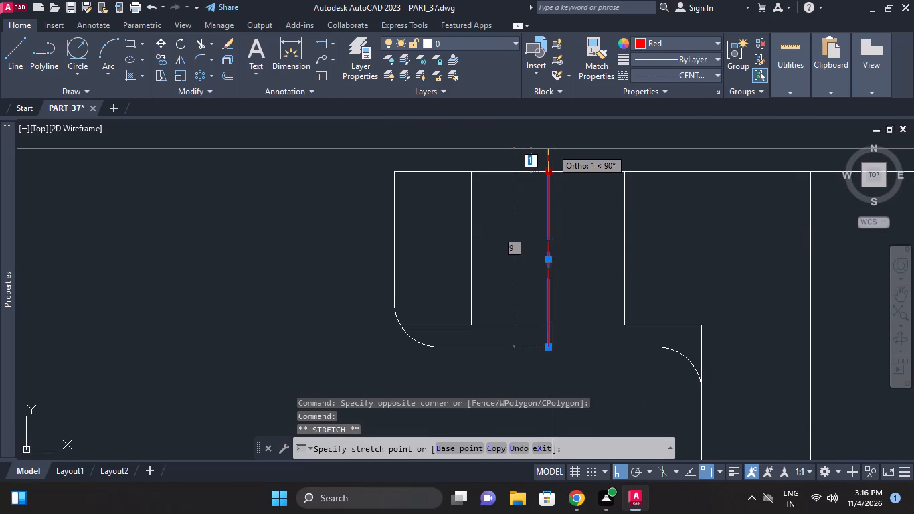
click(555, 149)
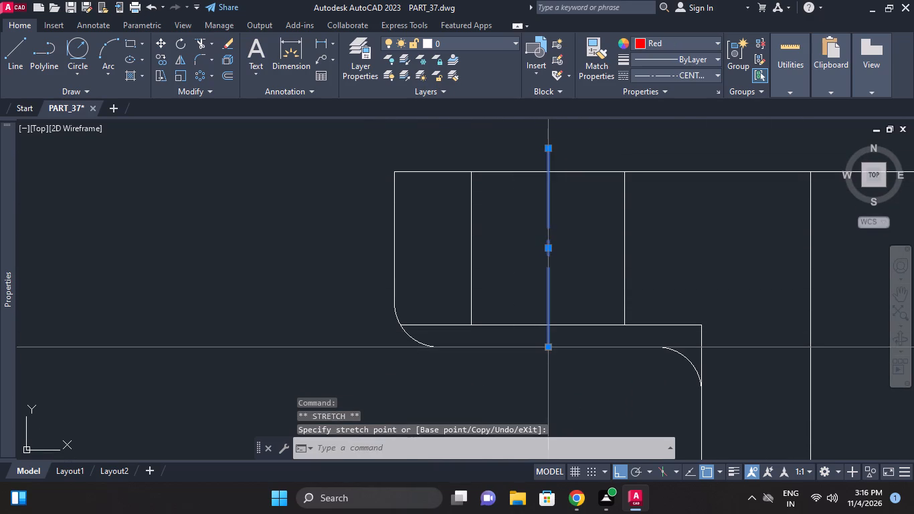
click(546, 347)
click(546, 375)
right_click(590, 261)
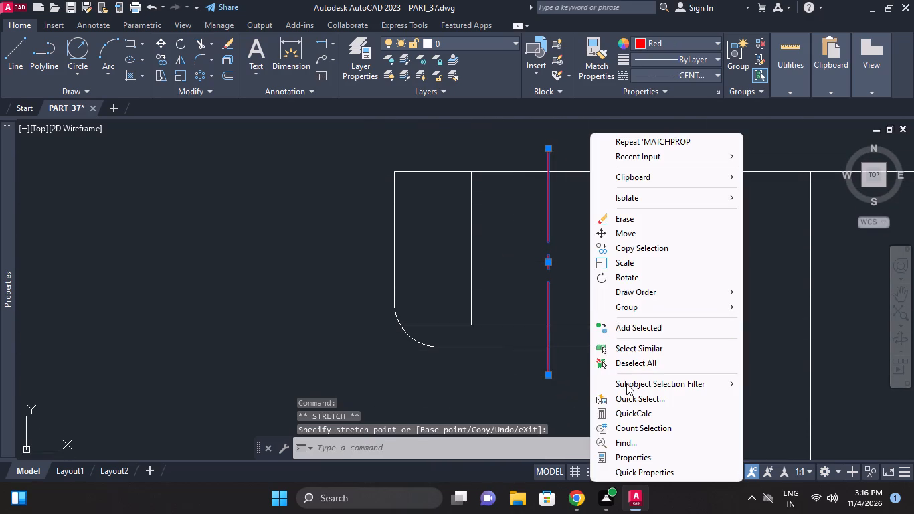
click(638, 364)
Draw a wavy spline break line from the flange's top edge beside the hole down to the body's left edge just below the fillet.
scroll(660, 243, down, 1)
middle_click(662, 244)
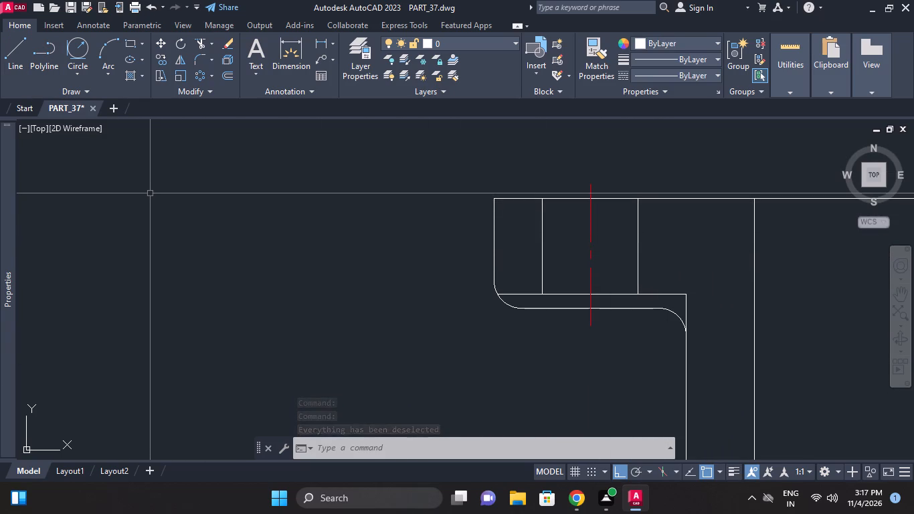
key(s)
text(pl)
key(space)
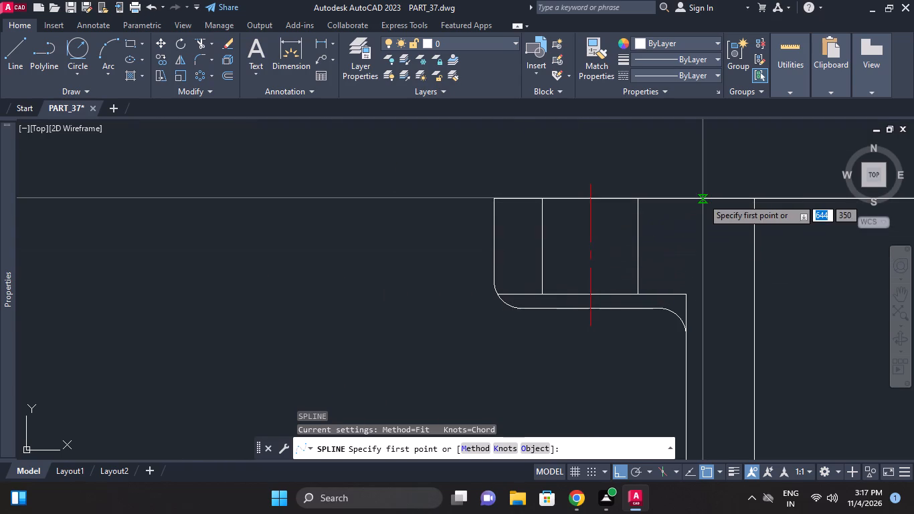
middle_drag(690, 207, 649, 216)
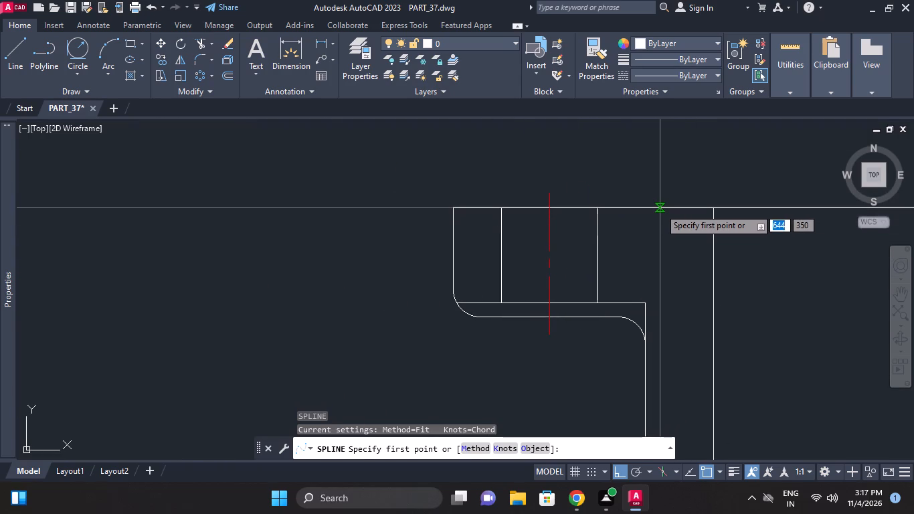
click(660, 208)
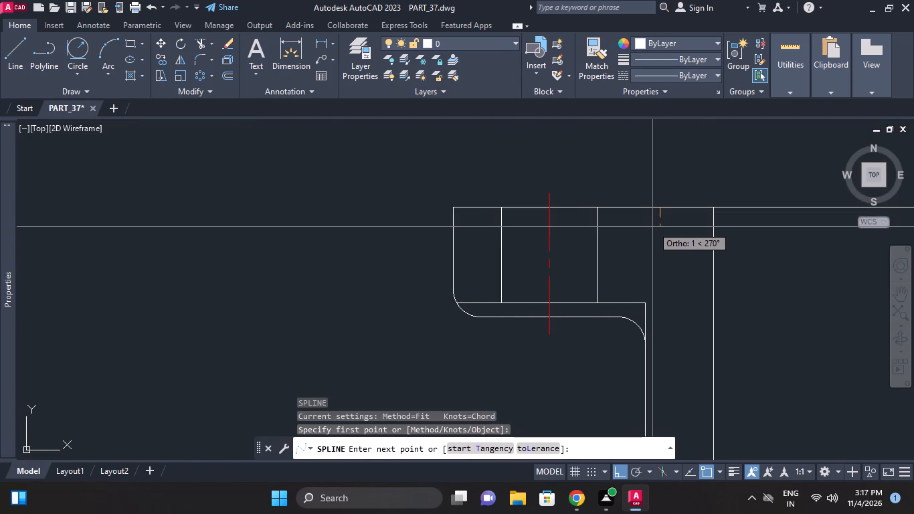
key(F8)
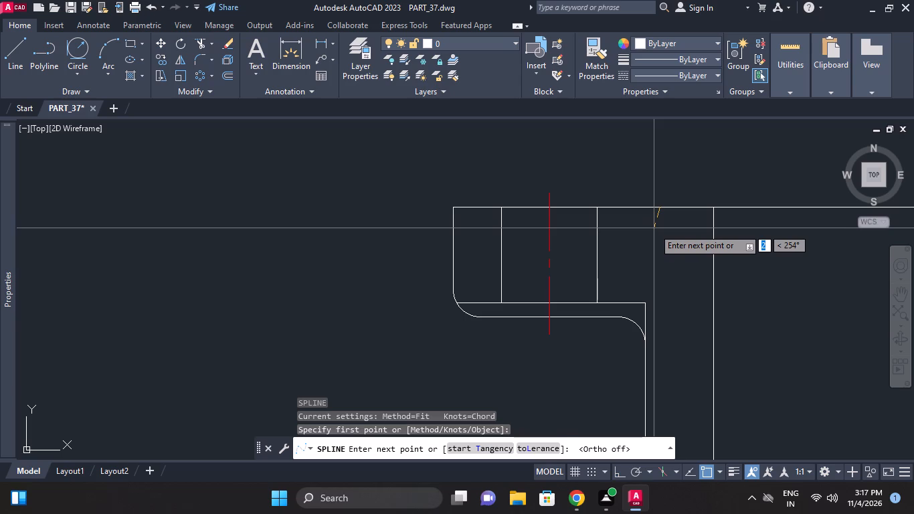
click(654, 228)
click(664, 234)
click(660, 246)
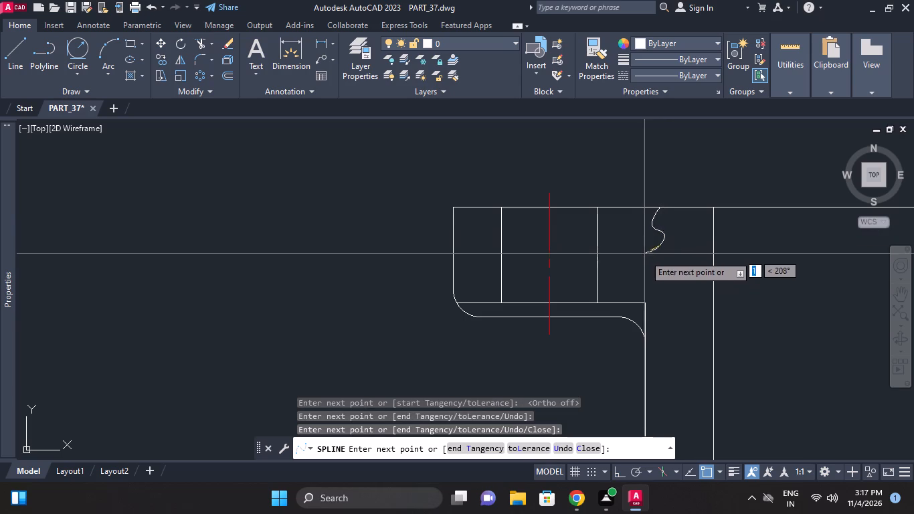
click(651, 247)
click(655, 264)
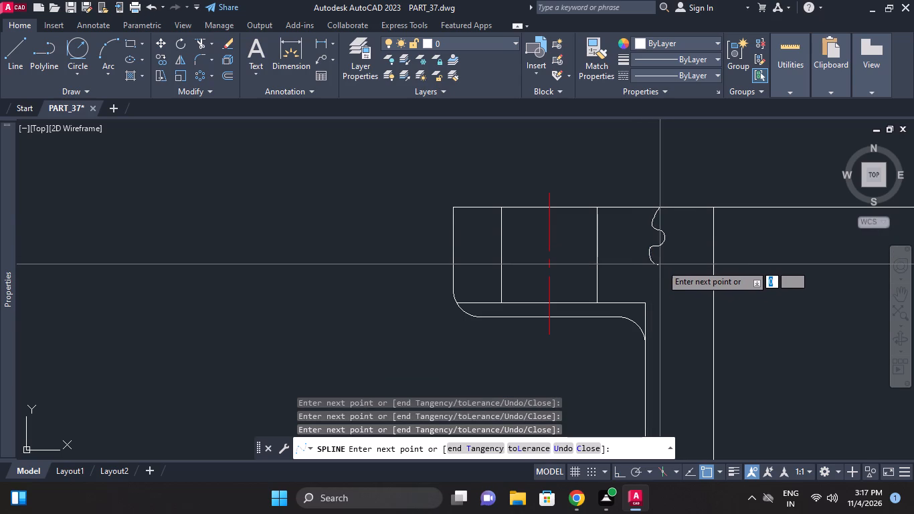
click(664, 264)
click(666, 282)
click(661, 295)
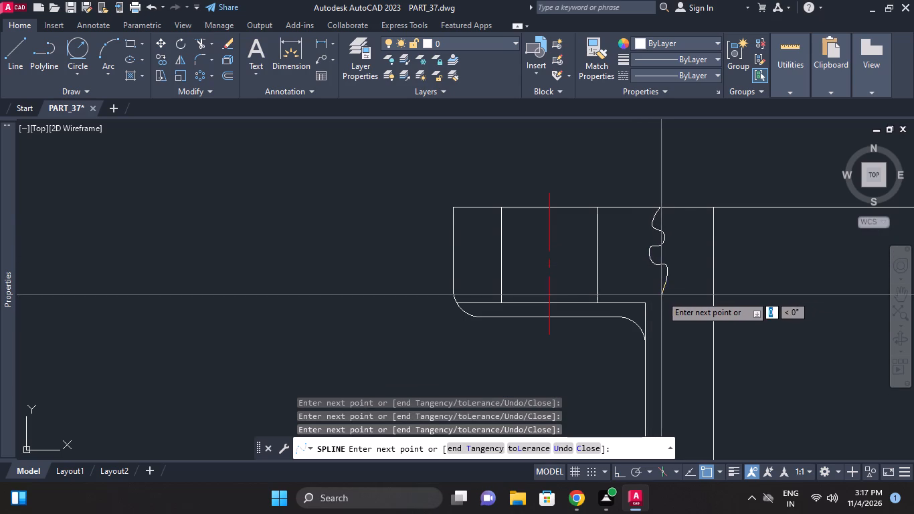
click(666, 315)
click(666, 337)
click(646, 353)
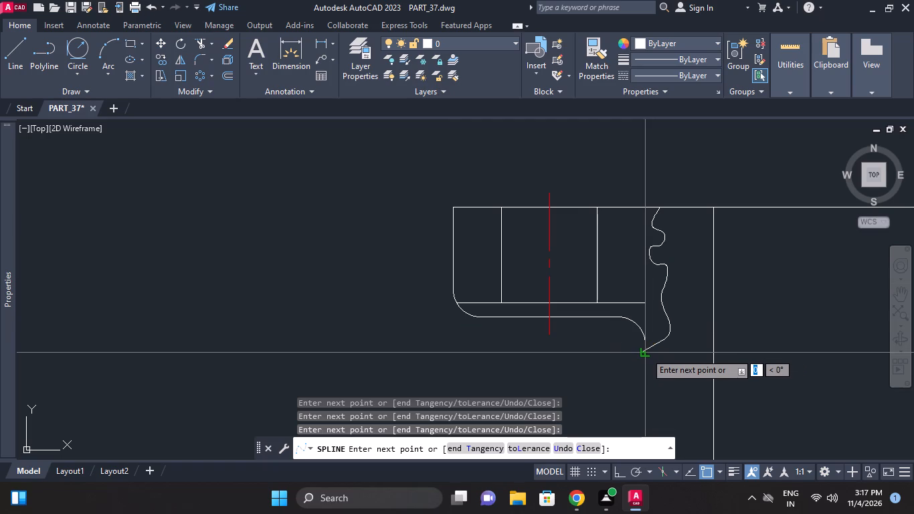
key(space)
key(Escape)
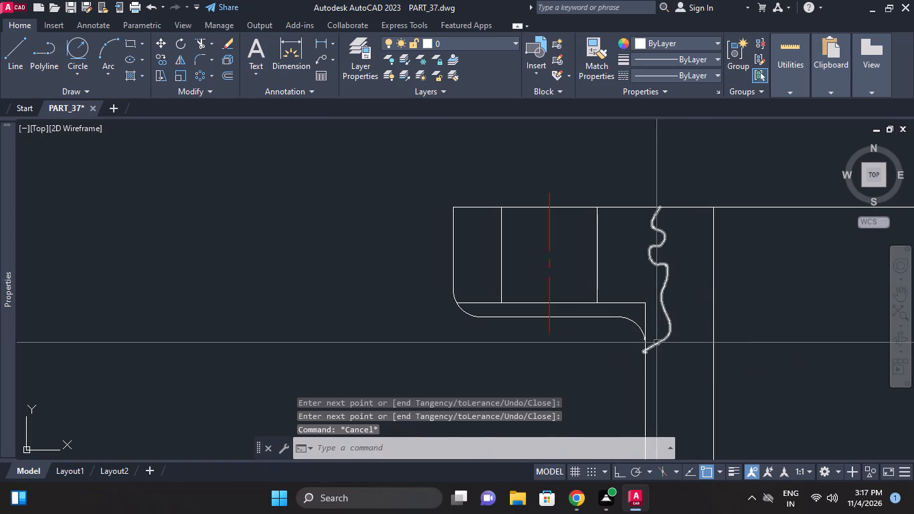
Trim the lower end of the spline where it overshoots the body's left vertical edge.
scroll(656, 345, up, 6)
key(Escape)
key(t)
key(r)
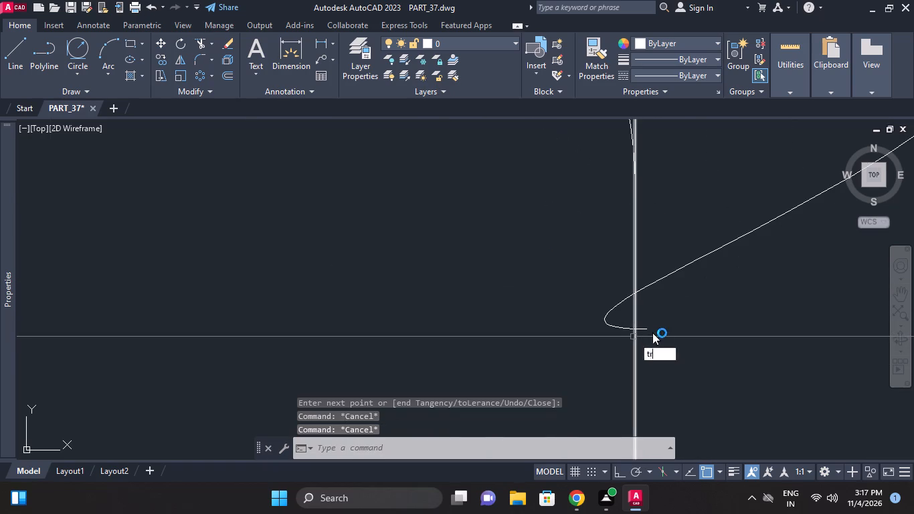
key(space)
key(space)
click(644, 331)
click(624, 329)
key(Escape)
Hatch the flange areas on both sides of the hole, up to the spline, with ANSI31 at scale 10.
scroll(646, 318, down, 4)
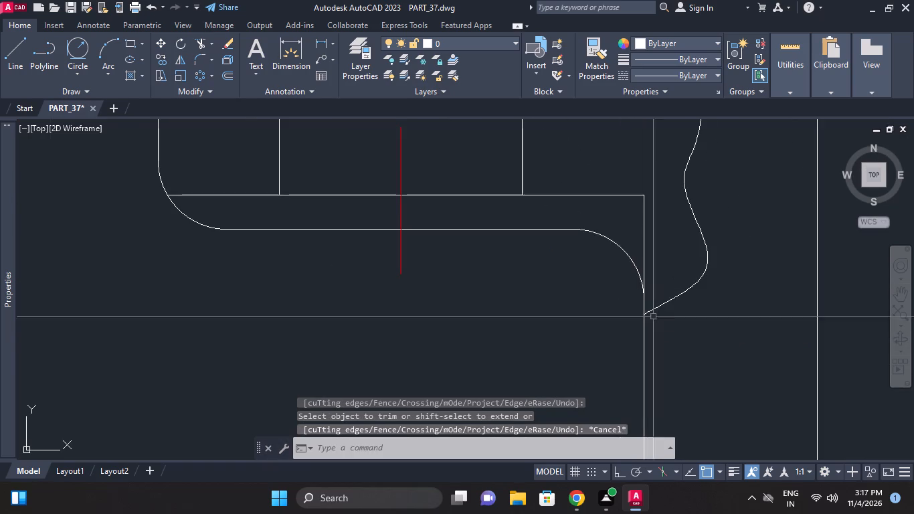
scroll(660, 312, down, 2)
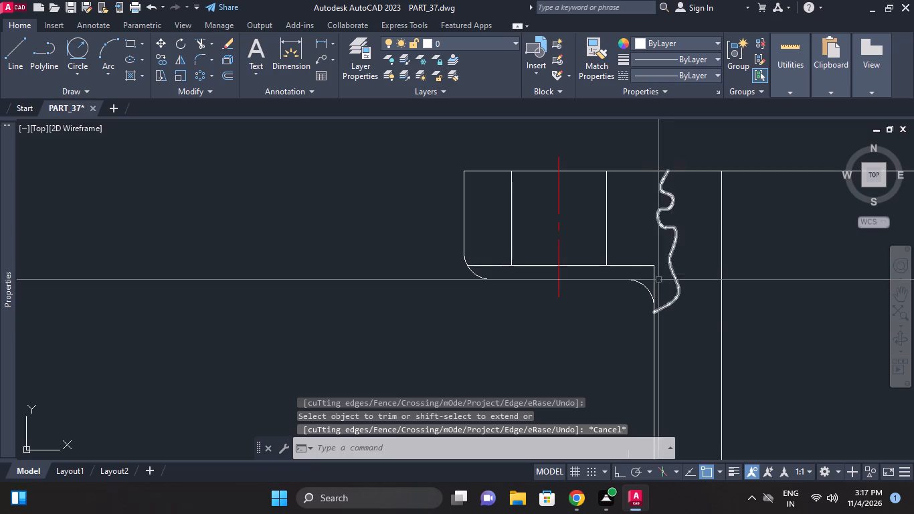
text(h)
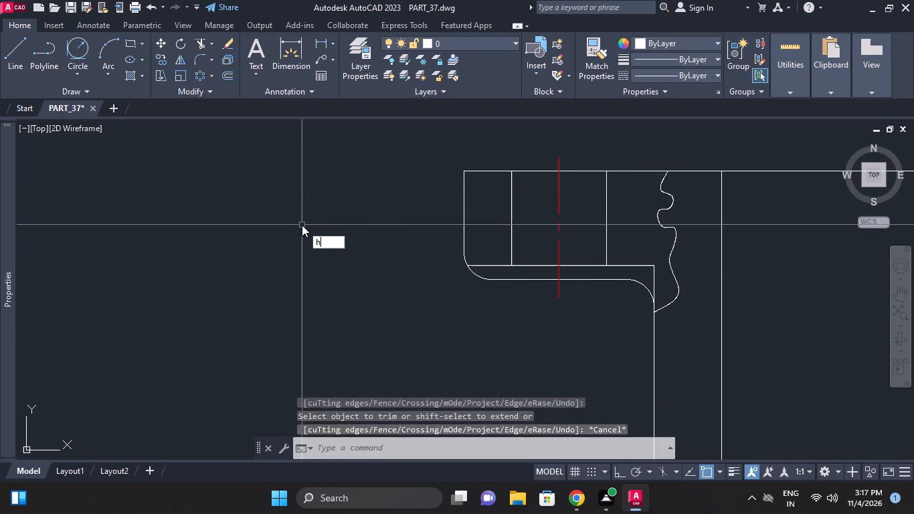
key(space)
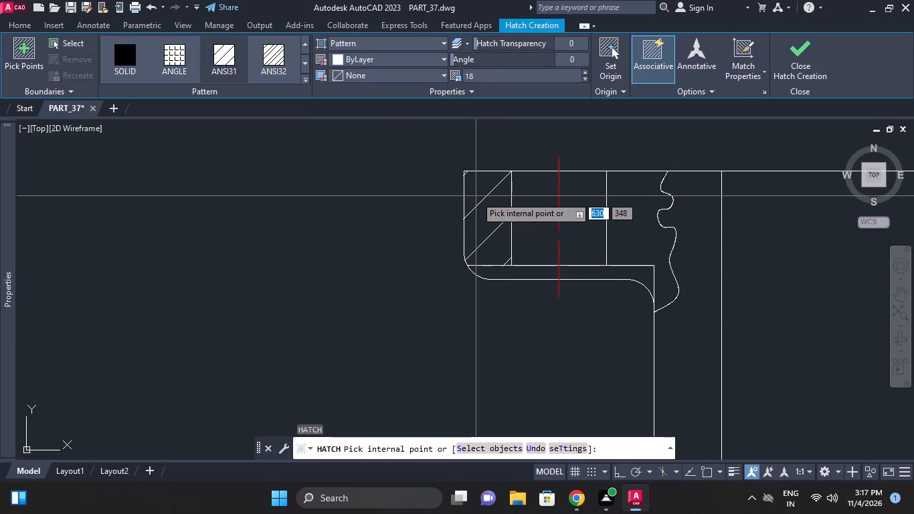
click(477, 196)
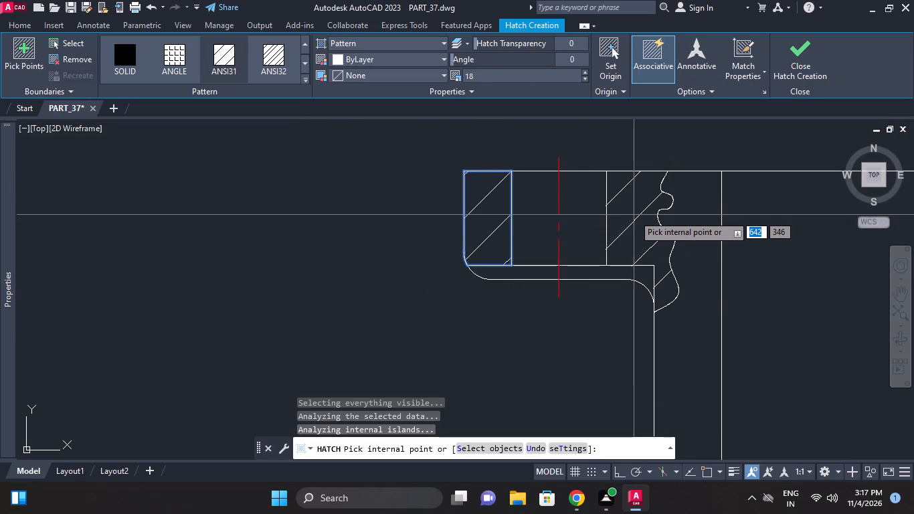
click(634, 215)
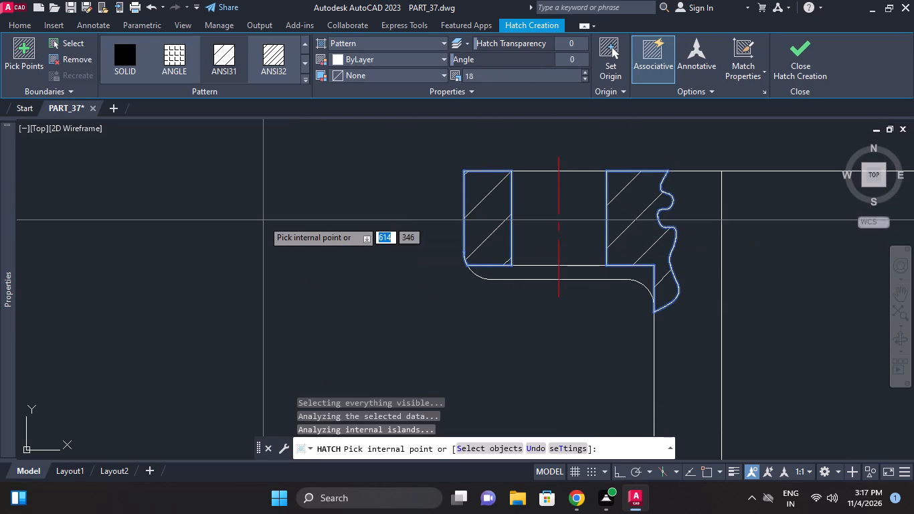
triple_click(587, 78)
click(587, 78)
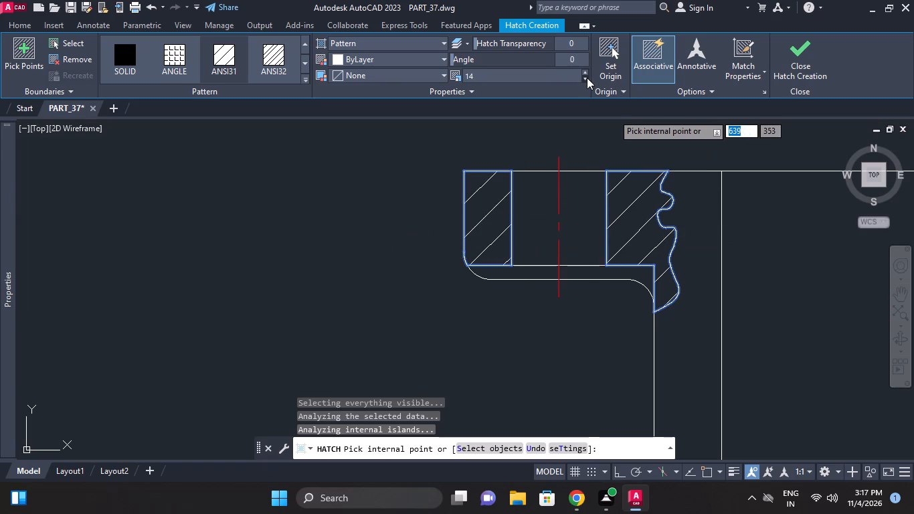
click(587, 78)
double_click(587, 78)
click(586, 78)
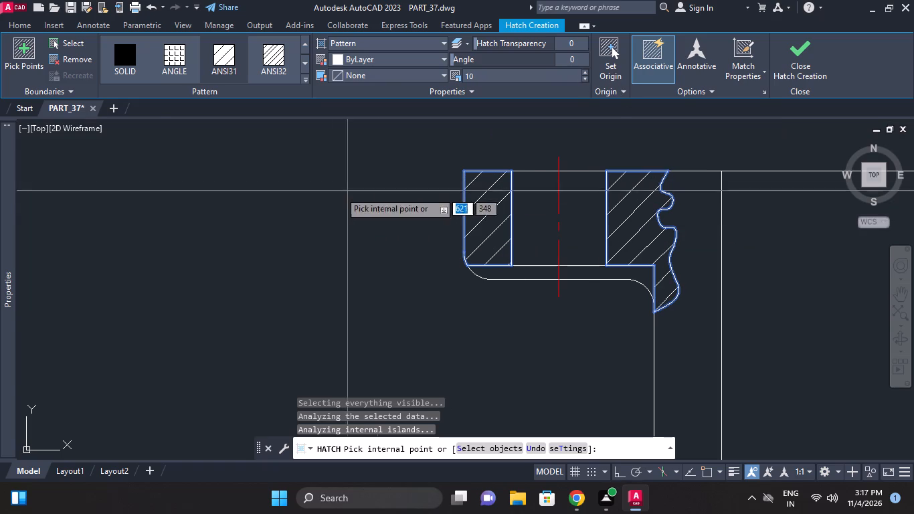
right_click(328, 191)
click(361, 195)
Offset the housing's top edge downward by 22.
scroll(349, 179, down, 1)
scroll(479, 222, down, 1)
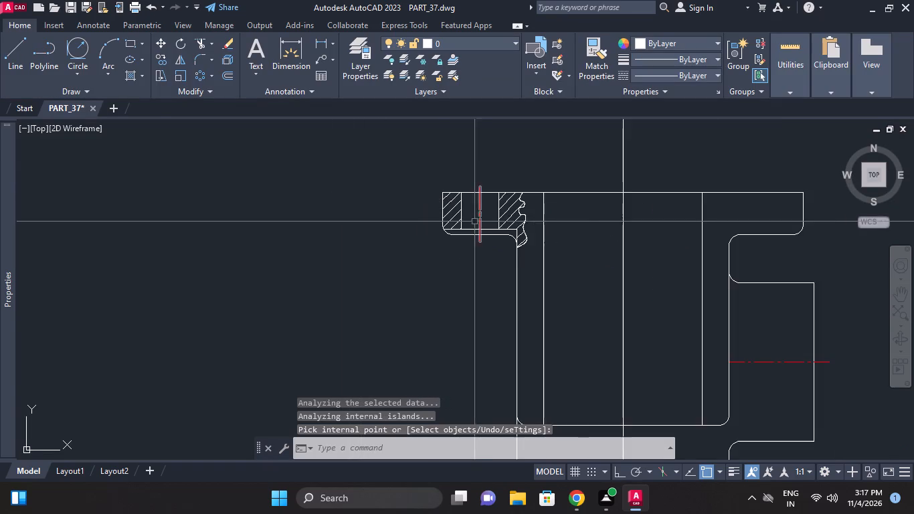
middle_drag(446, 220, 377, 198)
scroll(513, 222, down, 1)
middle_click(513, 222)
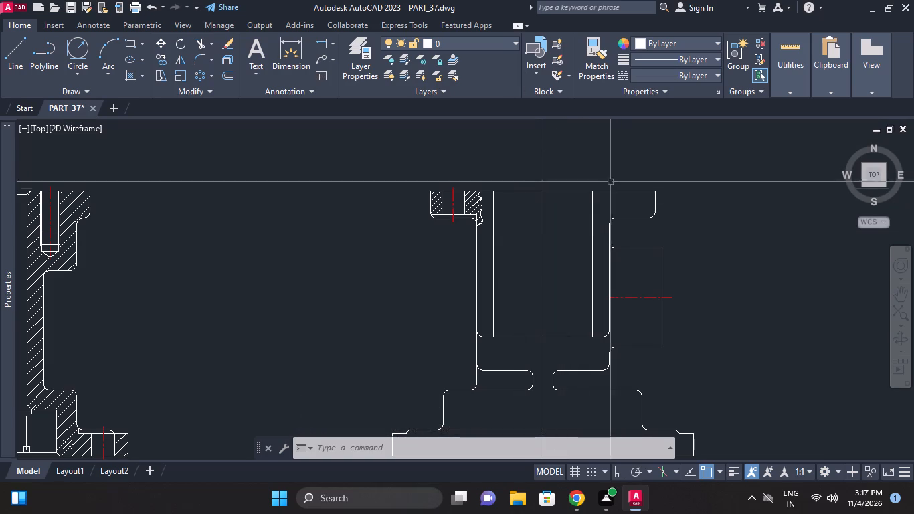
click(222, 75)
text(22)
key(Return)
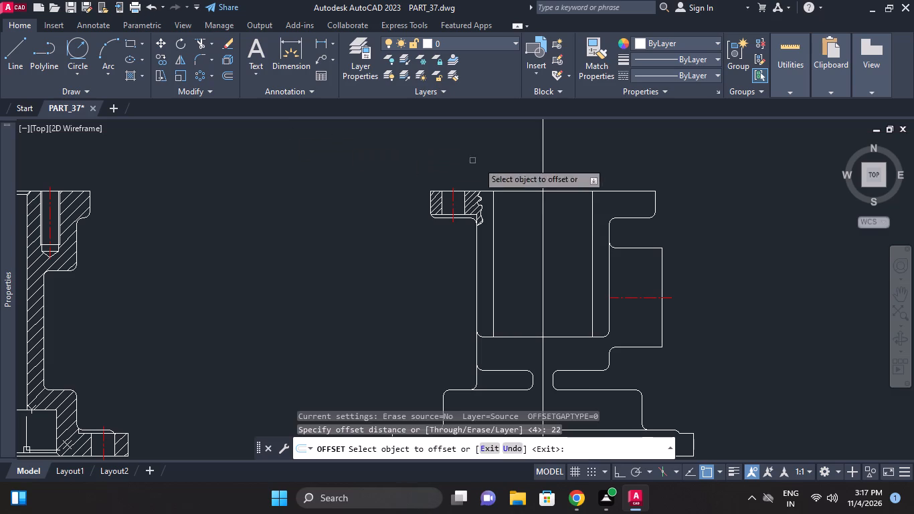
click(573, 192)
click(571, 224)
right_click(698, 189)
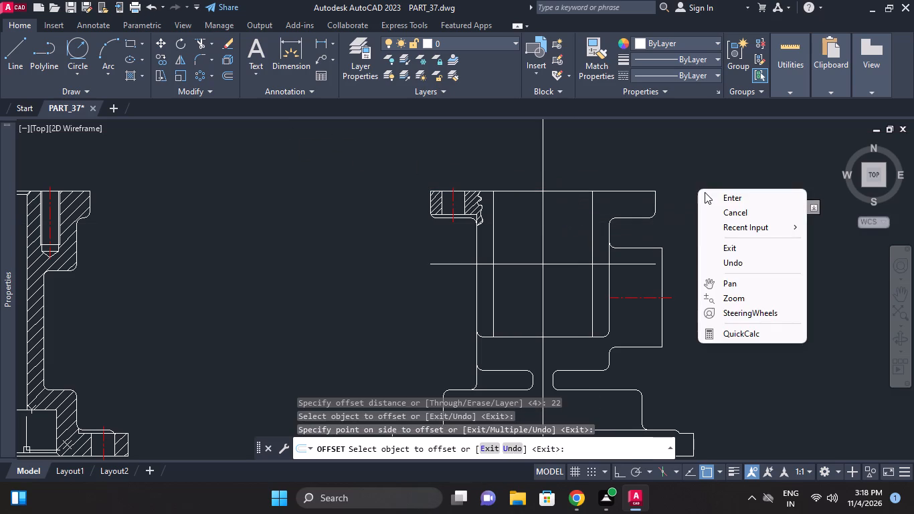
click(705, 192)
Draw an 8 diameter circle where the 22 offset line crosses the vertical centre line.
middle_drag(666, 197, 659, 155)
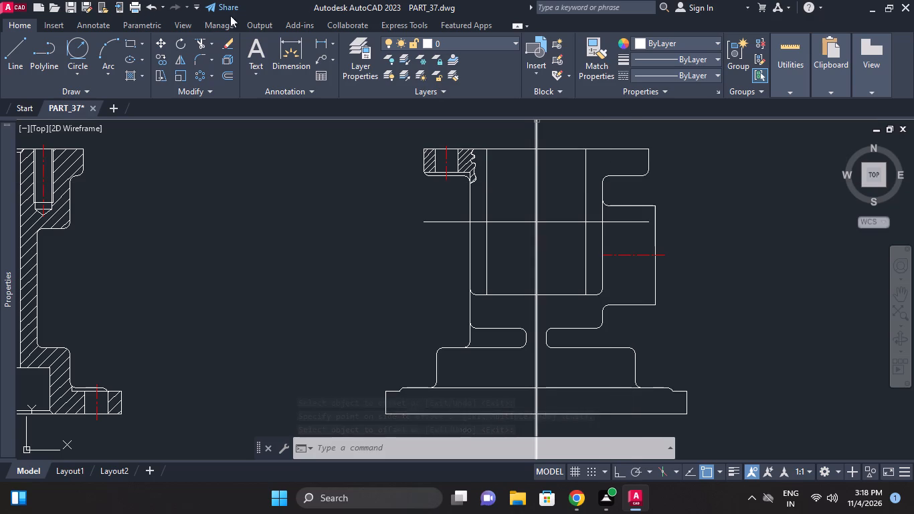
click(88, 71)
click(104, 124)
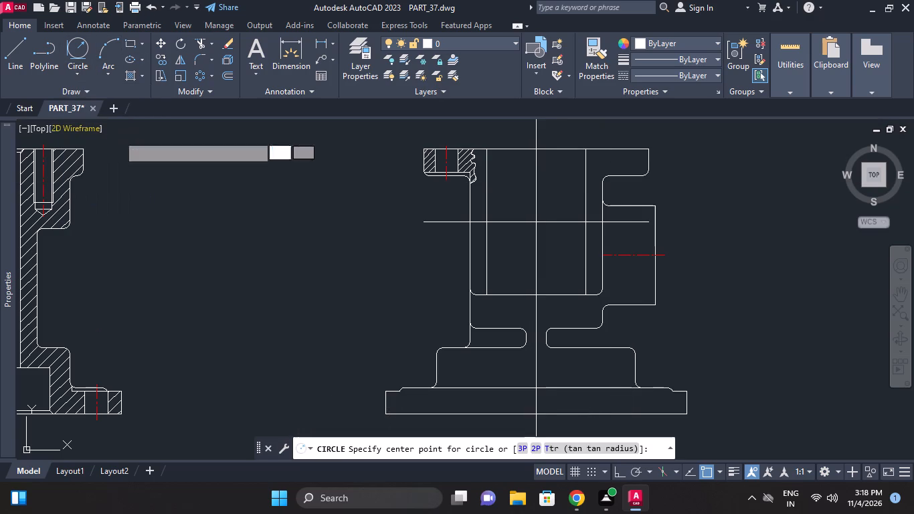
click(539, 223)
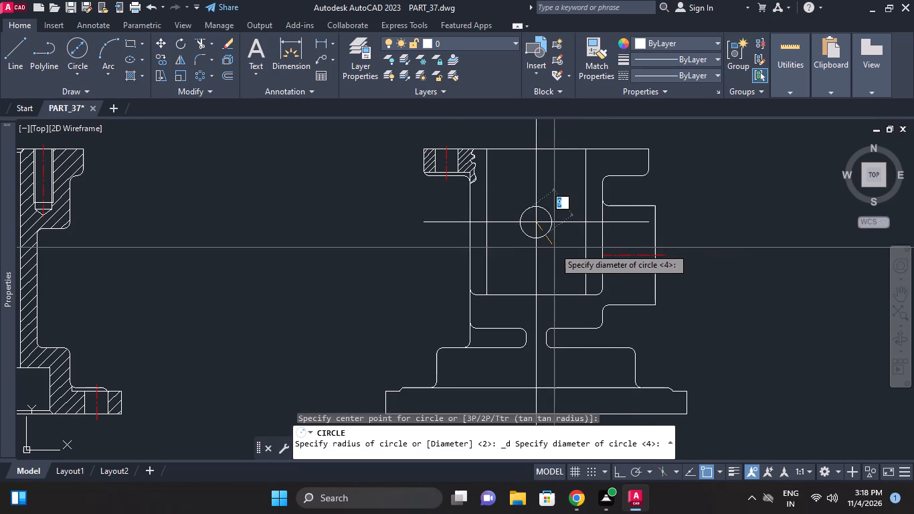
key(8)
key(Return)
Draw a concentric 12 diameter circle around the 8 diameter circle.
key(Return)
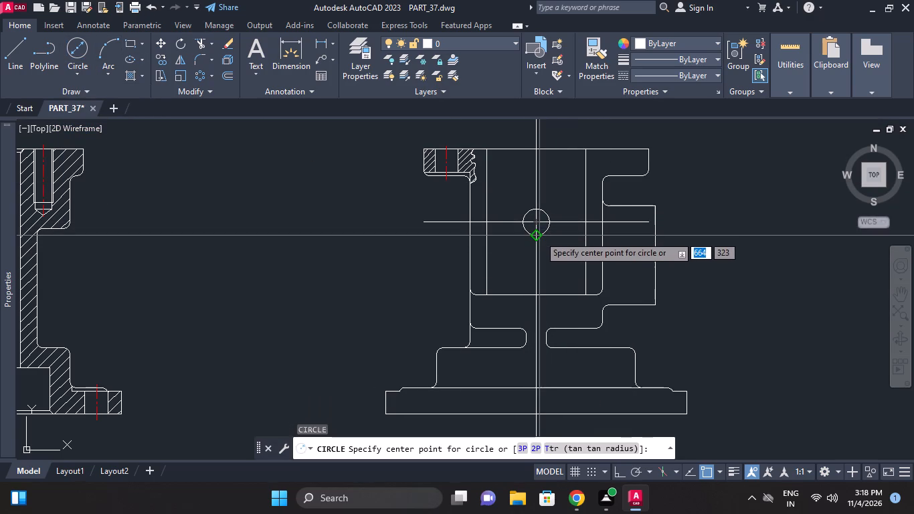
click(538, 225)
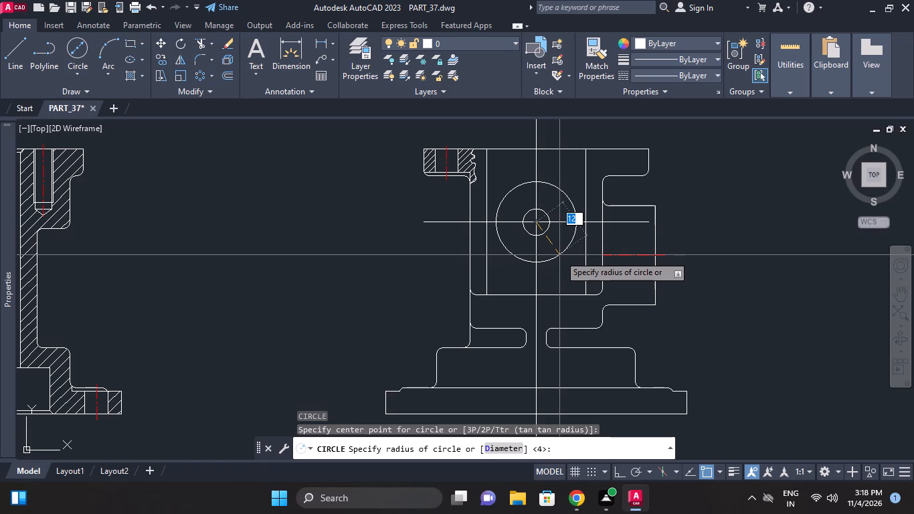
text(ds)
key(BackSpace)
key(space)
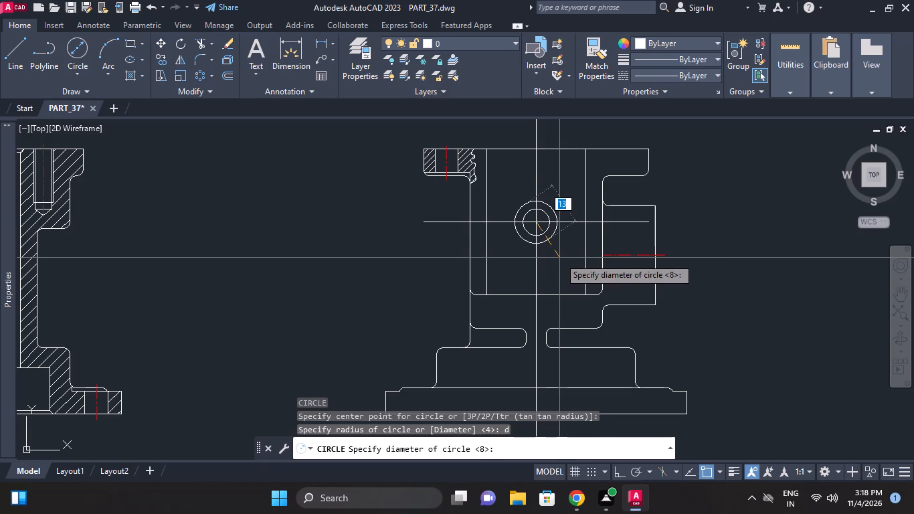
text(12)
key(Return)
Offset the horizontal line through the circles by 12 both above and below.
scroll(553, 219, up, 1)
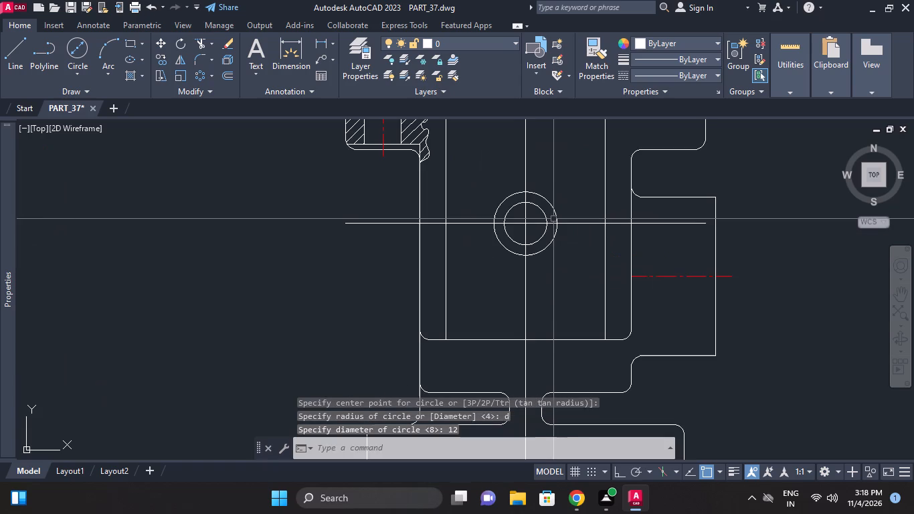
middle_drag(553, 219, 541, 239)
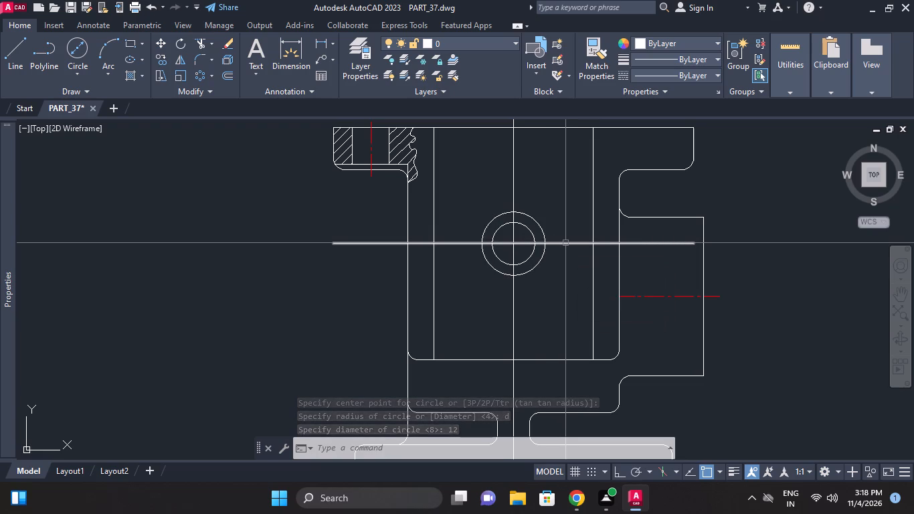
key(o)
key(space)
text(12)
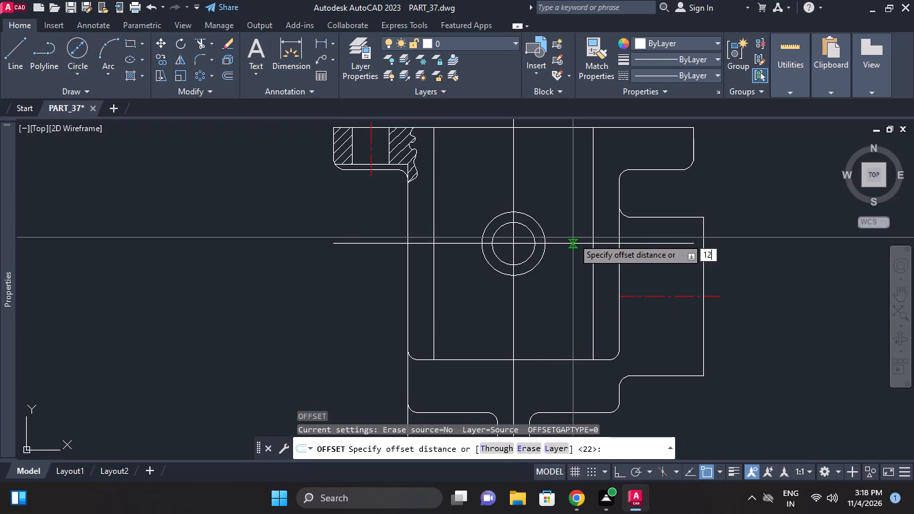
key(Return)
click(580, 245)
click(571, 217)
click(567, 243)
click(567, 271)
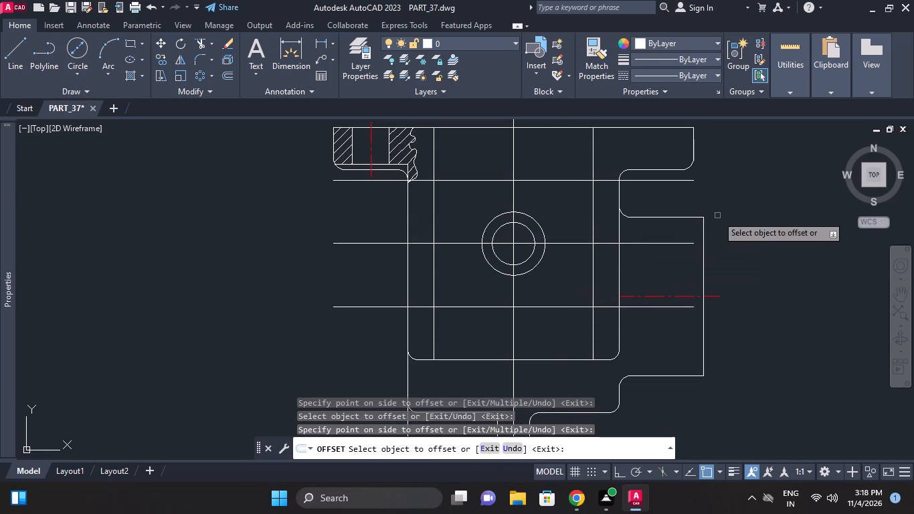
right_click(717, 215)
click(731, 220)
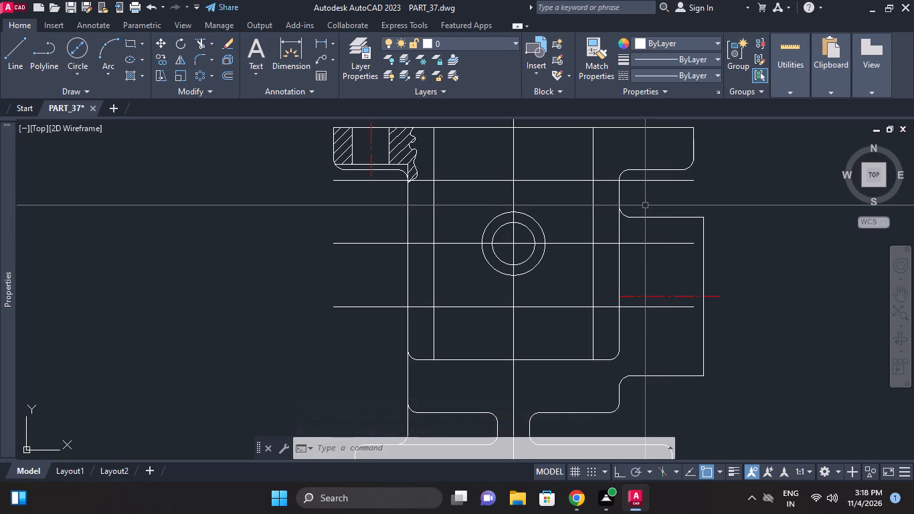
Draw a 6 diameter circle where the upper 12 offset line crosses the vertical centre line.
click(84, 48)
click(510, 181)
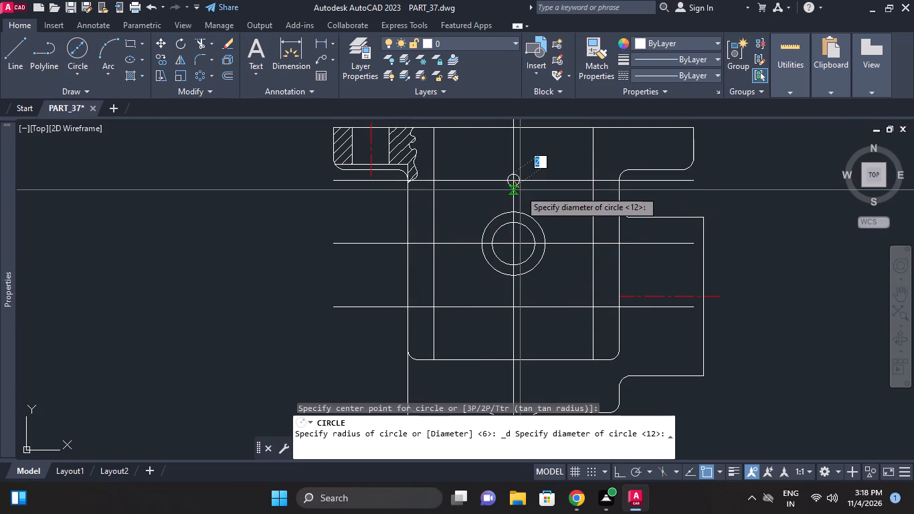
key(6)
key(Return)
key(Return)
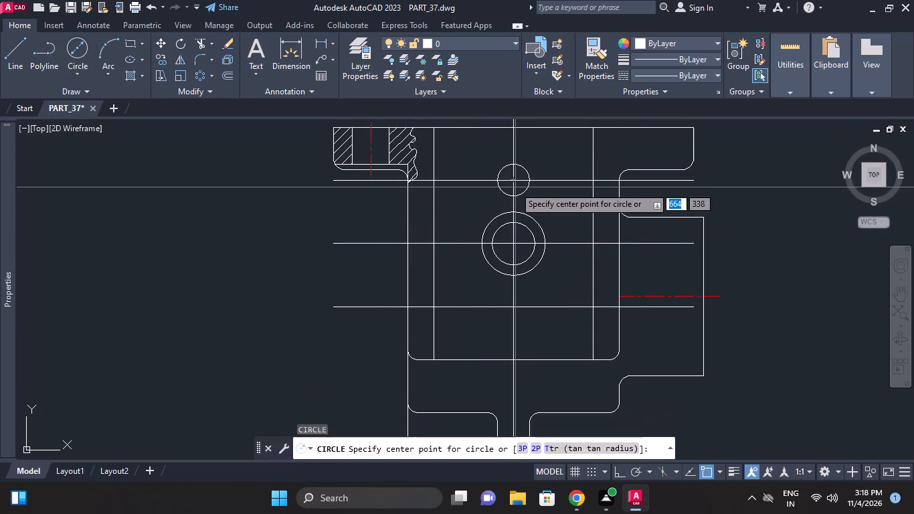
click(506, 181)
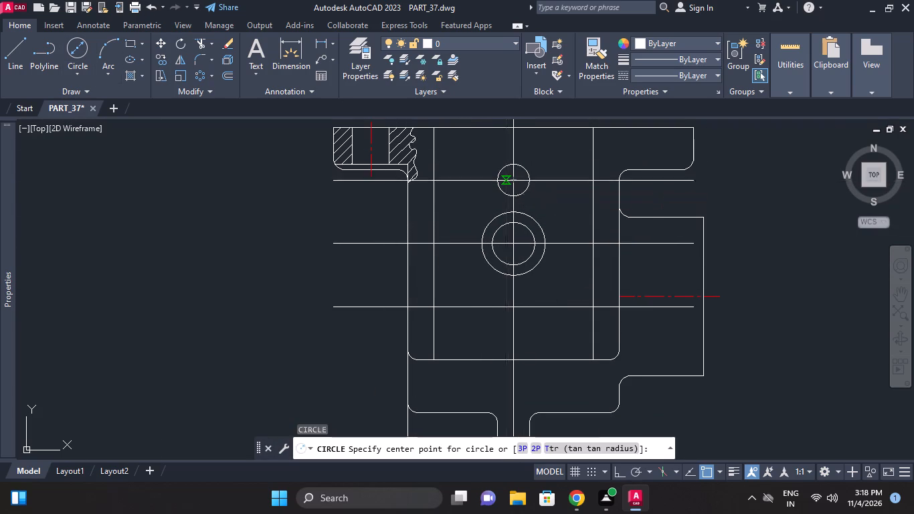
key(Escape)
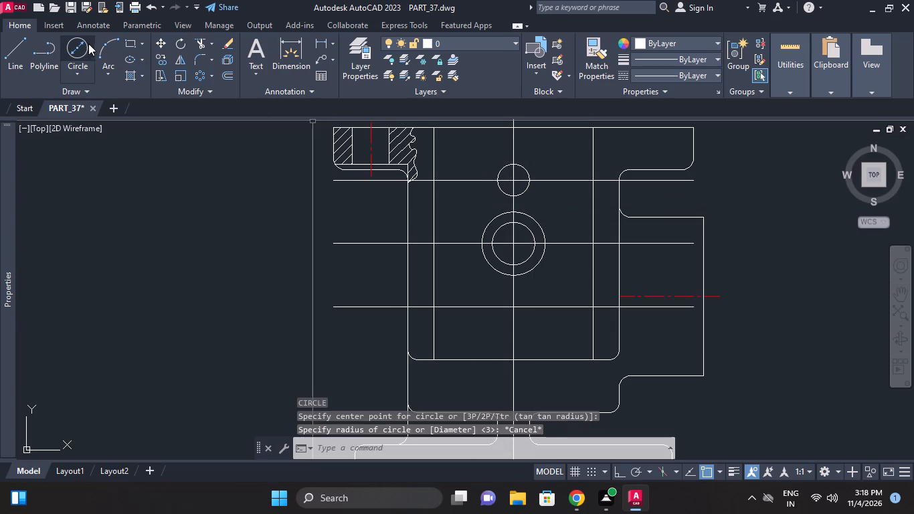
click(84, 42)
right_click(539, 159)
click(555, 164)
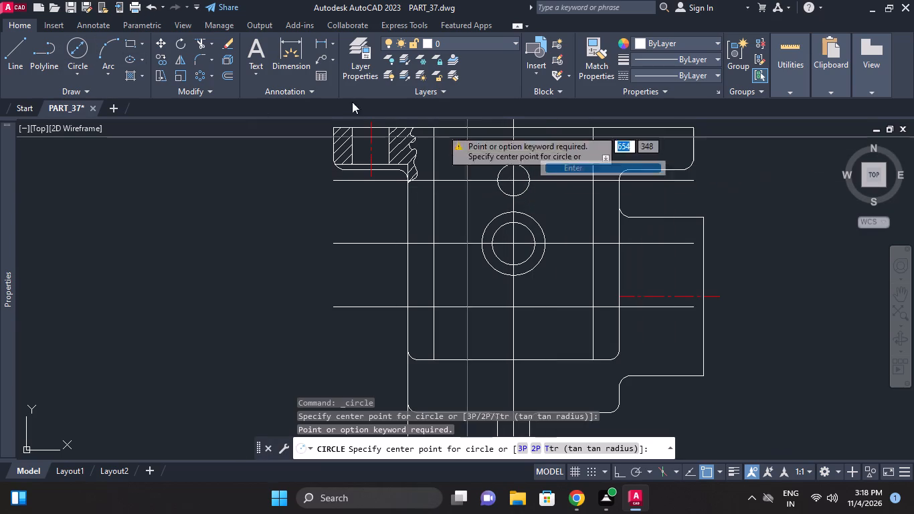
Check the upper small circle's size with a diameter dimension, without placing it.
click(328, 40)
click(333, 44)
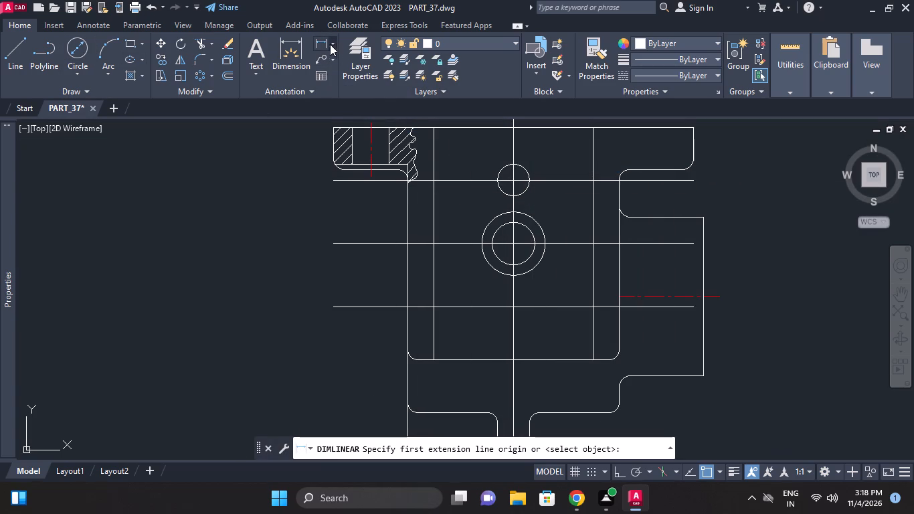
click(347, 199)
click(528, 171)
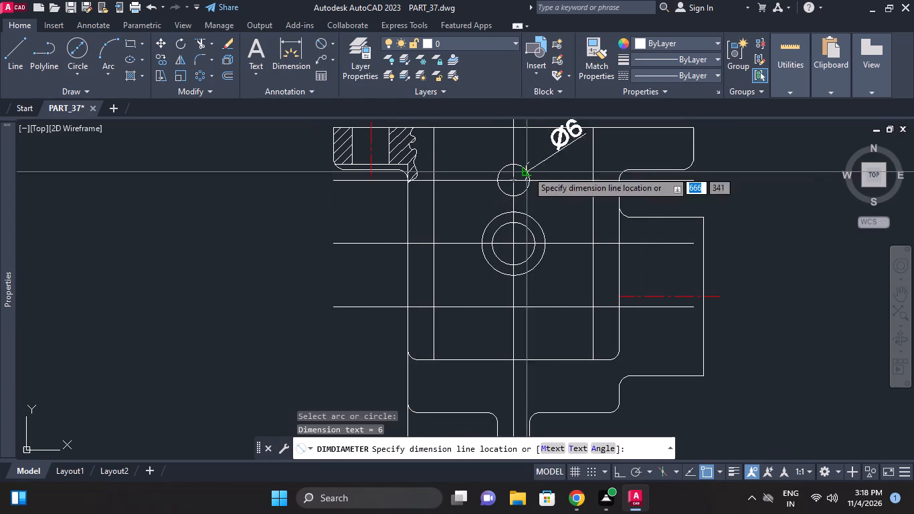
right_click(555, 156)
click(576, 185)
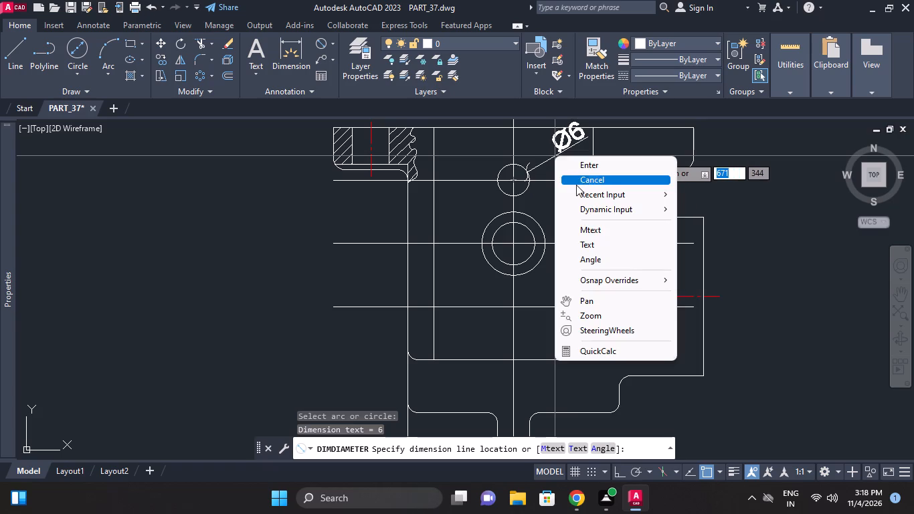
Draw a concentric 5 diameter circle inside the 6 diameter circle.
click(72, 46)
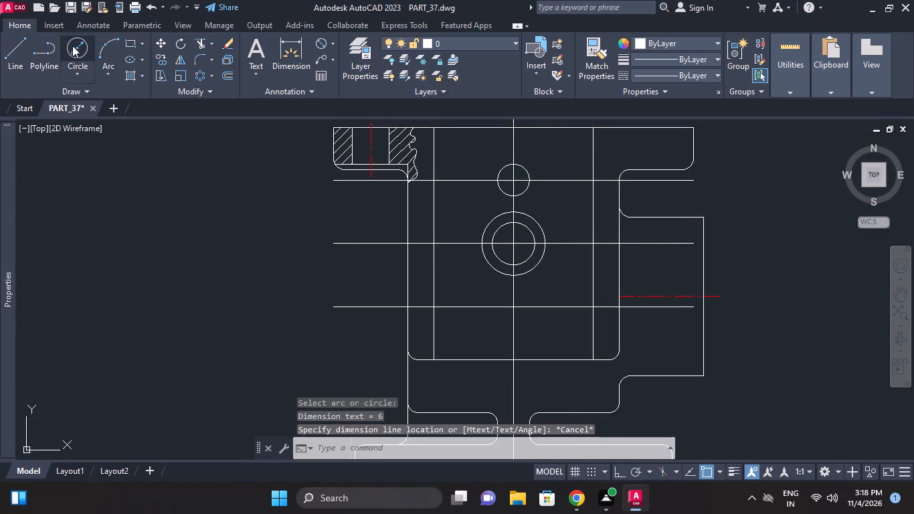
click(515, 183)
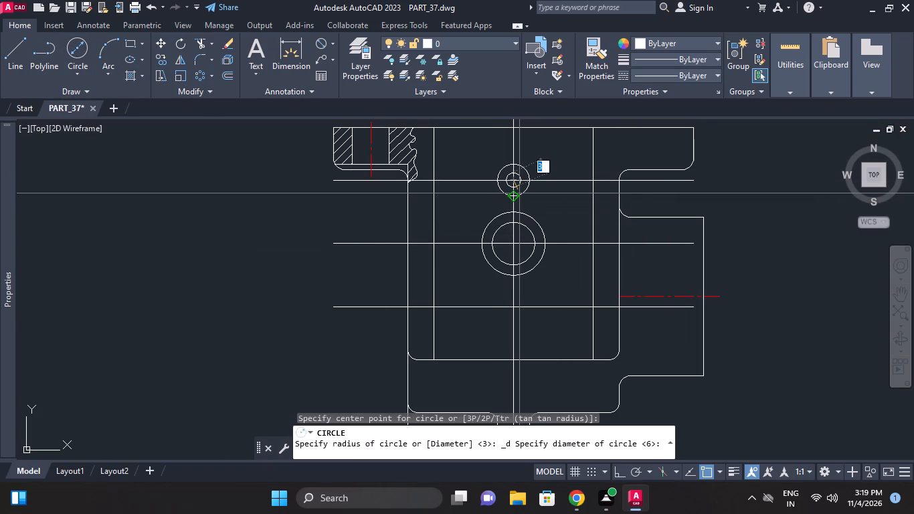
key(5)
key(Return)
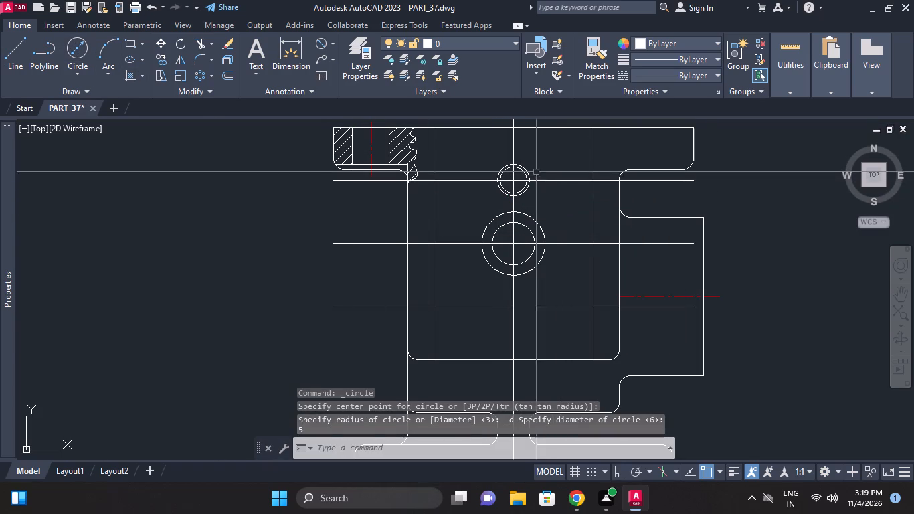
Trim away the lower-left quarter of the 6 diameter circle to form the thread representation.
scroll(535, 172, up, 2)
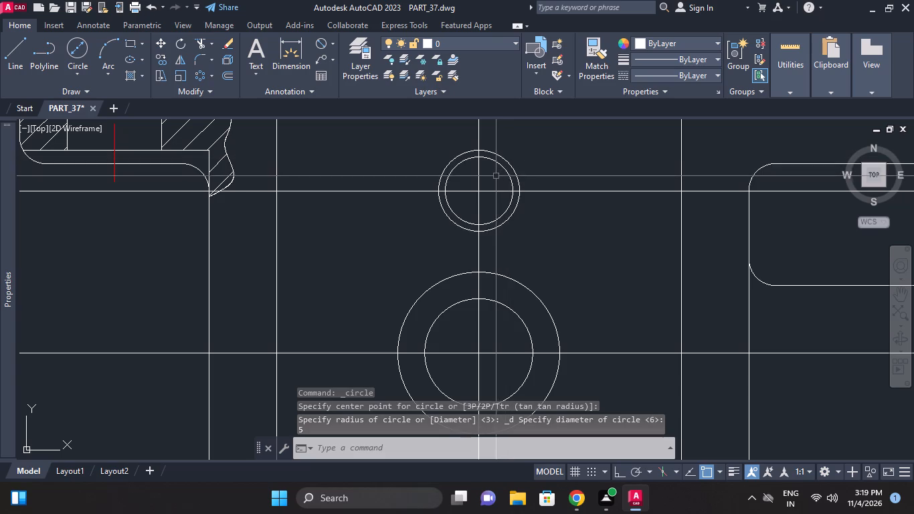
click(203, 47)
right_click(340, 241)
click(387, 250)
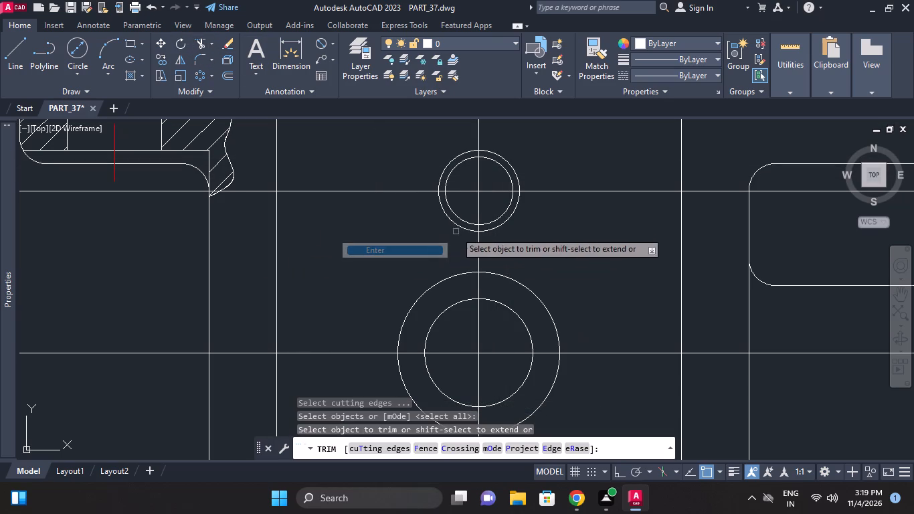
click(458, 223)
right_click(571, 234)
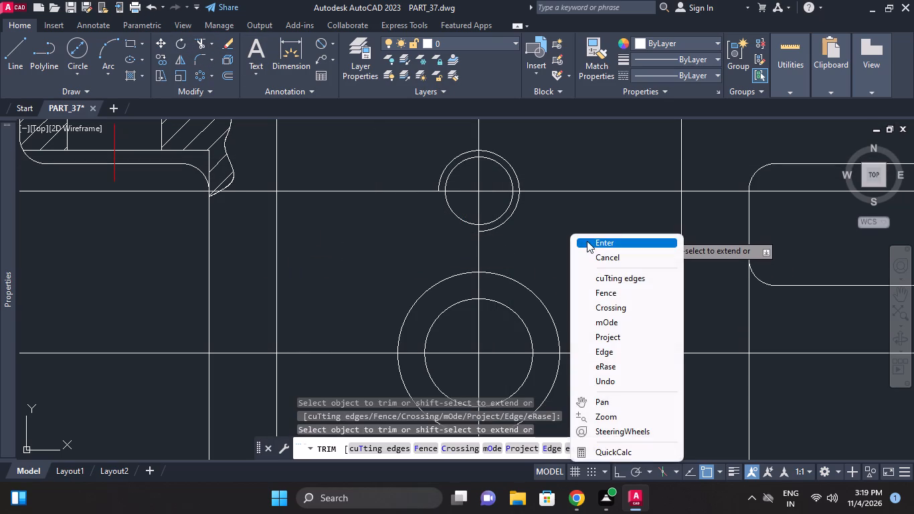
click(587, 241)
Copy the 5 diameter circle and its trimmed outer arc 24 straight down onto the lower horizontal offset line.
click(396, 141)
click(534, 251)
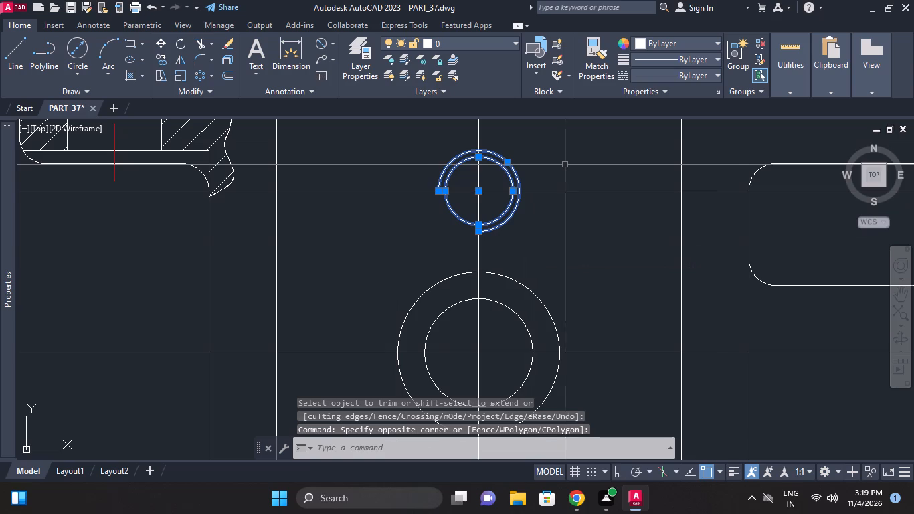
right_click(564, 163)
click(606, 266)
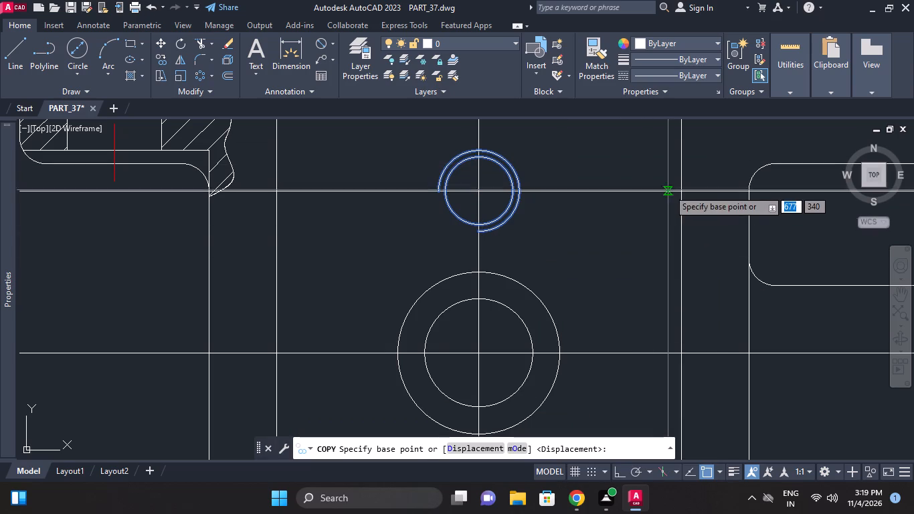
click(678, 191)
scroll(678, 191, down, 2)
middle_drag(678, 191, 669, 145)
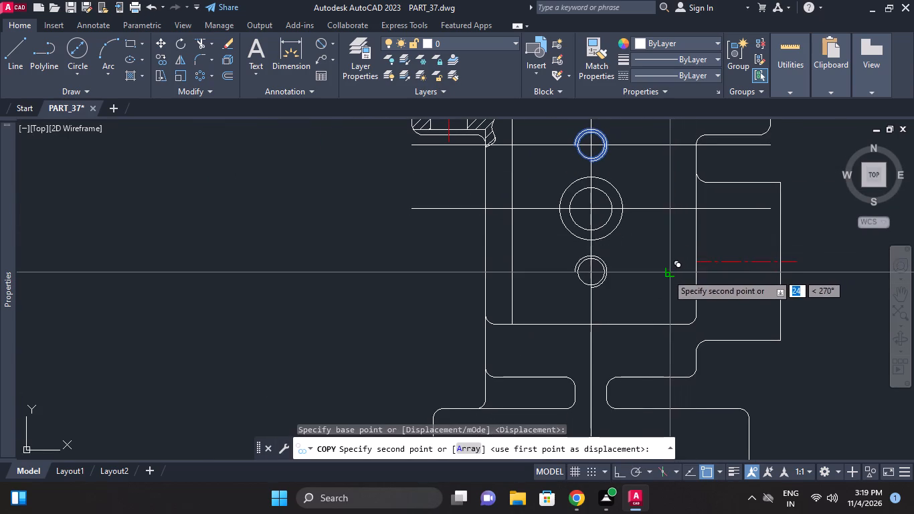
click(667, 274)
right_click(667, 196)
click(687, 218)
Erase the three horizontal construction lines running through the circles.
middle_drag(577, 203, 553, 243)
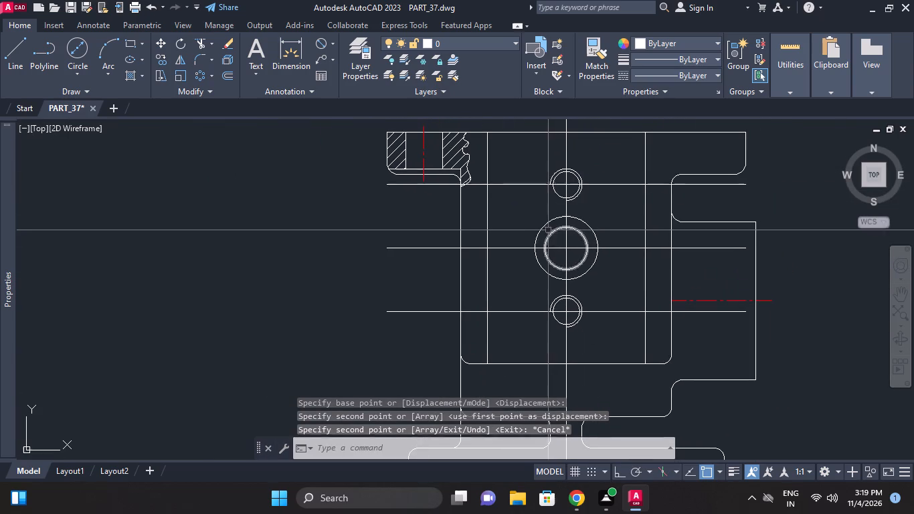
click(414, 187)
click(409, 240)
click(395, 270)
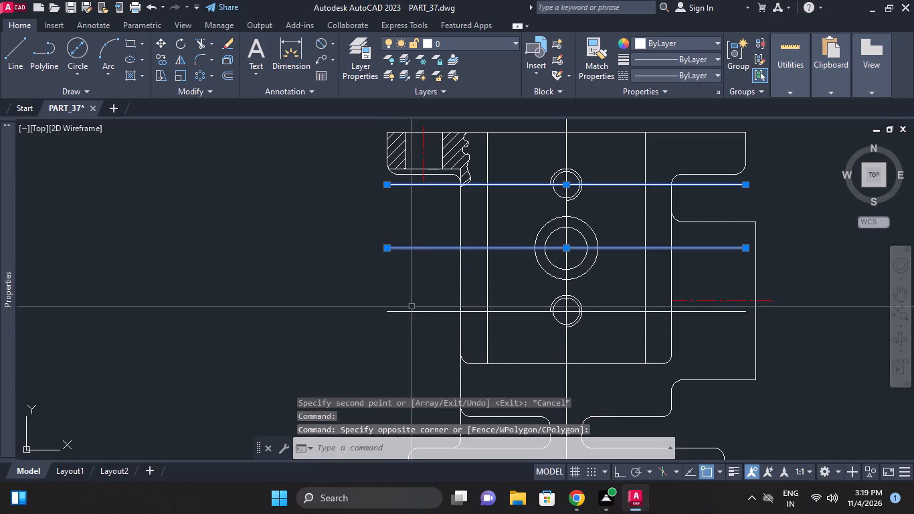
click(410, 303)
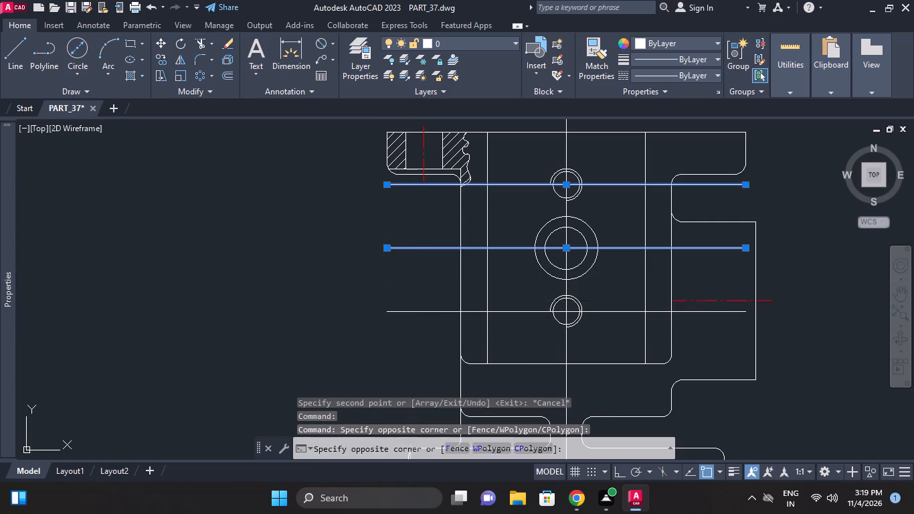
click(389, 333)
right_click(254, 235)
click(289, 246)
Erase the vertical construction line running through the circle centres of the side elevation.
scroll(381, 254, down, 1)
middle_click(381, 254)
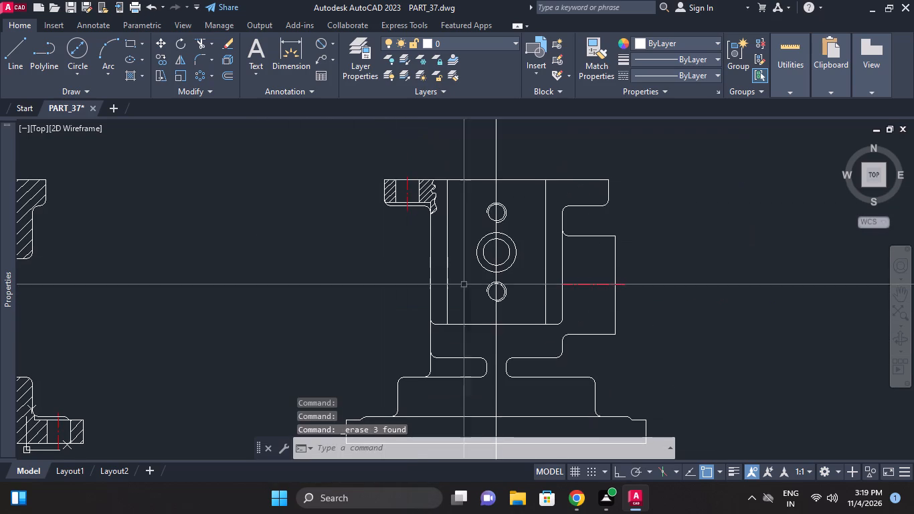
middle_drag(499, 251, 506, 290)
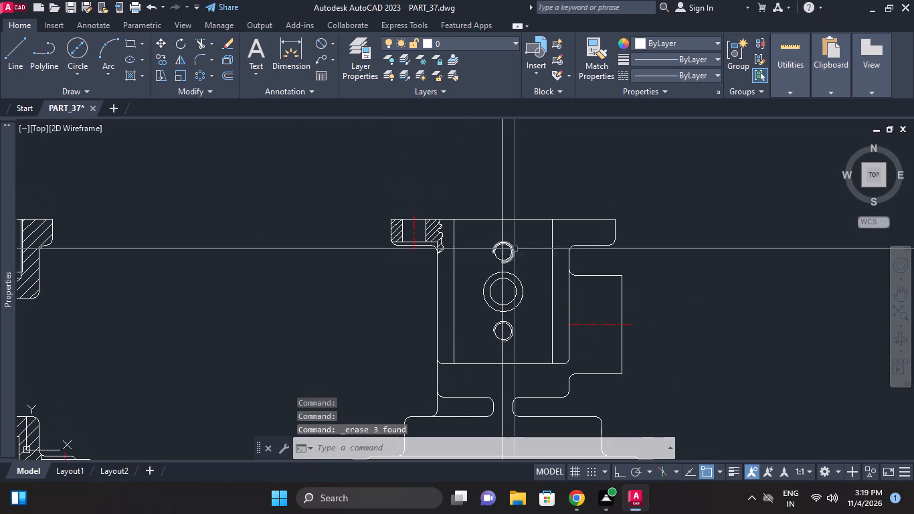
drag(523, 186, 513, 185)
click(444, 179)
right_click(444, 179)
click(470, 212)
Examine the side elevation's layout and details alongside the sectional view and the two plan views.
scroll(591, 222, down, 1)
middle_drag(591, 222, 589, 222)
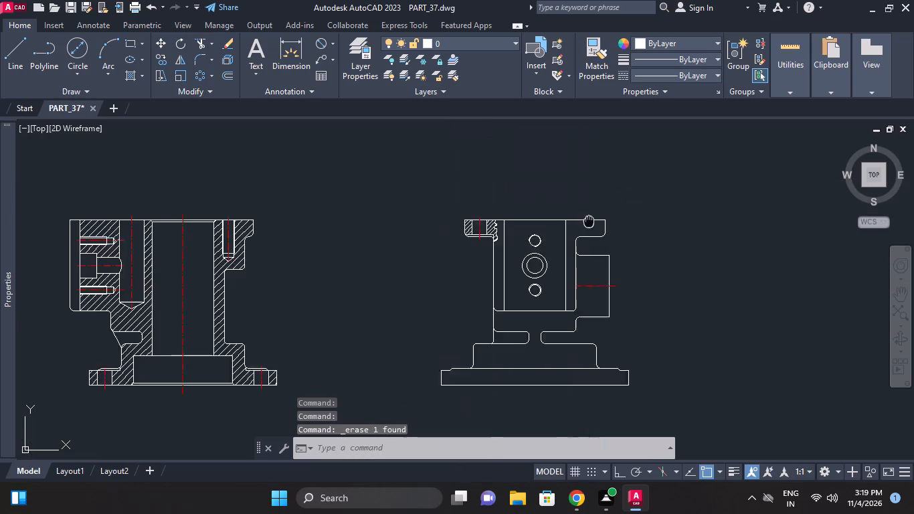
scroll(589, 222, down, 1)
middle_drag(589, 222, 587, 205)
middle_drag(587, 217, 597, 151)
scroll(584, 189, down, 1)
middle_drag(589, 237, 593, 252)
scroll(596, 194, up, 1)
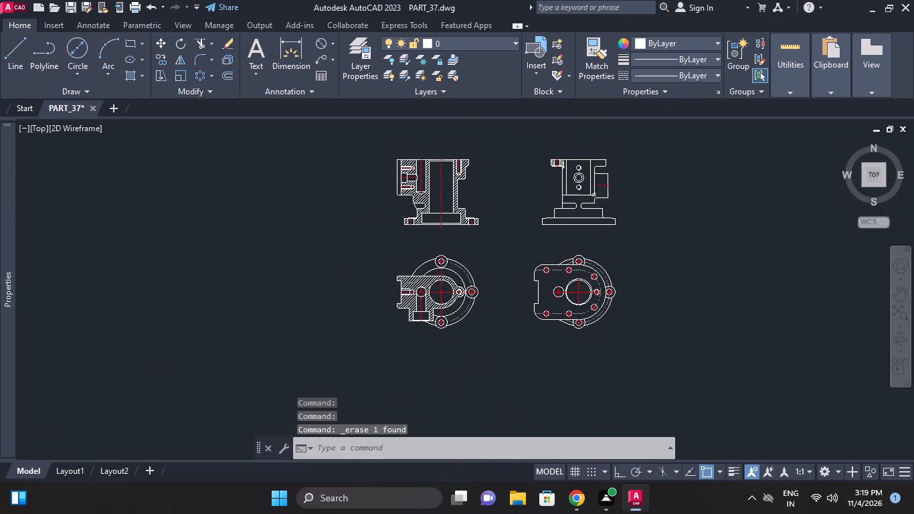
middle_drag(596, 194, 598, 222)
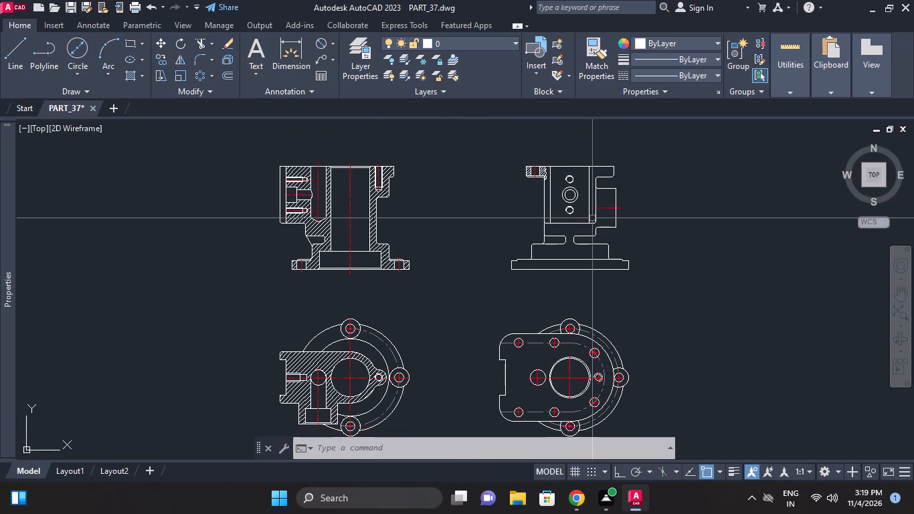
middle_drag(592, 218, 576, 224)
scroll(568, 203, up, 1)
middle_drag(546, 216, 527, 226)
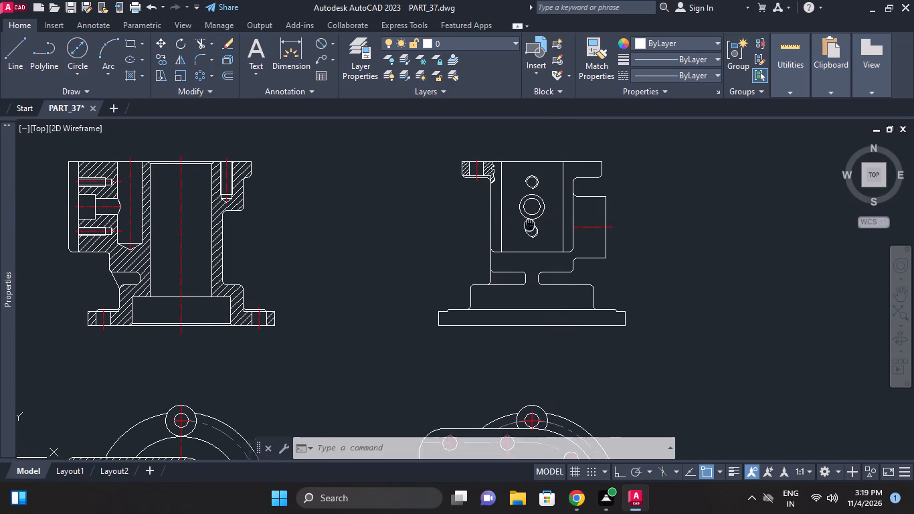
middle_drag(527, 226, 515, 232)
middle_click(514, 232)
middle_click(514, 231)
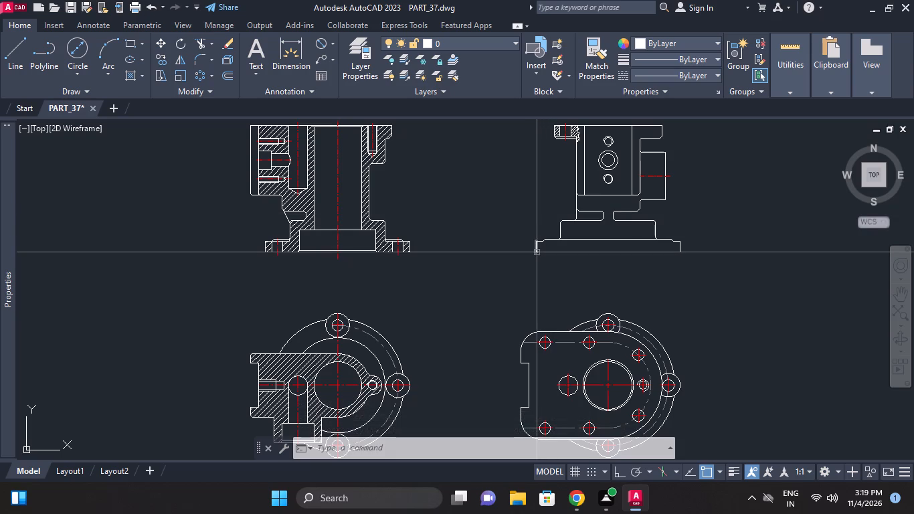
scroll(523, 253, down, 1)
middle_drag(500, 274, 511, 281)
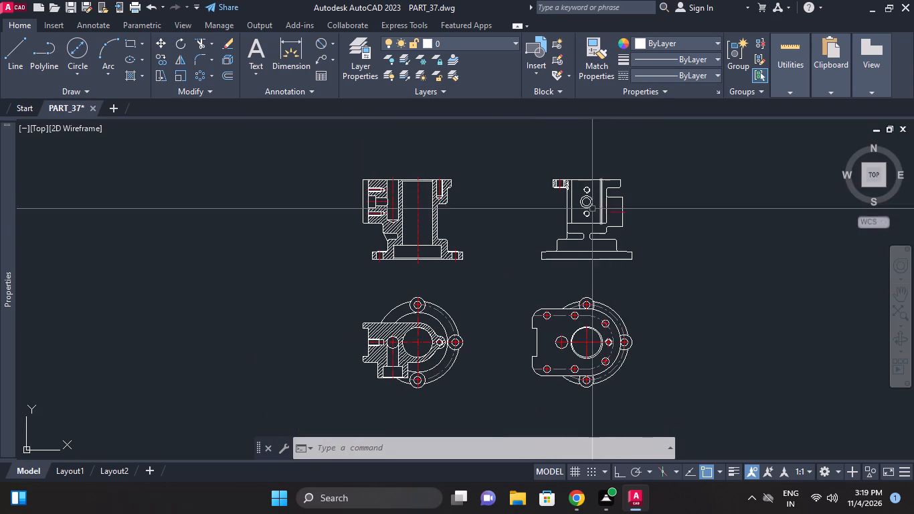
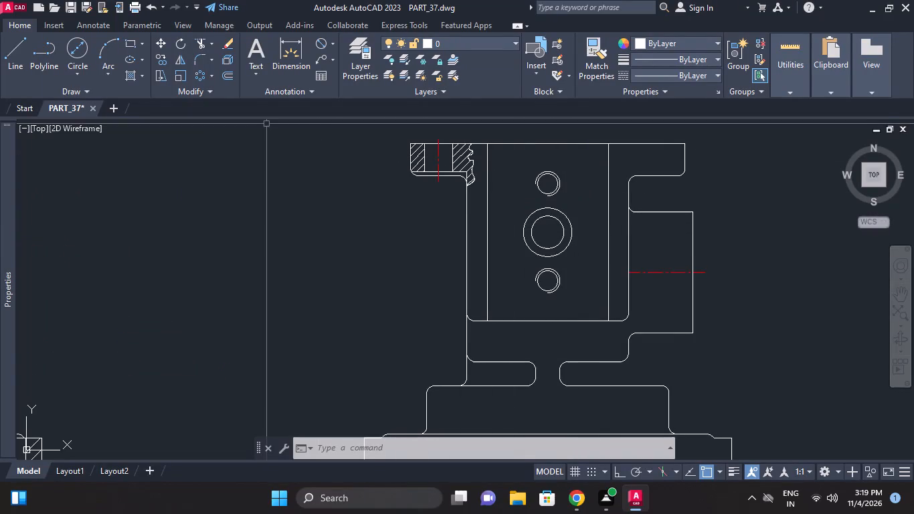
Offset the outer arc of both threaded holes and the outer bore circle outward by 1.
click(223, 75)
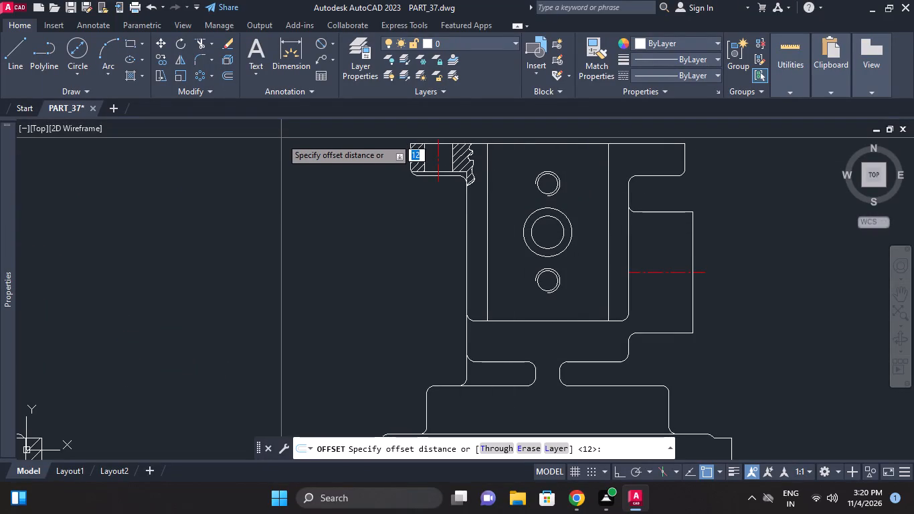
key(1)
key(Return)
scroll(532, 167, up, 2)
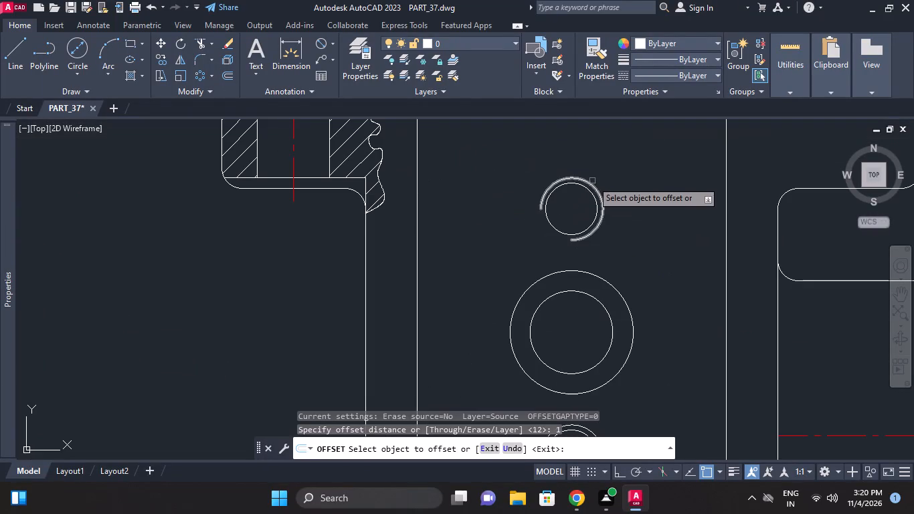
click(591, 183)
click(597, 159)
scroll(584, 211, down, 1)
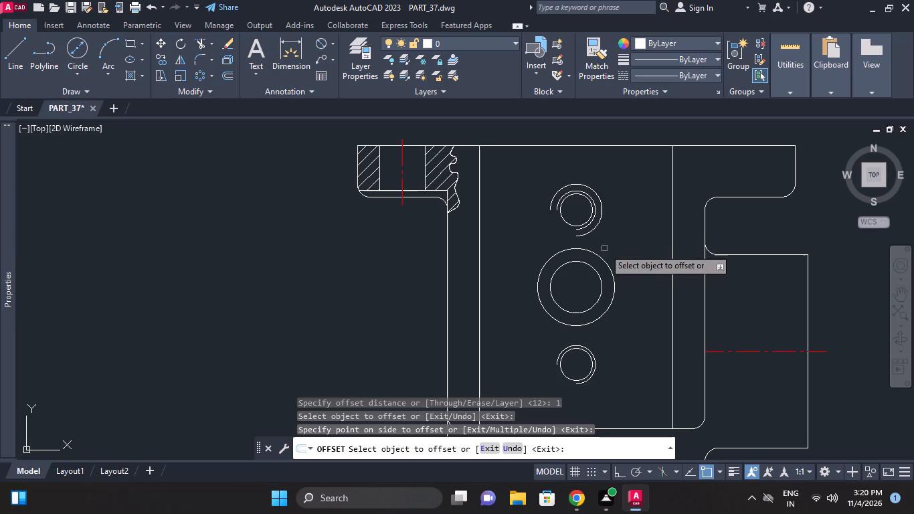
click(602, 257)
click(608, 248)
middle_drag(608, 231, 609, 175)
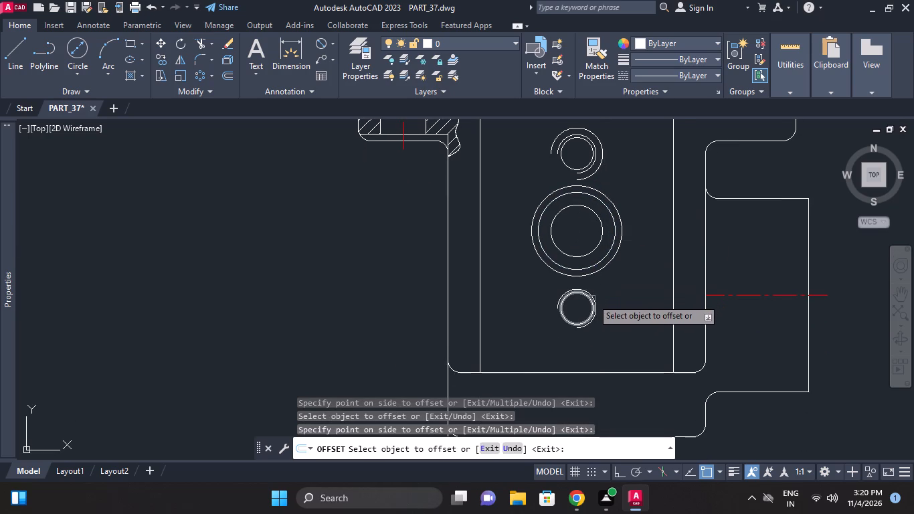
scroll(592, 296, up, 2)
click(592, 296)
click(599, 280)
right_click(620, 254)
click(641, 259)
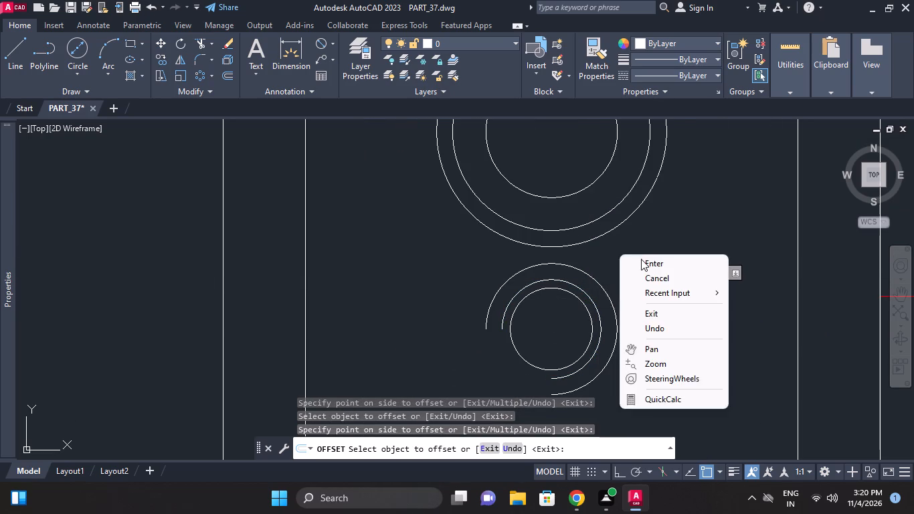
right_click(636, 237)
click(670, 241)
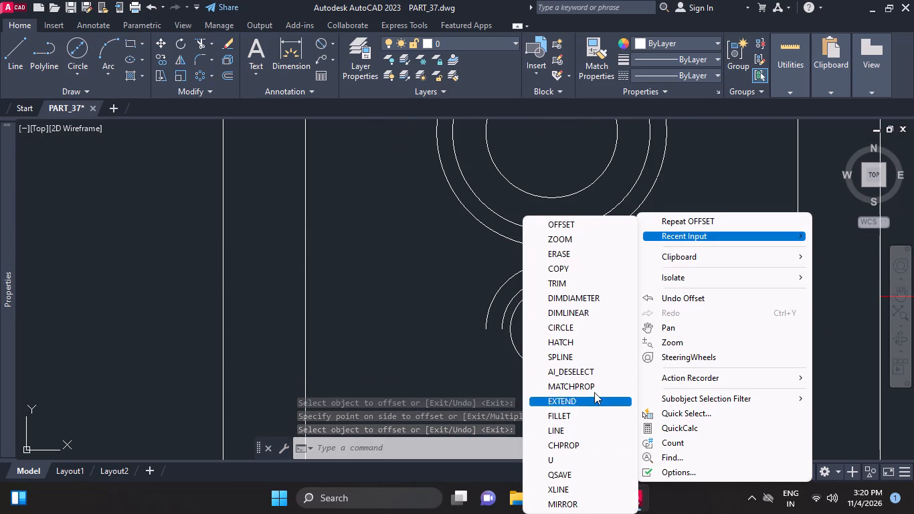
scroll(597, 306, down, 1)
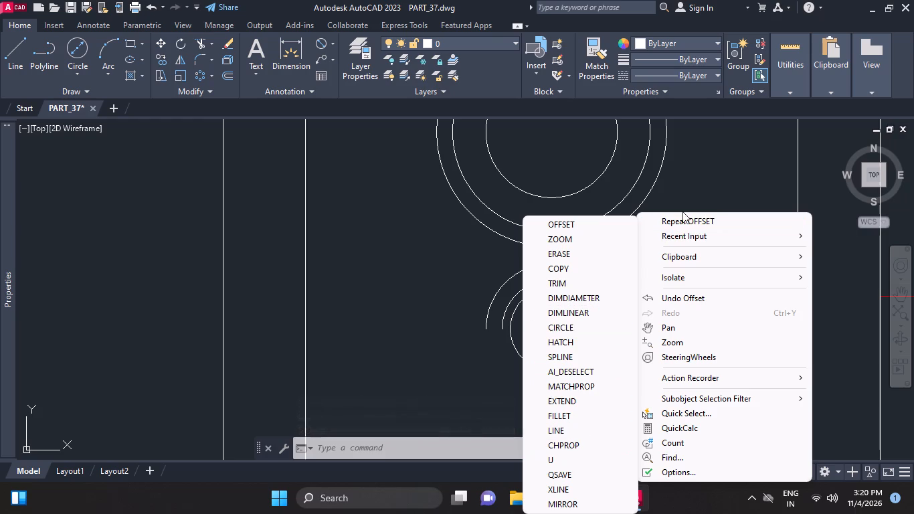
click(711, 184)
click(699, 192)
Add centre marks to the offset outer curves of the lower threaded hole, the central bore and the upper threaded hole.
key(c)
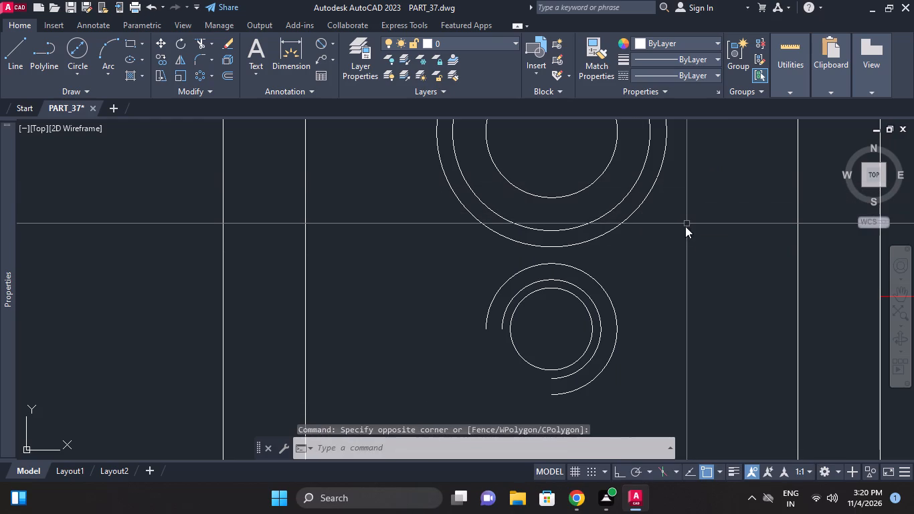
text(m)
key(space)
click(608, 290)
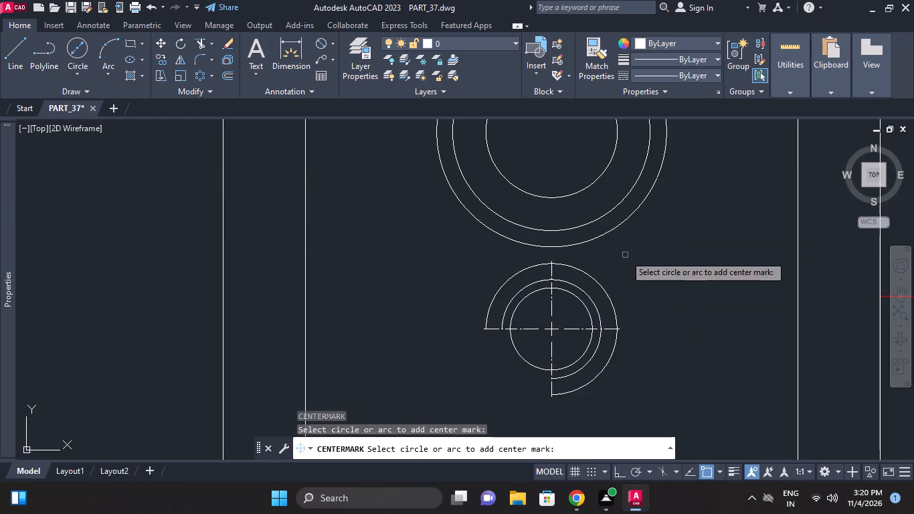
scroll(625, 255, down, 1)
click(619, 240)
middle_drag(635, 229, 637, 375)
scroll(637, 377, down, 1)
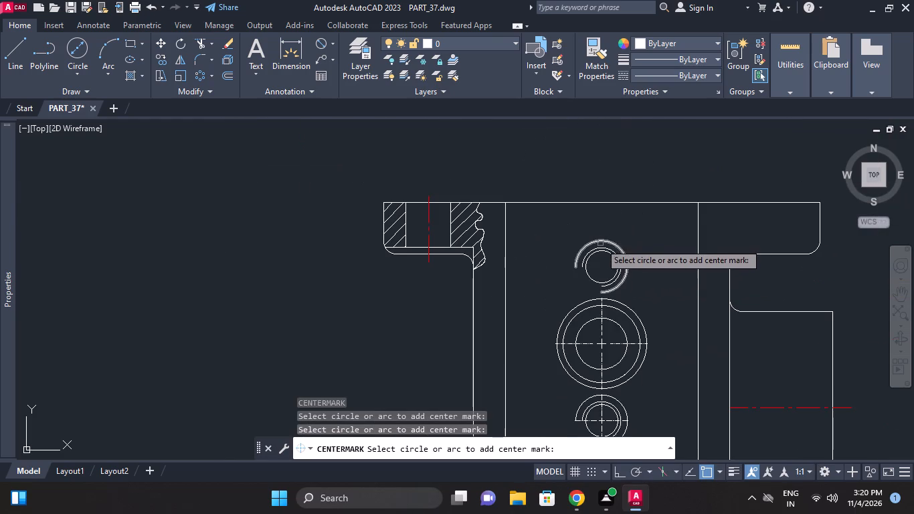
scroll(602, 243, up, 1)
click(602, 234)
double_click(595, 237)
right_click(559, 220)
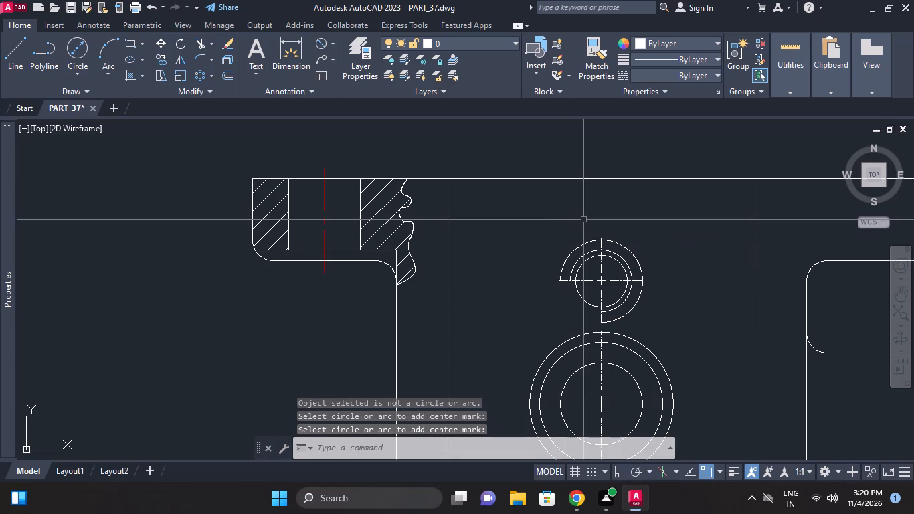
Erase the three outermost offset curves around the threaded holes and central bore, keeping their centre marks.
scroll(648, 254, up, 1)
click(608, 248)
click(603, 236)
scroll(602, 230, down, 2)
middle_drag(602, 228, 602, 152)
scroll(623, 234, up, 2)
click(628, 214)
scroll(628, 208, down, 2)
middle_drag(628, 204, 626, 190)
scroll(604, 282, up, 1)
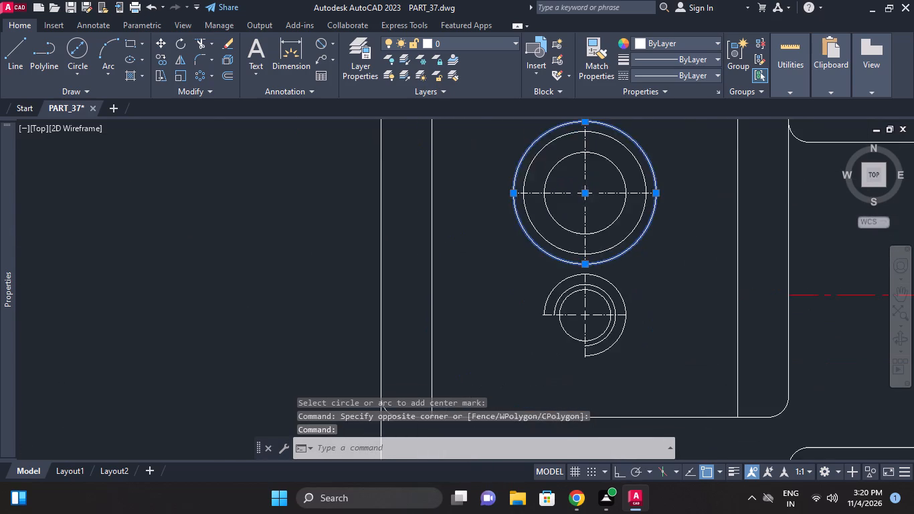
scroll(604, 282, up, 1)
click(608, 282)
right_click(652, 240)
click(697, 244)
Match the properties of the side boss's red centreline onto the centre marks of the central bore and upper threaded hole.
scroll(697, 244, down, 2)
middle_drag(697, 244, 696, 250)
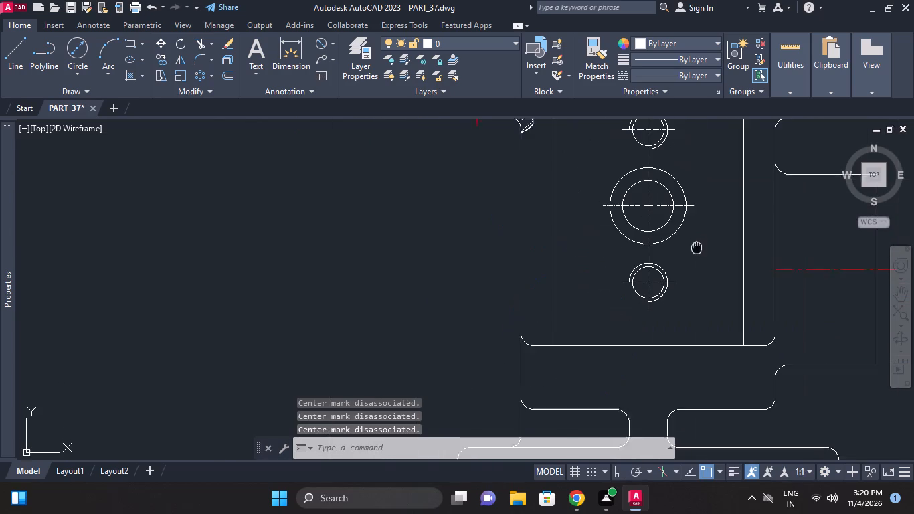
middle_drag(696, 250, 695, 254)
middle_drag(693, 258, 680, 303)
scroll(604, 317, down, 1)
scroll(713, 315, up, 1)
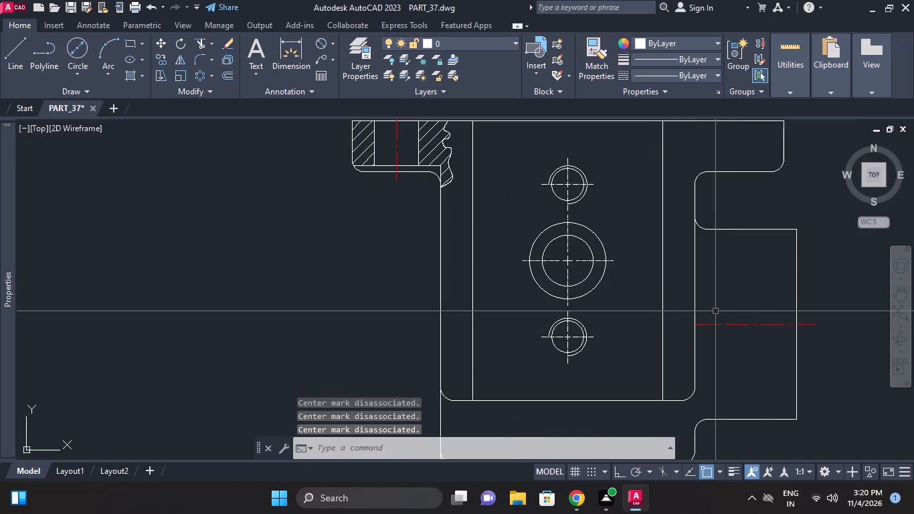
click(725, 325)
click(607, 64)
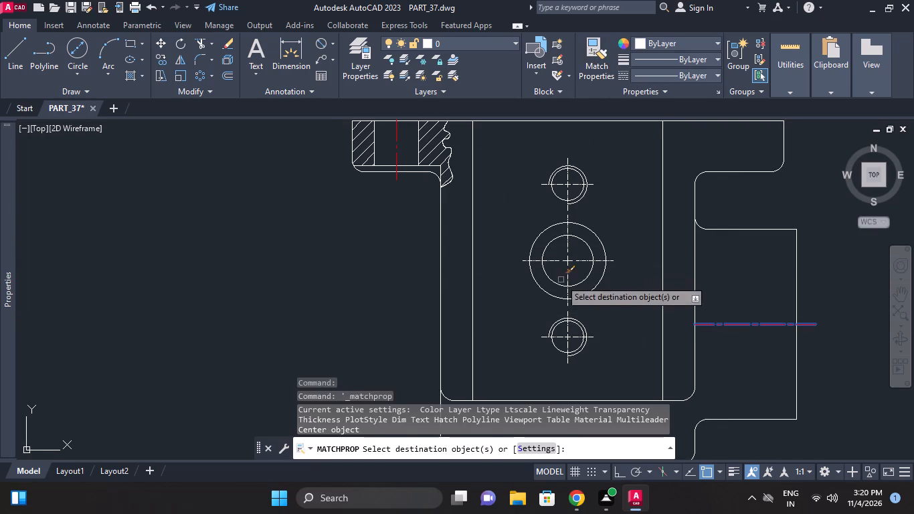
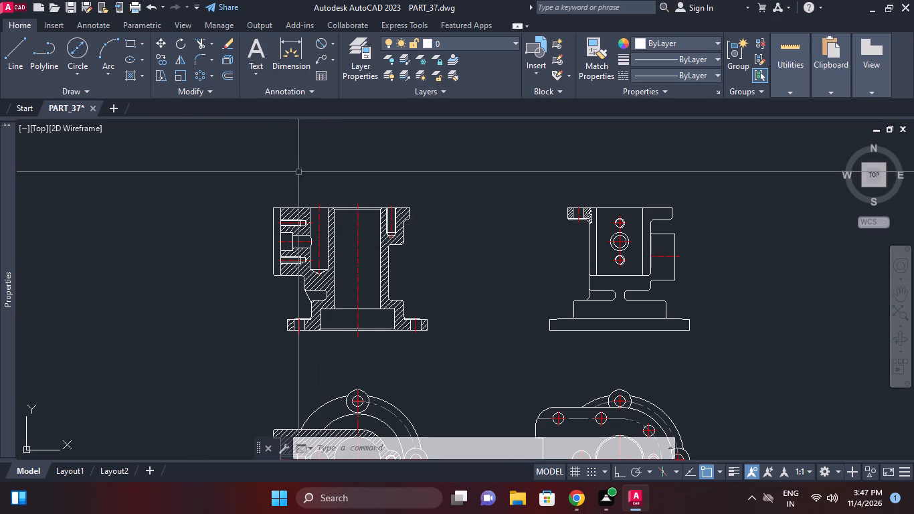
Add a horizontal linear dimension above the front section between the central bore's centreline and the blind vertical bore's centreline.
click(332, 43)
click(347, 70)
scroll(353, 226, up, 2)
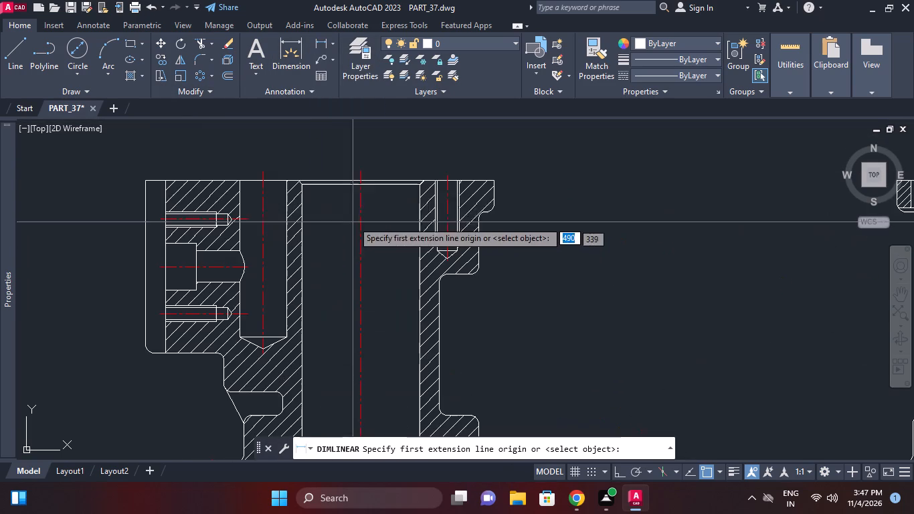
middle_drag(325, 189, 325, 215)
scroll(325, 215, up, 1)
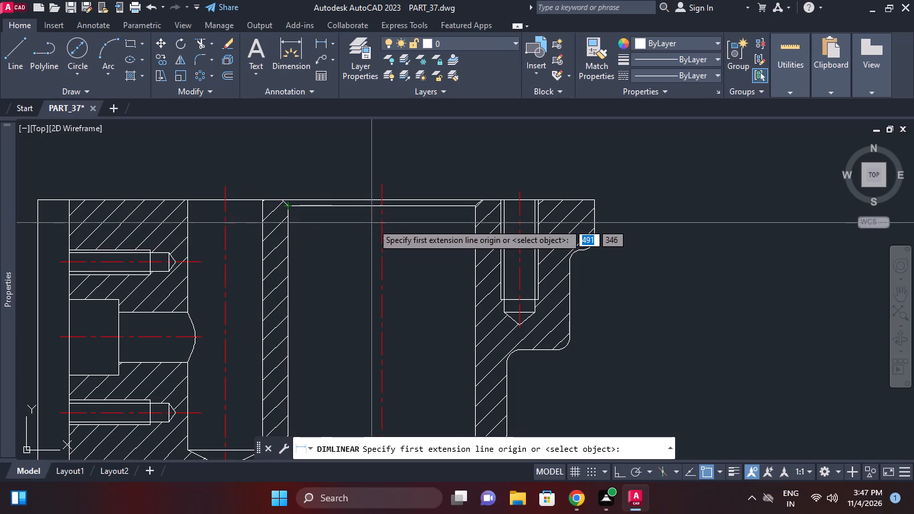
click(379, 182)
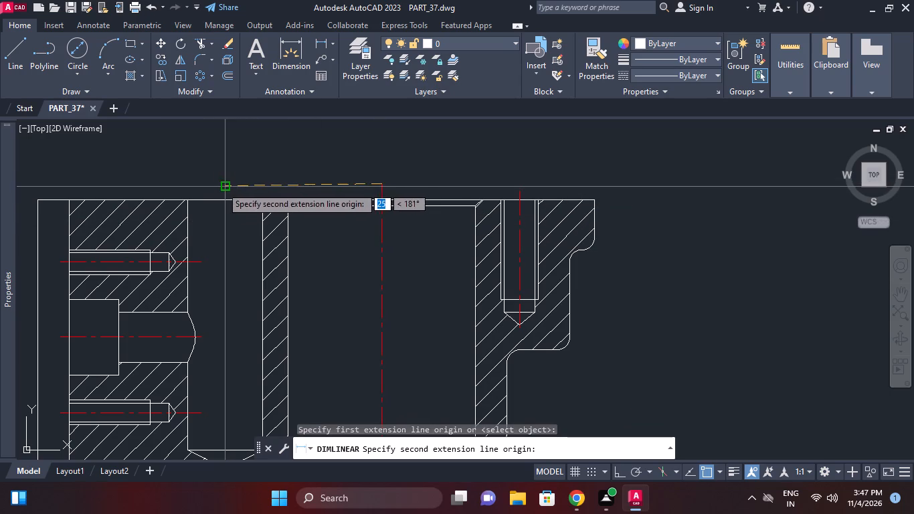
click(225, 186)
middle_drag(307, 152, 302, 188)
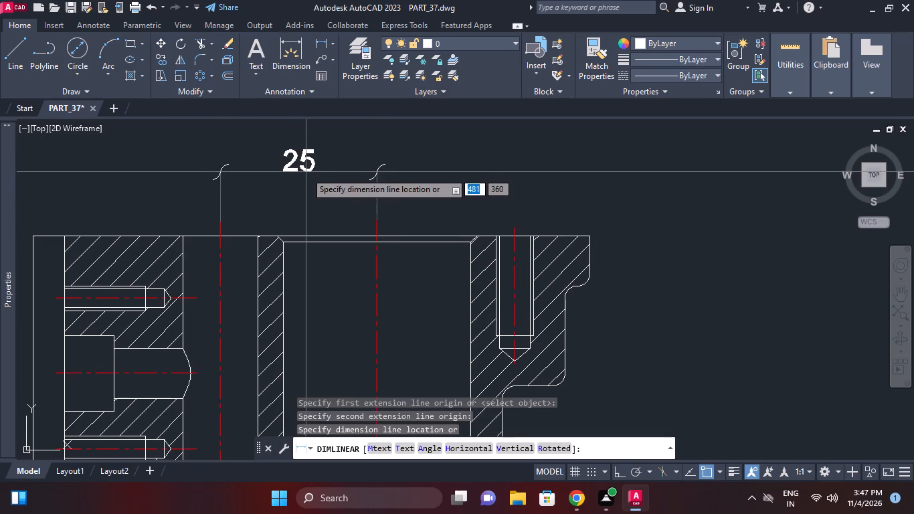
click(306, 172)
Add a horizontal linear dimension between the central bore's centreline and the vertical threaded hole's centreline.
right_click(389, 179)
click(405, 183)
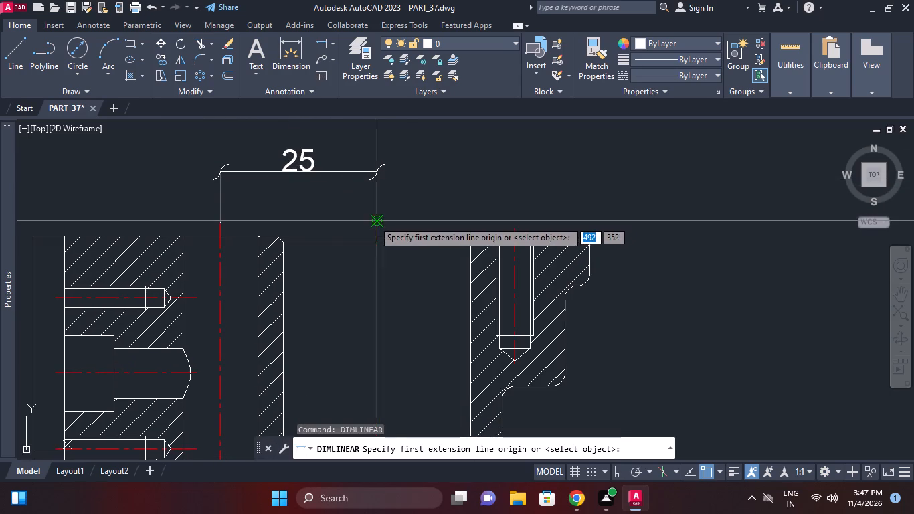
click(373, 220)
click(512, 227)
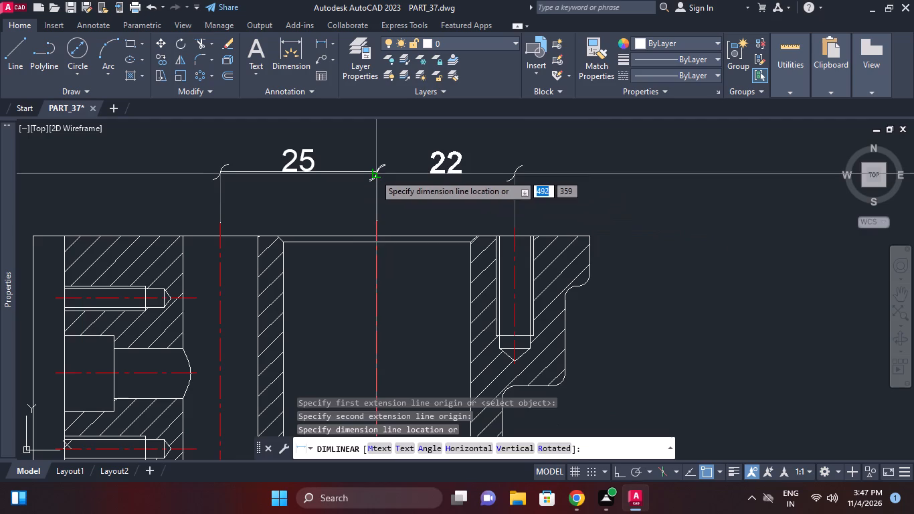
click(375, 174)
Align the threaded hole's spacing dimension line with the adjacent blind bore spacing dimension.
scroll(363, 173, up, 2)
drag(452, 197, 450, 191)
click(438, 154)
scroll(408, 158, up, 2)
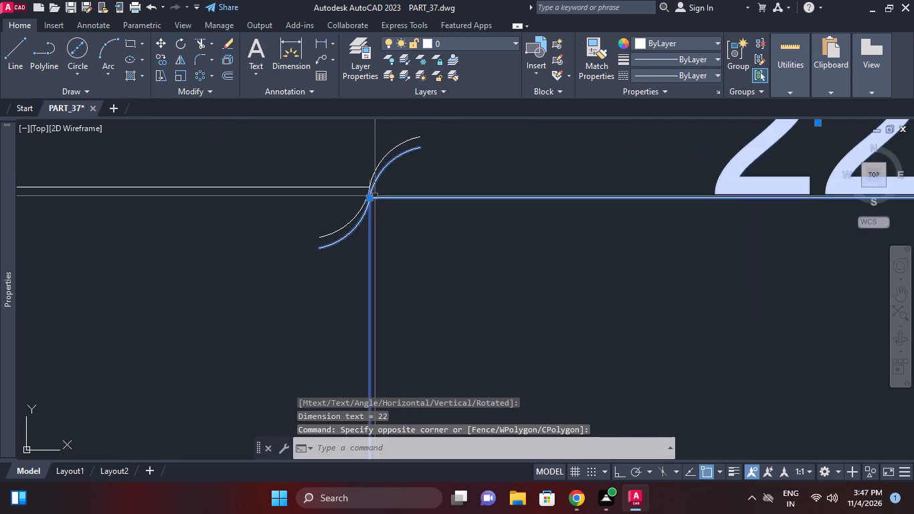
click(369, 197)
click(371, 189)
right_click(443, 169)
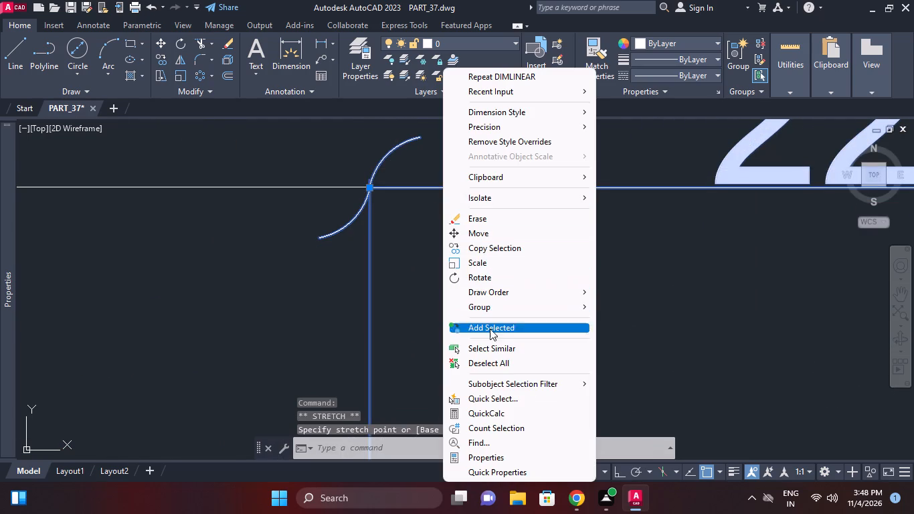
click(485, 359)
scroll(462, 266, down, 2)
middle_drag(458, 232, 465, 240)
scroll(458, 232, down, 1)
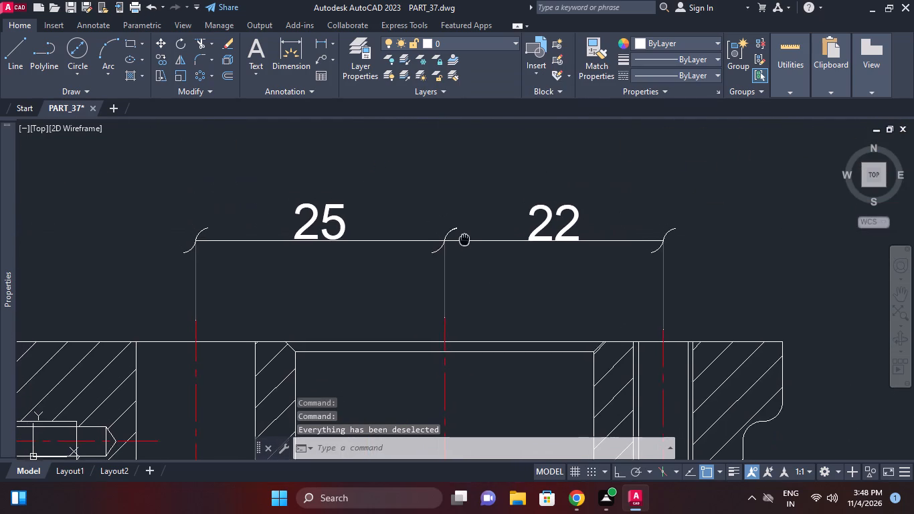
Dimension the blind vertical bore's width at its top edges, placing it above the centreline spacing dimensions.
right_click(395, 195)
click(439, 201)
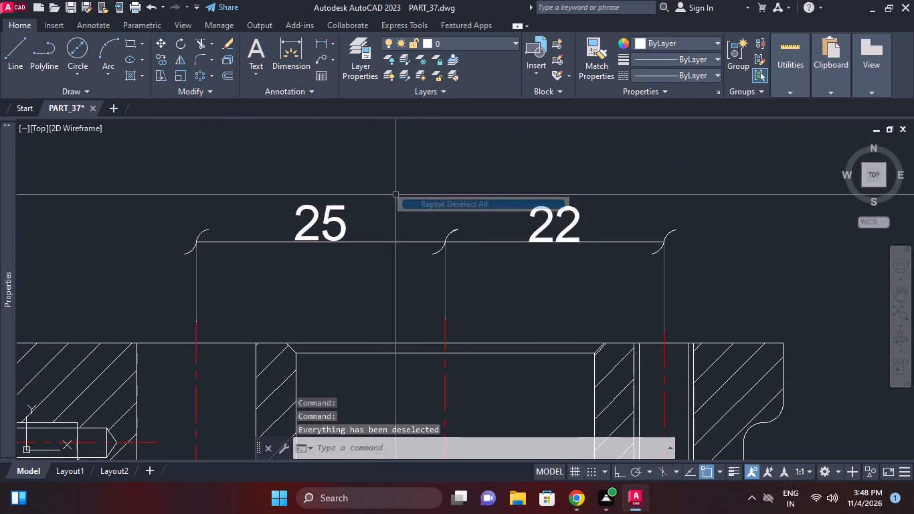
right_click(393, 180)
click(446, 203)
click(622, 218)
scroll(468, 232, down, 1)
middle_drag(468, 232, 483, 218)
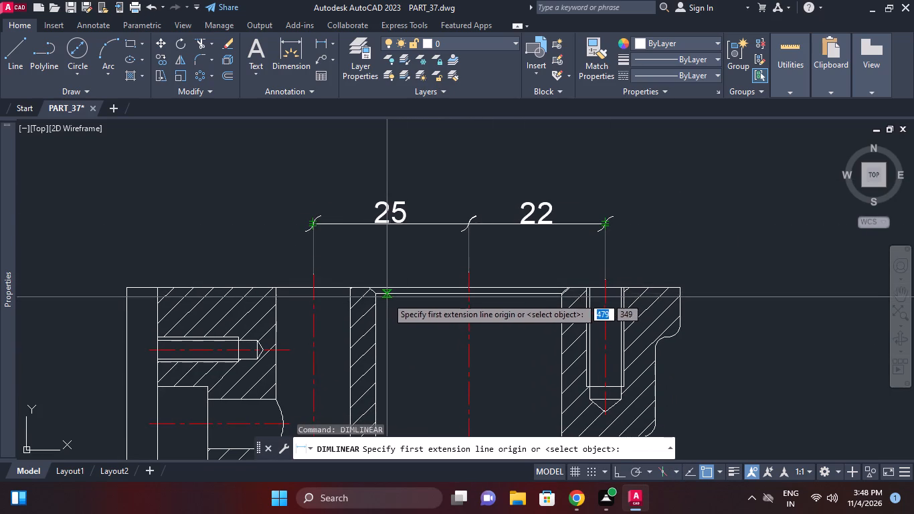
click(279, 288)
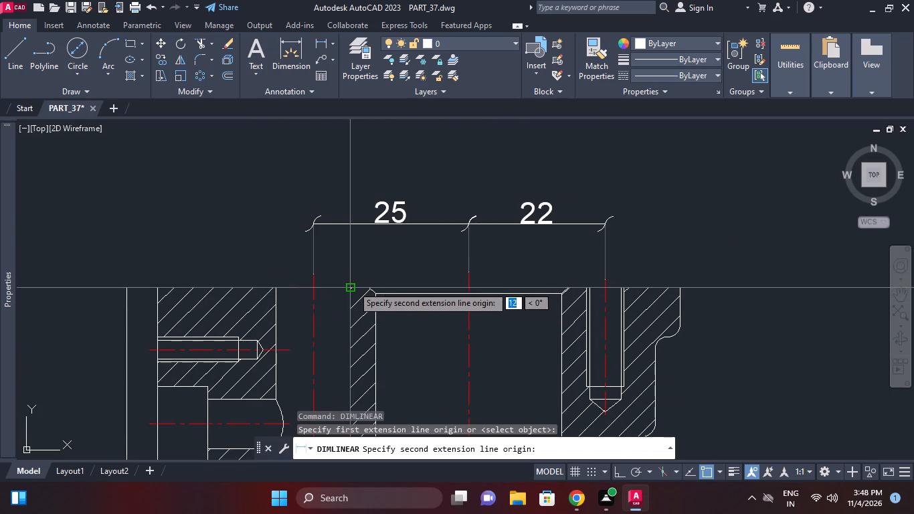
click(352, 286)
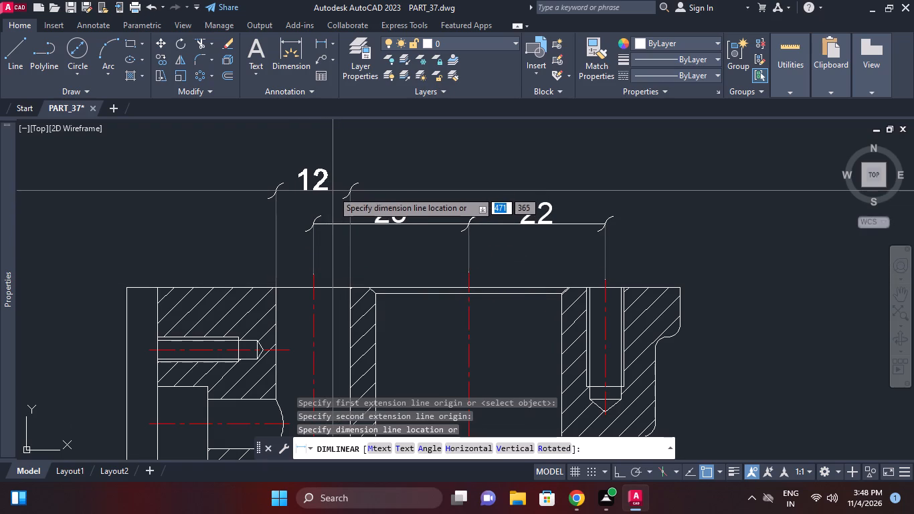
click(333, 187)
Prefix the blind vertical bore's width dimension with the diameter symbol Ø.
double_click(310, 170)
double_click(299, 169)
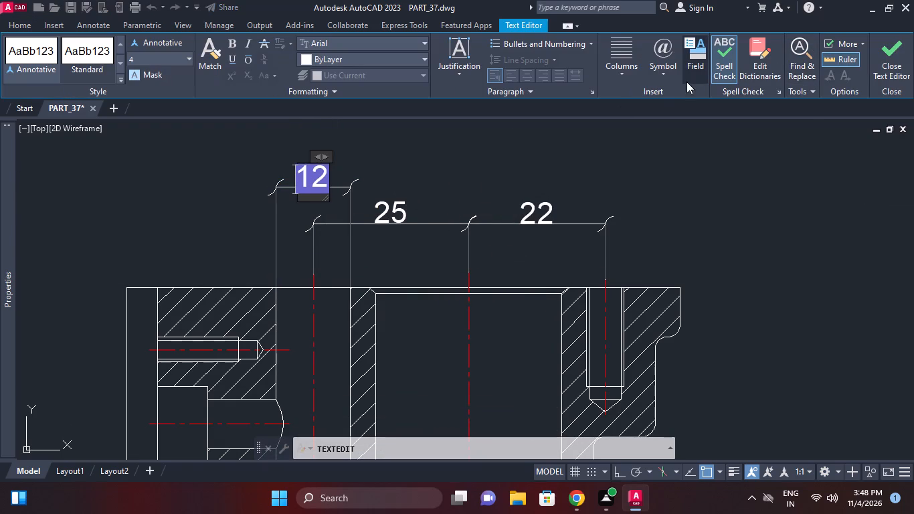
click(669, 76)
click(691, 126)
click(684, 205)
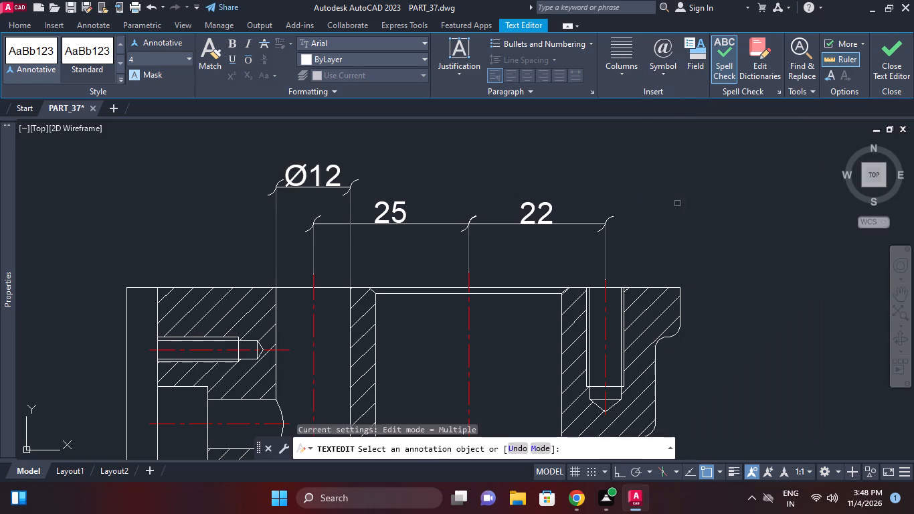
right_click(650, 198)
click(686, 207)
Dimension the side counterbore's depth horizontally from the hatched section's outer face, placing it above the section view.
middle_drag(496, 220, 527, 221)
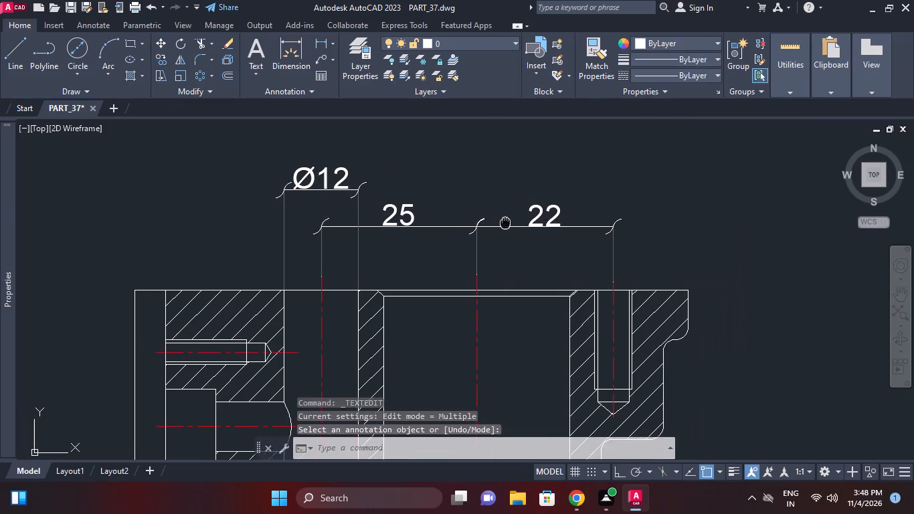
middle_drag(527, 221, 569, 216)
middle_drag(293, 262, 304, 255)
middle_drag(314, 246, 393, 210)
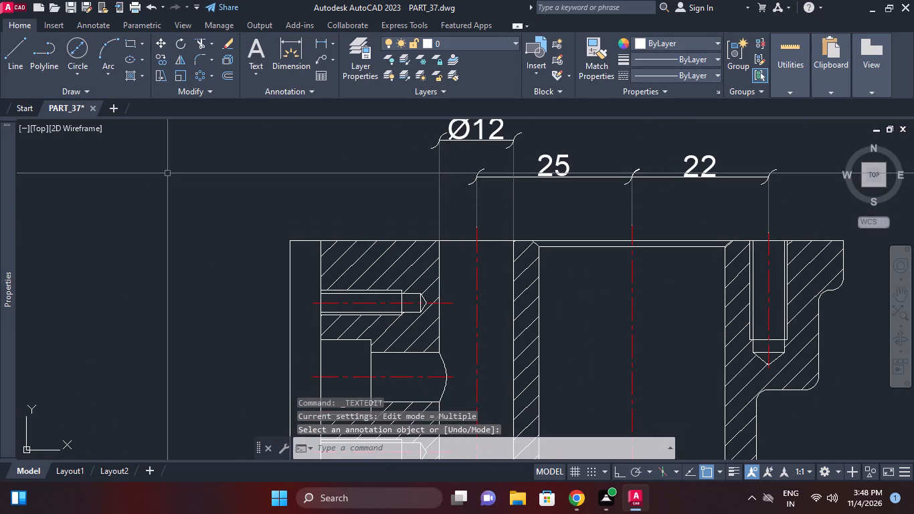
click(324, 44)
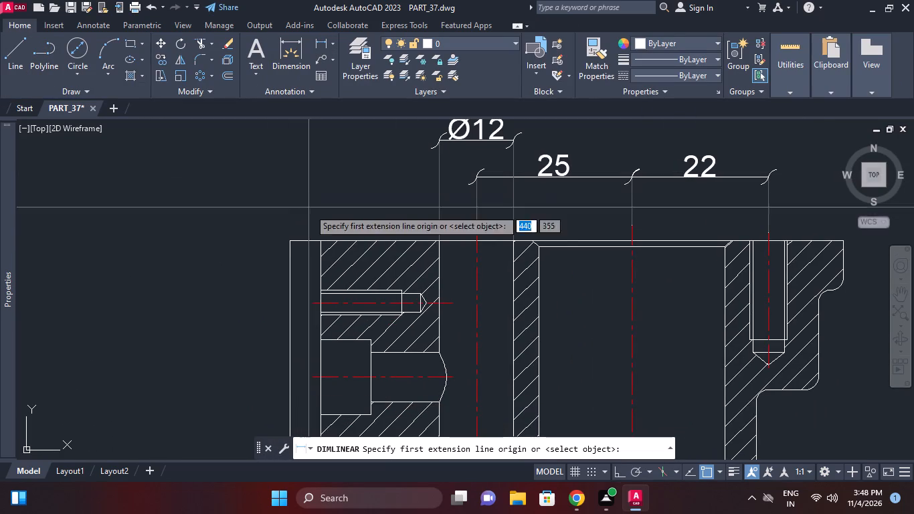
click(319, 239)
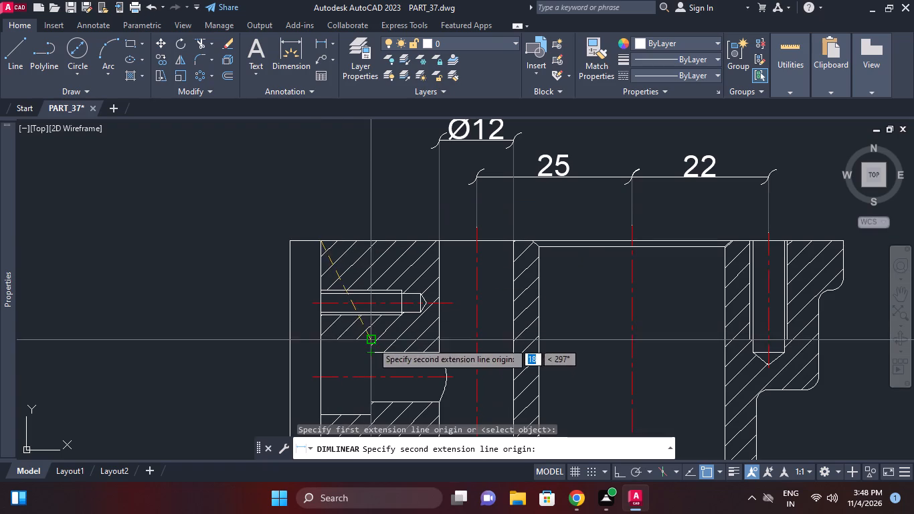
click(372, 342)
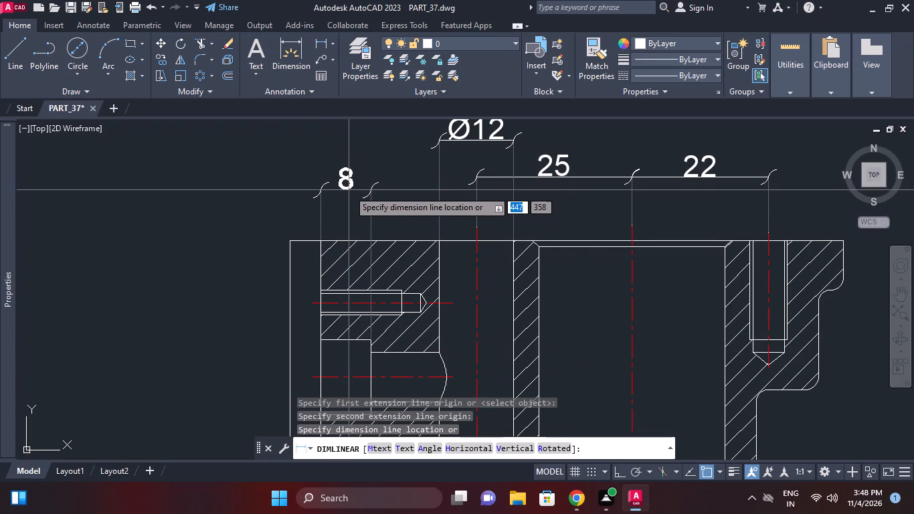
drag(349, 193, 343, 196)
Add a vertical linear dimension across the smaller horizontal side bore, placed outside the housing's side face.
right_click(265, 195)
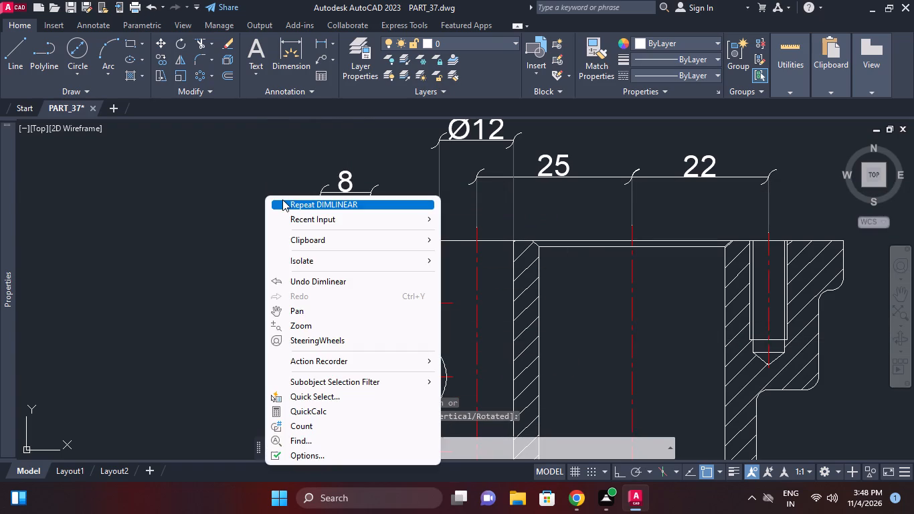
click(282, 199)
middle_drag(246, 224, 250, 191)
middle_drag(296, 226, 331, 144)
middle_drag(333, 258, 342, 236)
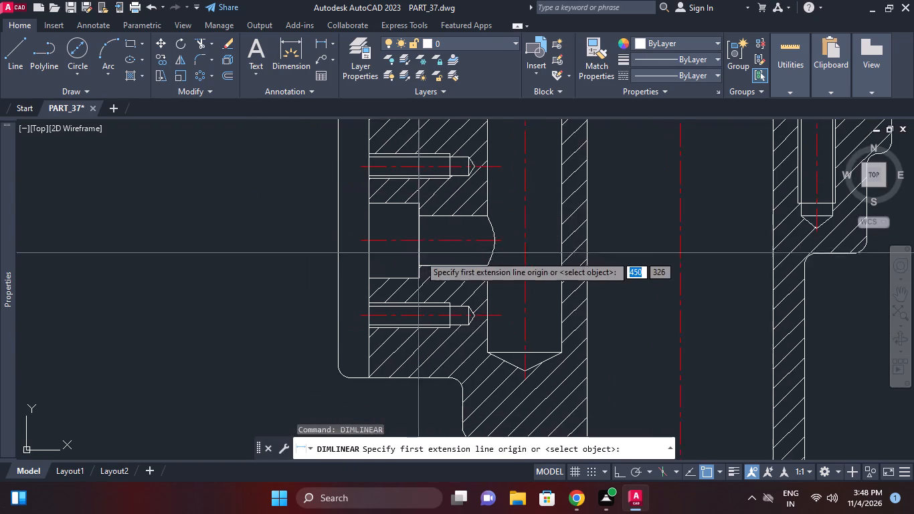
scroll(421, 258, up, 1)
click(417, 270)
drag(417, 193, 409, 192)
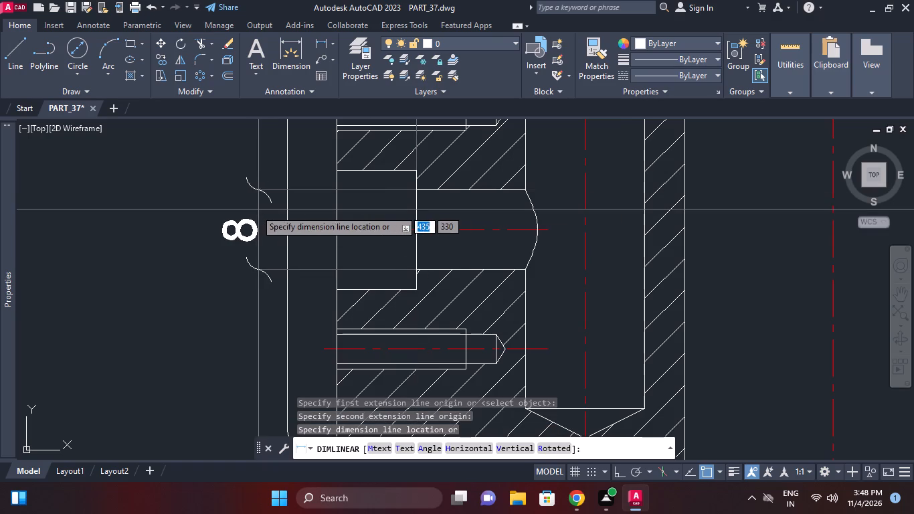
click(237, 210)
Add a vertical linear dimension across the side counterbore, placed outside the smaller bore's dimension.
right_click(237, 144)
click(276, 158)
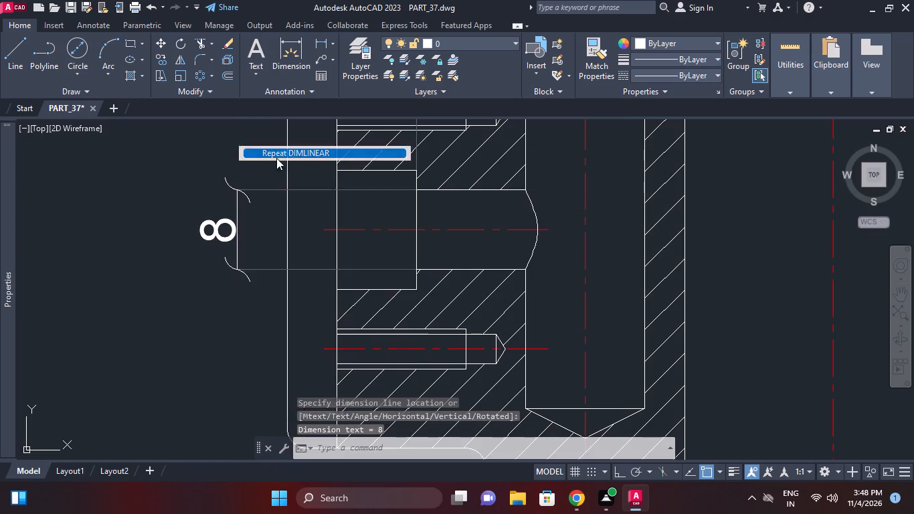
click(328, 292)
right_click(328, 292)
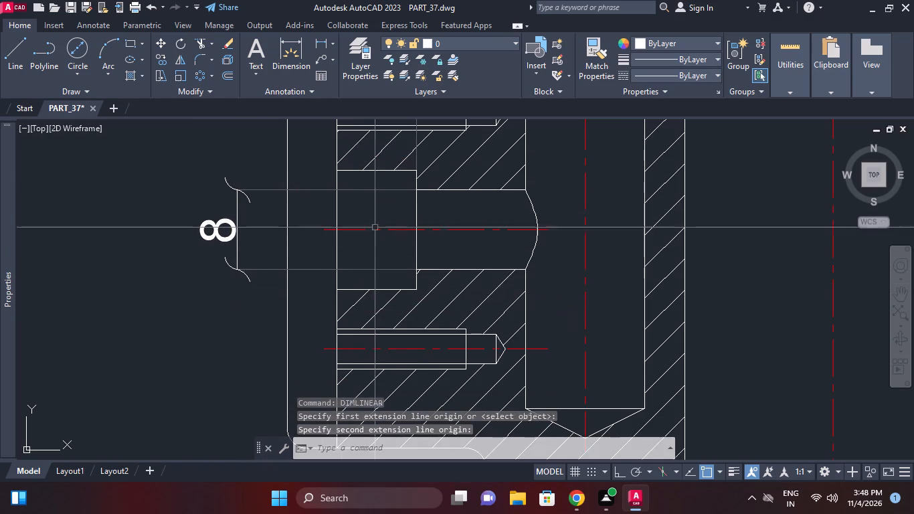
right_click(311, 221)
click(347, 223)
click(337, 170)
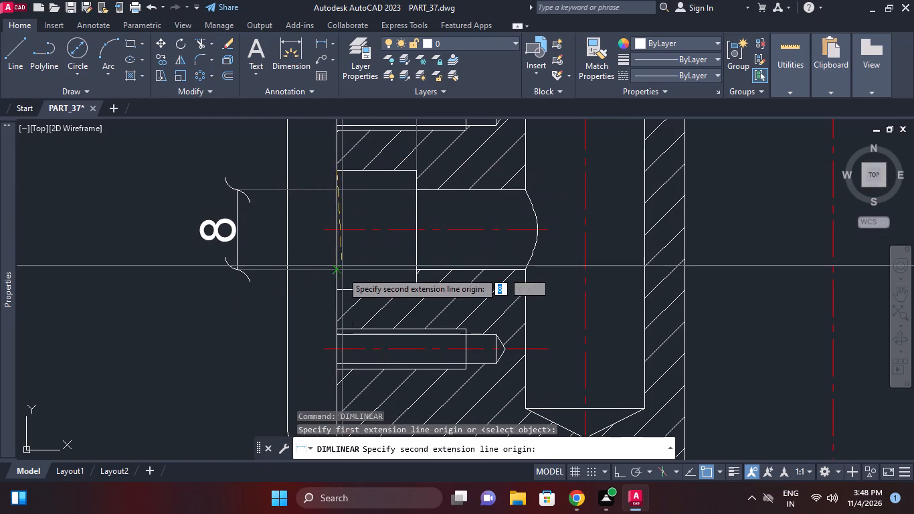
click(335, 289)
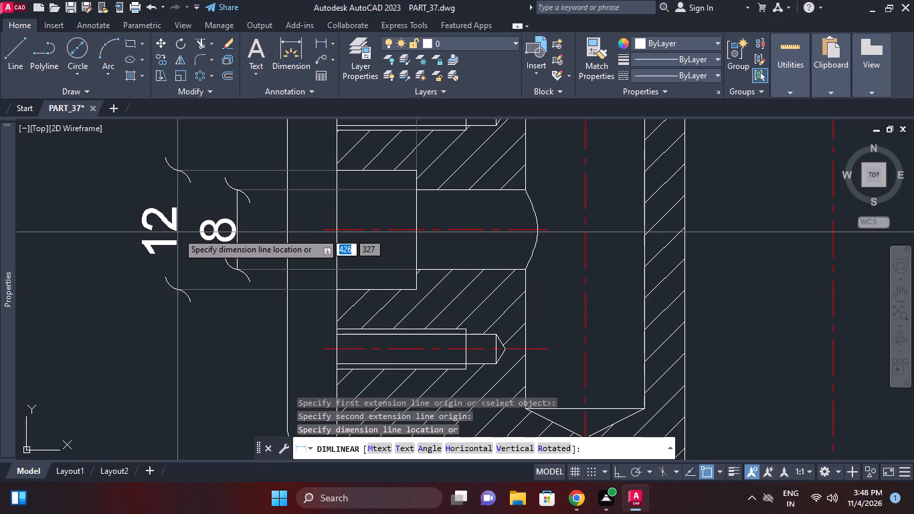
click(177, 230)
Prefix the smaller side bore's dimension with the diameter symbol Ø.
scroll(235, 266, down, 1)
middle_click(235, 266)
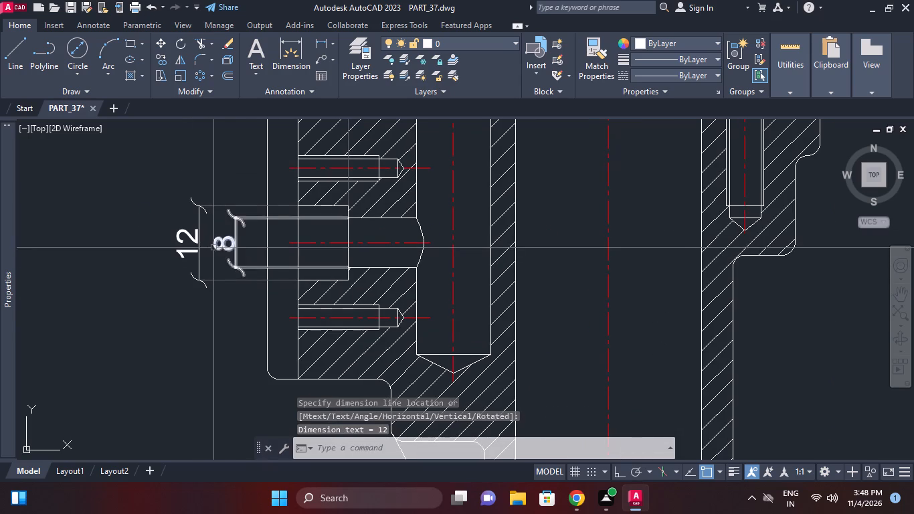
double_click(217, 246)
click(662, 70)
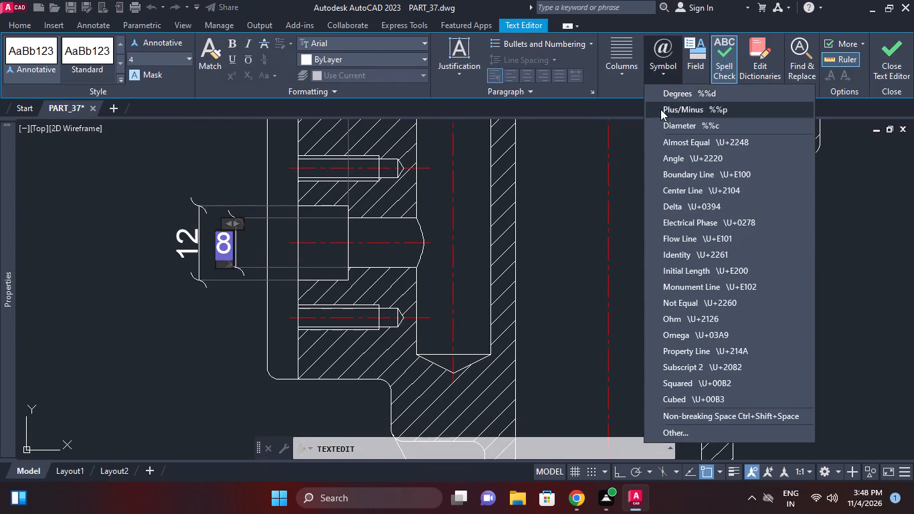
click(662, 131)
click(387, 155)
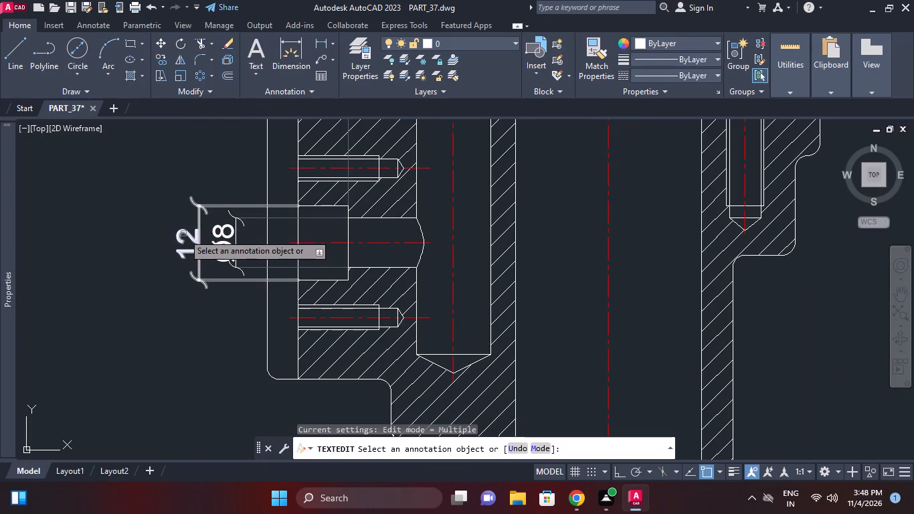
Prefix the side counterbore's dimension with the diameter symbol Ø only.
click(183, 234)
click(655, 71)
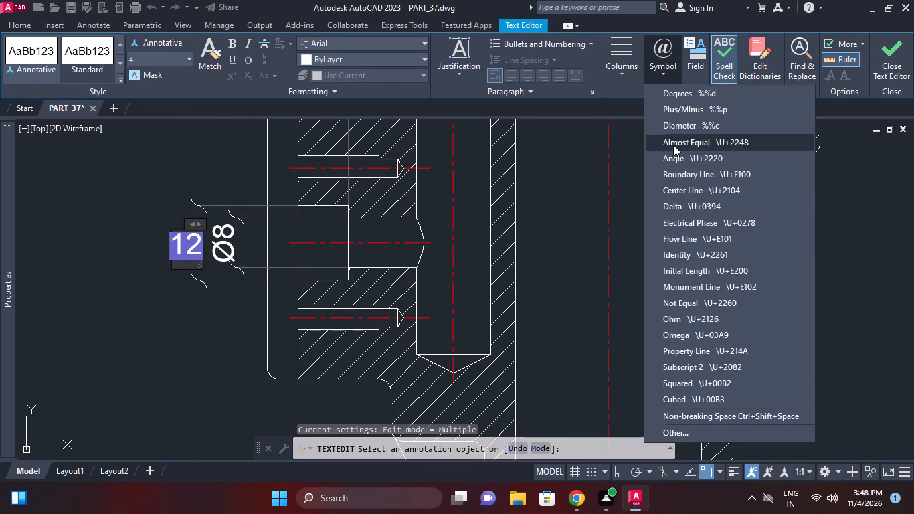
click(673, 145)
click(656, 75)
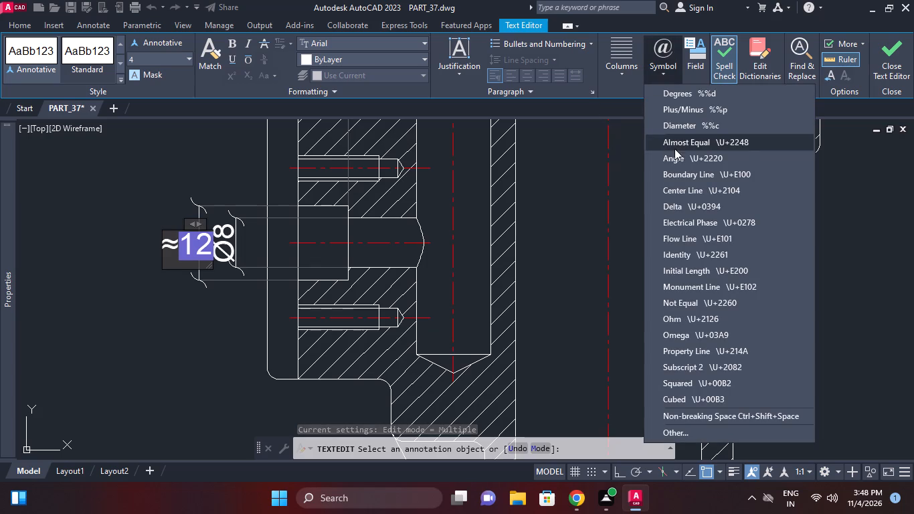
click(678, 132)
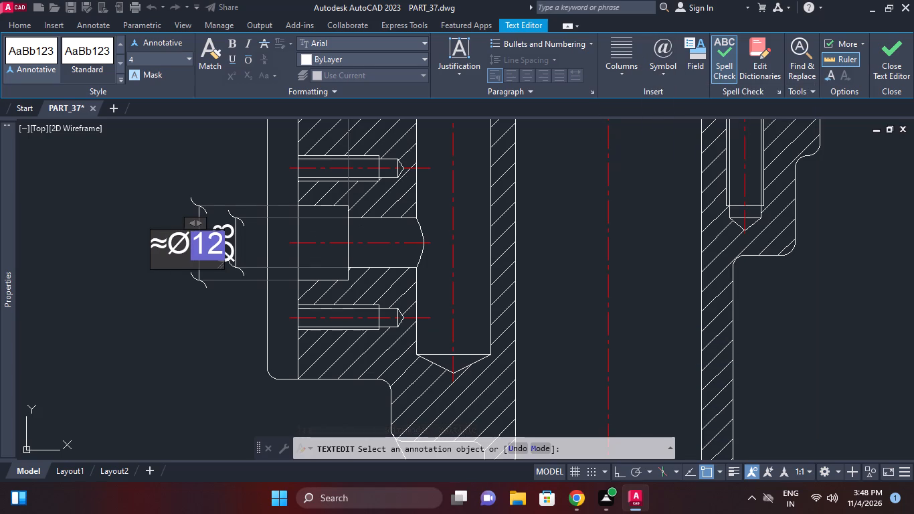
click(169, 247)
key(BackSpace)
click(215, 184)
right_click(217, 179)
click(239, 193)
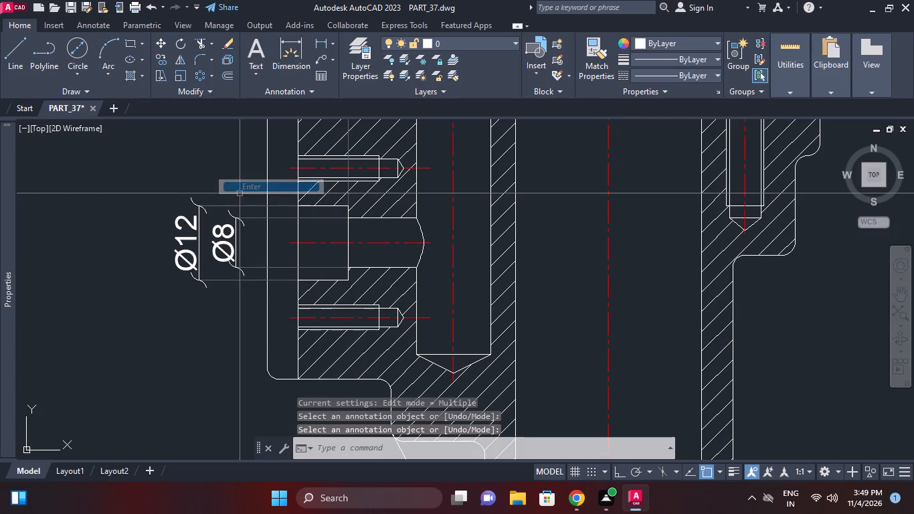
Add a vertical linear dimension for the side boss's full height, placed outside the counterbore's Ø12 dimension.
right_click(184, 186)
click(247, 205)
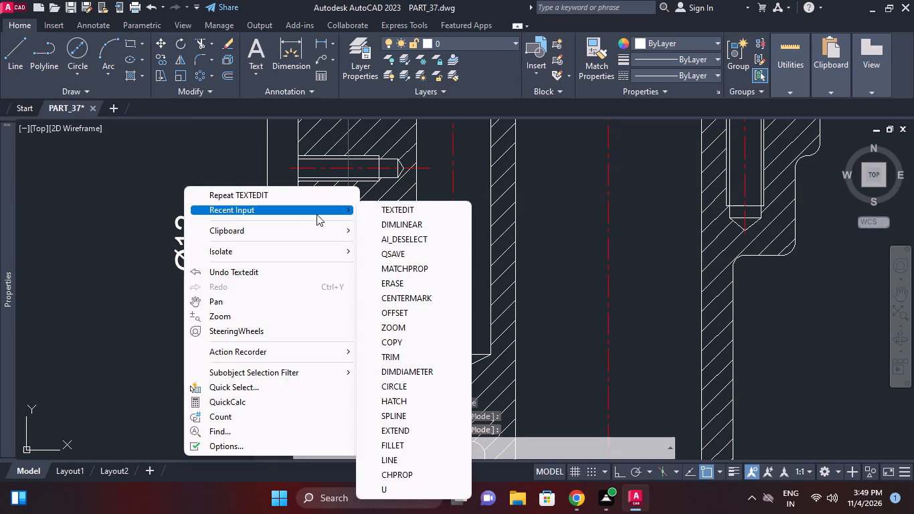
click(378, 225)
middle_click(224, 214)
scroll(224, 216, down, 1)
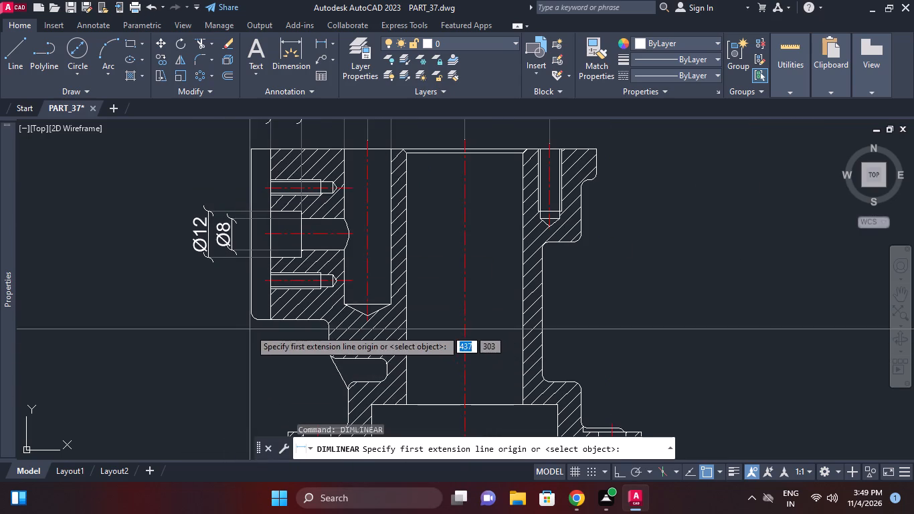
click(262, 324)
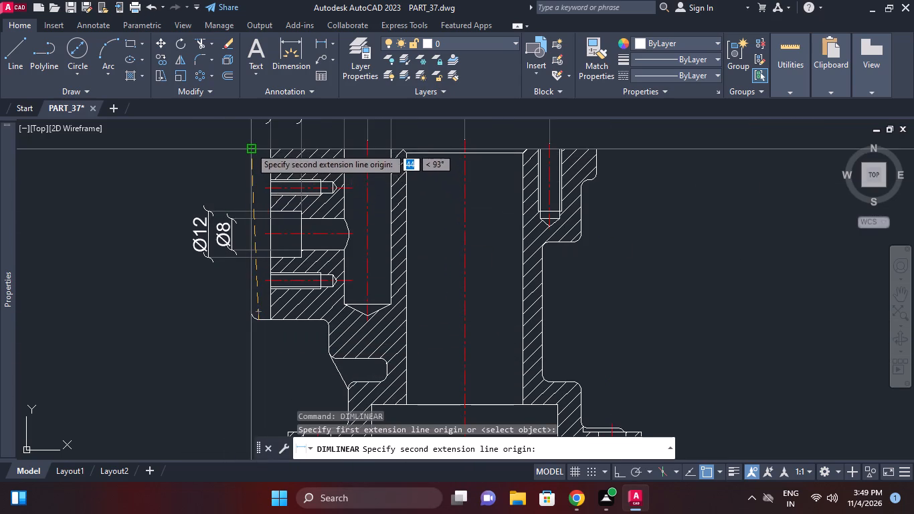
click(250, 147)
scroll(179, 253, up, 2)
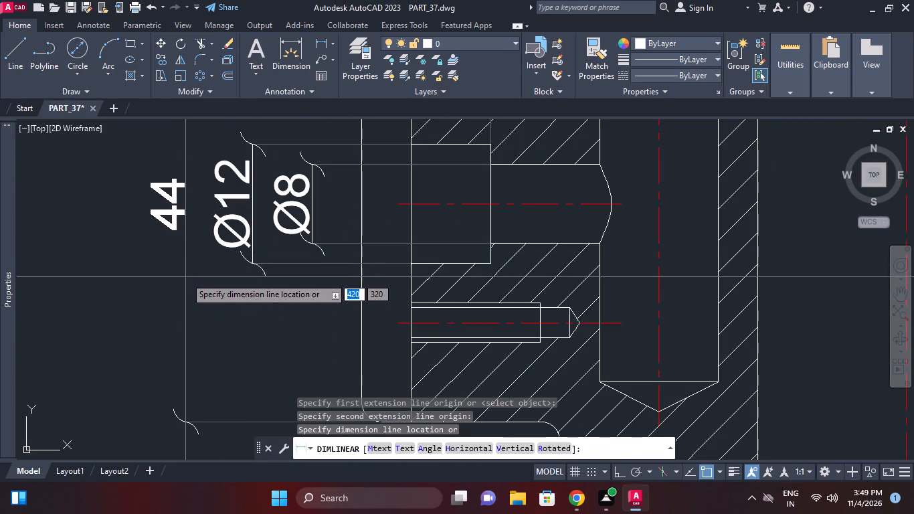
drag(195, 288, 187, 288)
Add a vertical linear dimension from the housing's top face to the undercut slot's upper edge, outside the 44 dimension.
right_click(143, 234)
click(162, 225)
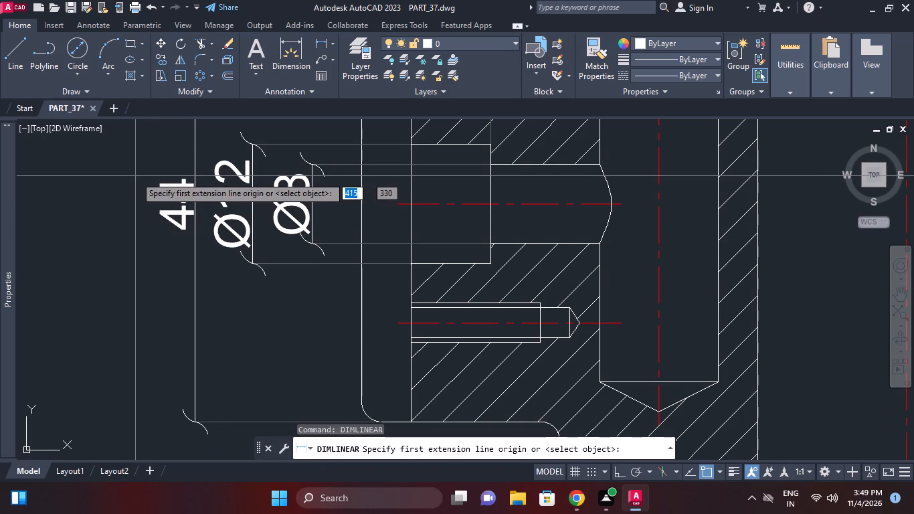
scroll(129, 247, down, 1)
middle_drag(131, 248, 152, 219)
middle_drag(316, 347, 300, 284)
scroll(314, 343, down, 1)
middle_drag(343, 315, 321, 305)
scroll(327, 327, up, 2)
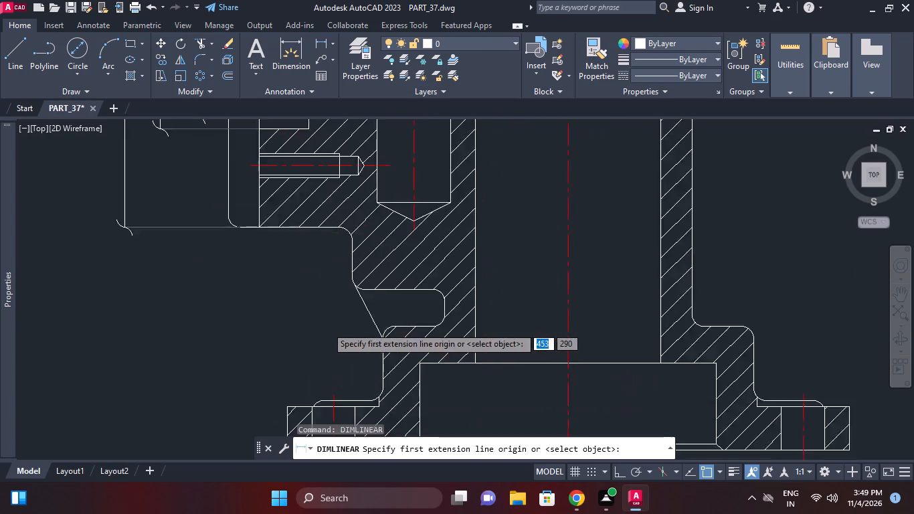
click(383, 267)
scroll(191, 252, down, 4)
middle_drag(191, 261, 217, 316)
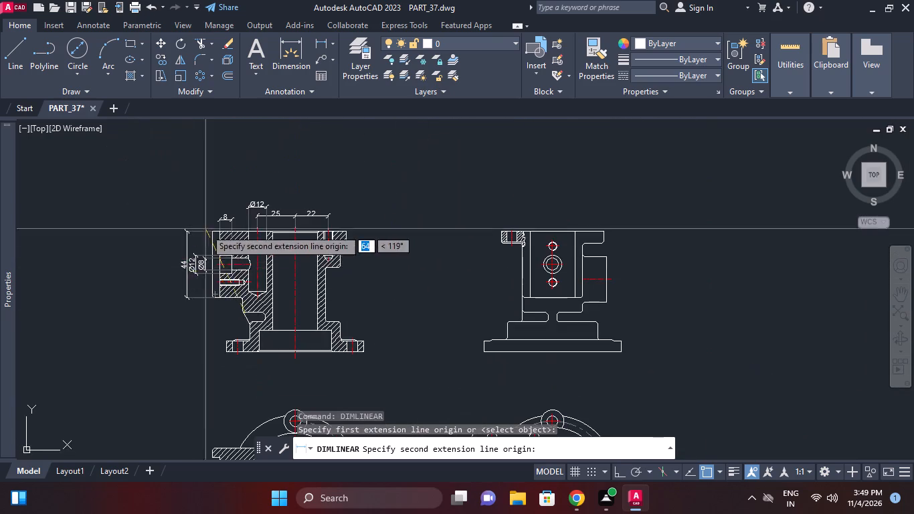
scroll(215, 229, up, 3)
click(204, 236)
scroll(157, 254, down, 1)
middle_drag(157, 254, 171, 211)
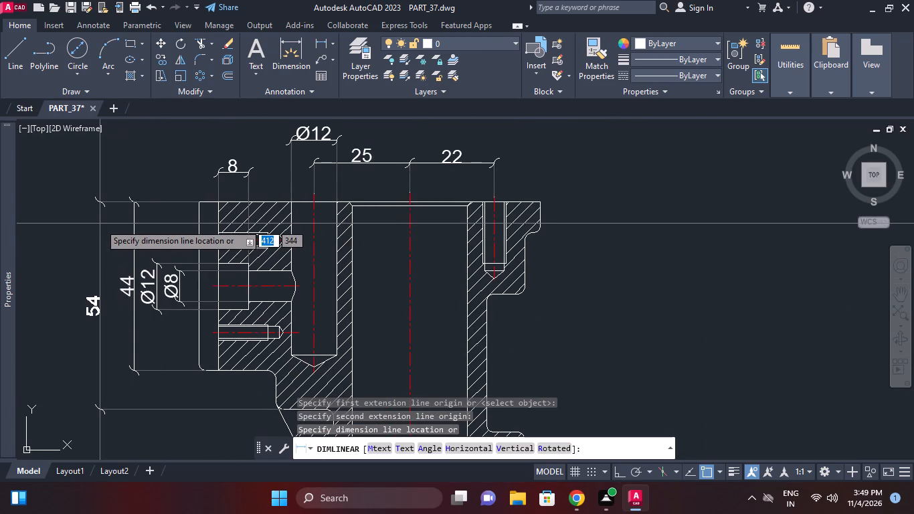
click(108, 220)
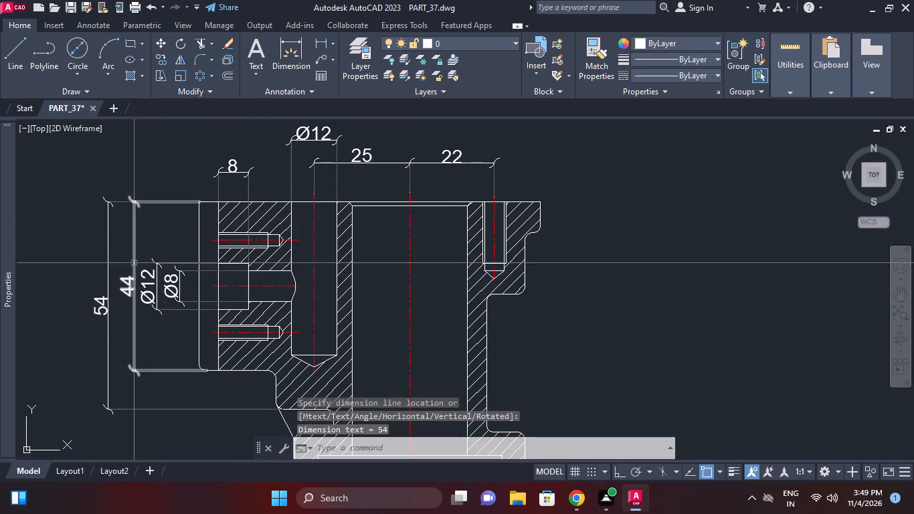
Stretch the 44 and 54 vertical dimensions together slightly outward, away from the Ø12 dimension.
scroll(131, 220, up, 1)
drag(157, 218, 140, 210)
click(60, 174)
click(156, 80)
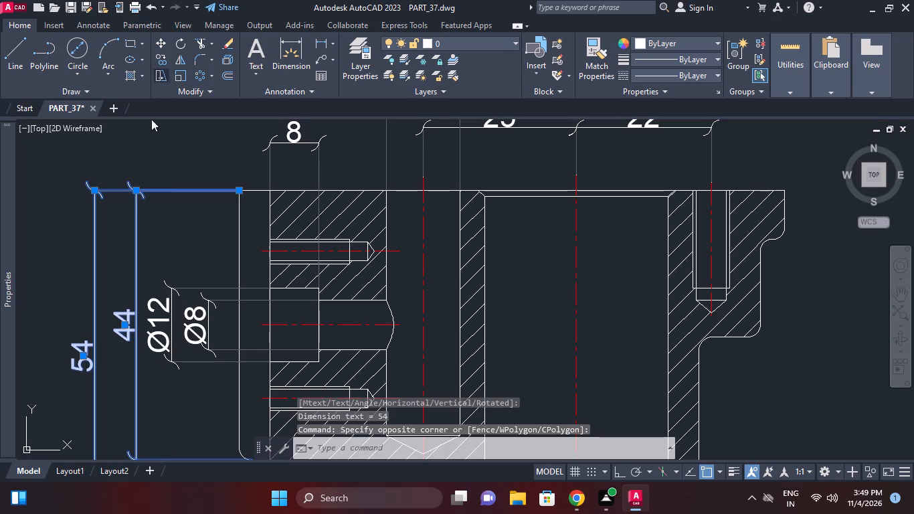
click(163, 224)
click(157, 224)
scroll(169, 179, down, 1)
middle_drag(169, 179, 171, 152)
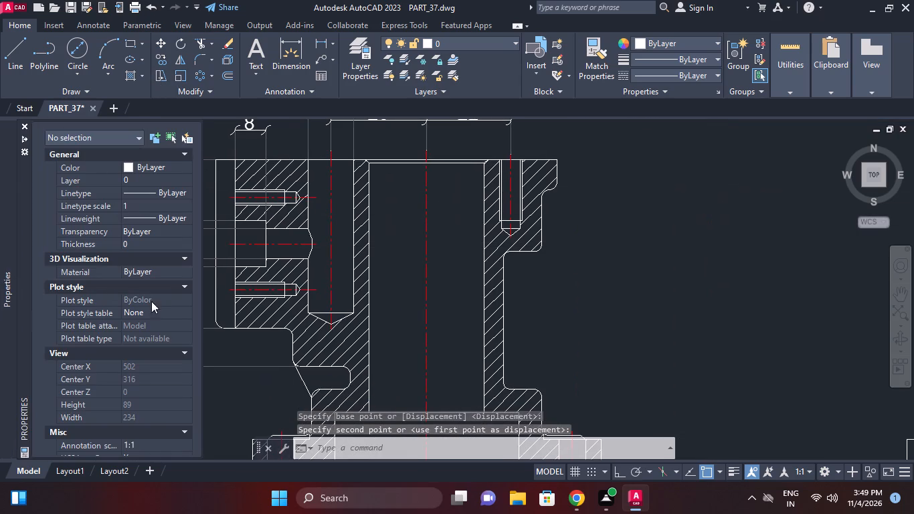
Add a horizontal linear dimension from the side boss's outer face to the recessed wall beneath it, placed below the boss.
middle_drag(251, 333, 266, 274)
right_click(244, 298)
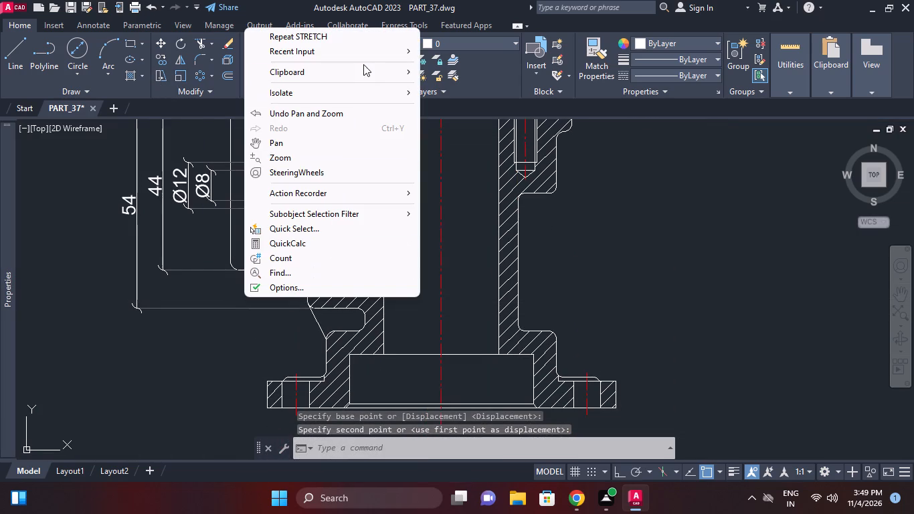
click(358, 60)
click(377, 60)
click(403, 56)
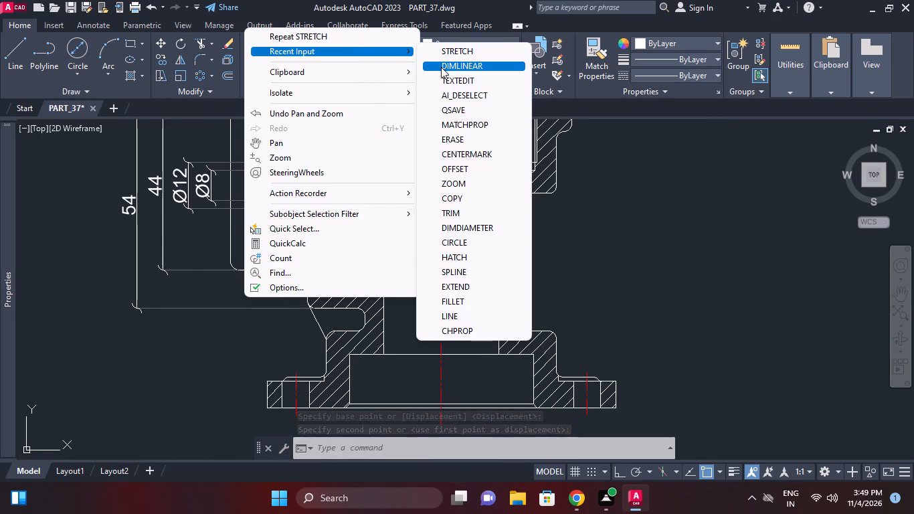
click(441, 67)
scroll(251, 277, up, 1)
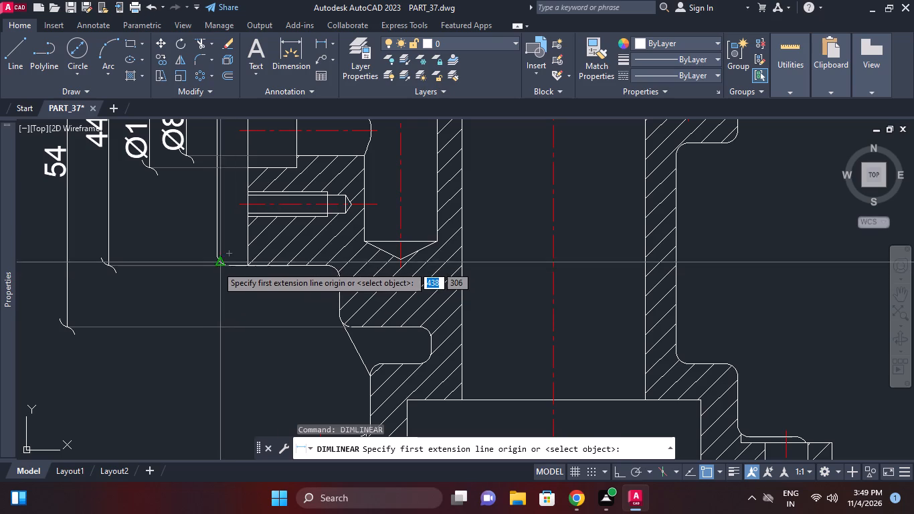
click(213, 254)
middle_drag(217, 323, 224, 317)
click(343, 307)
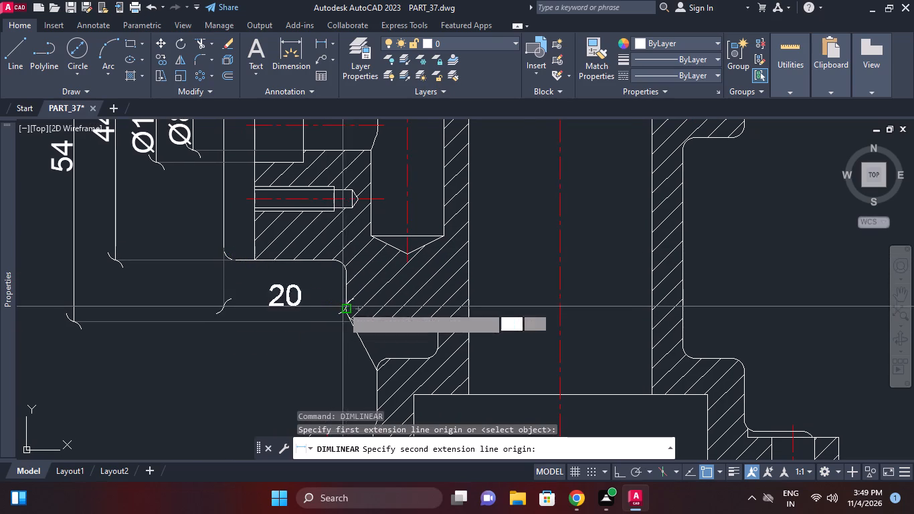
click(292, 356)
Add a vertical linear dimension from the base flange's underside to the undercut slot's lower edge, placed outside the flange.
middle_drag(159, 312, 163, 309)
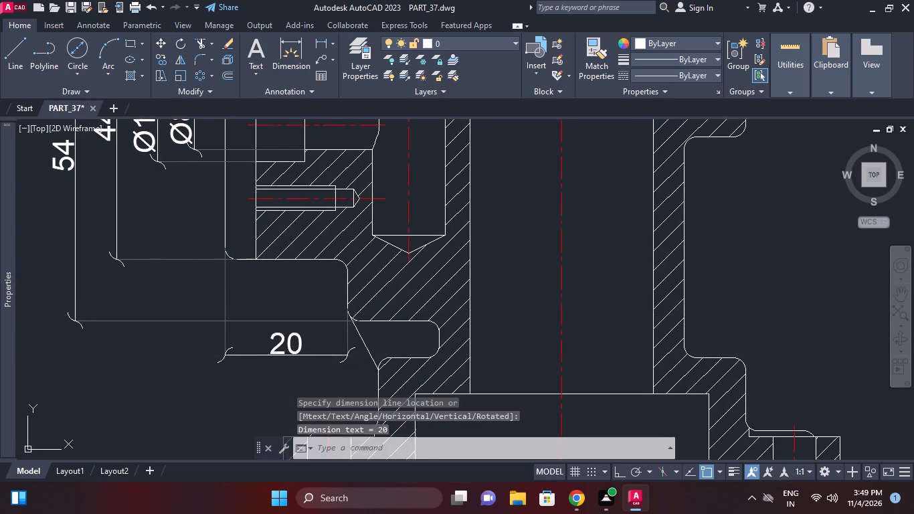
middle_drag(163, 309, 192, 233)
right_click(184, 284)
click(244, 24)
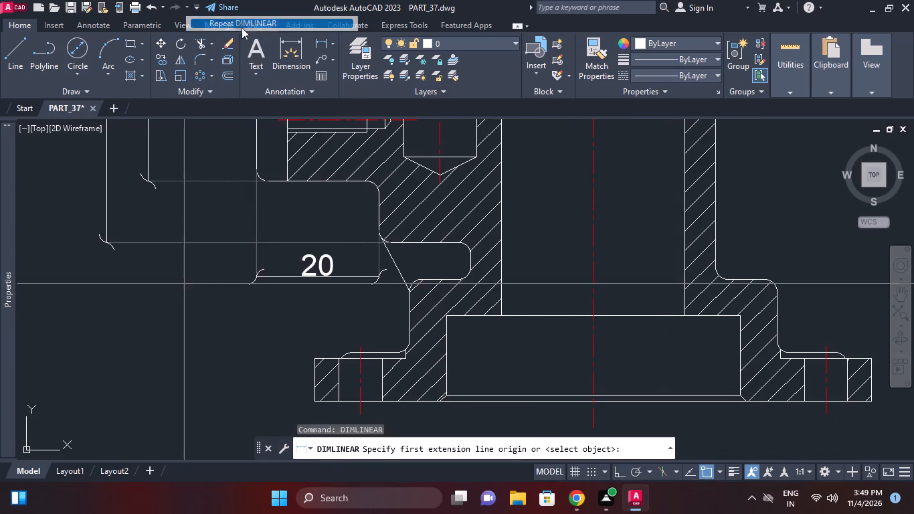
middle_drag(224, 280, 216, 195)
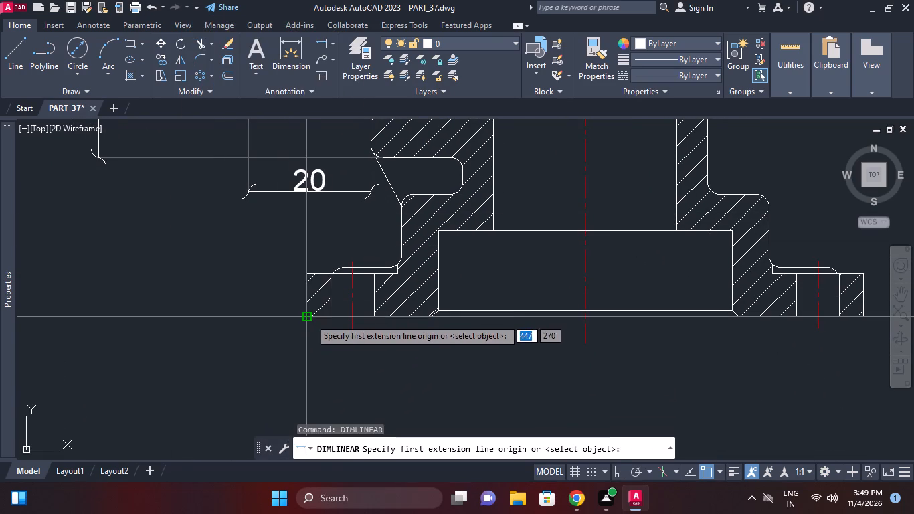
click(307, 320)
click(413, 197)
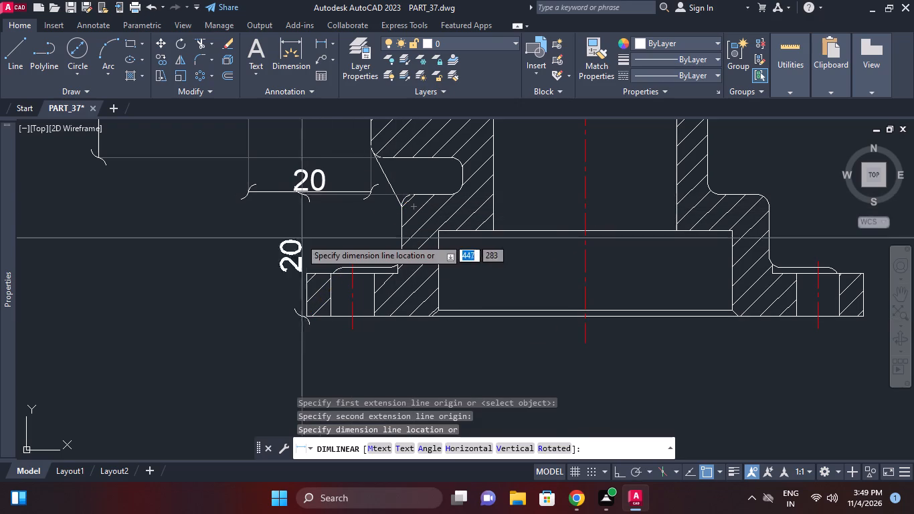
click(211, 246)
Stretch the base flange's vertical dimension so its upper origin sits lower on the neck wall, making it 16.
scroll(211, 219, up, 1)
click(221, 238)
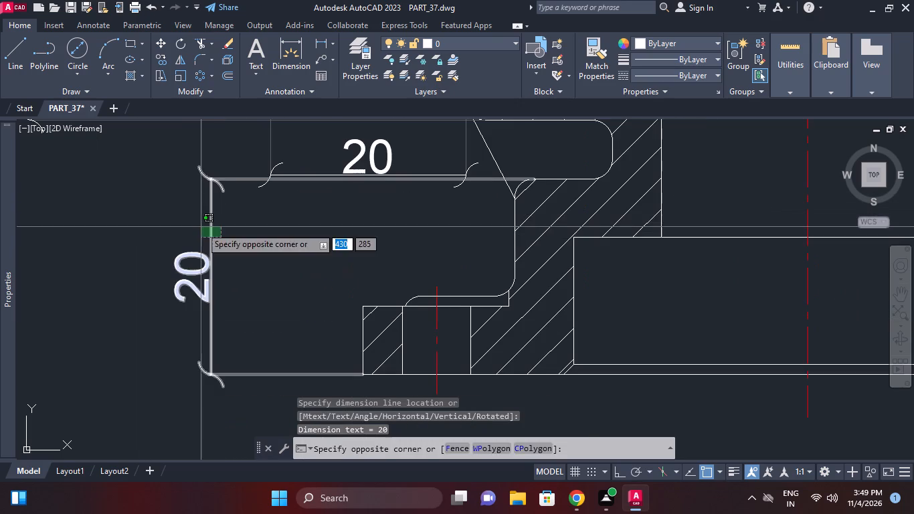
click(201, 227)
click(533, 180)
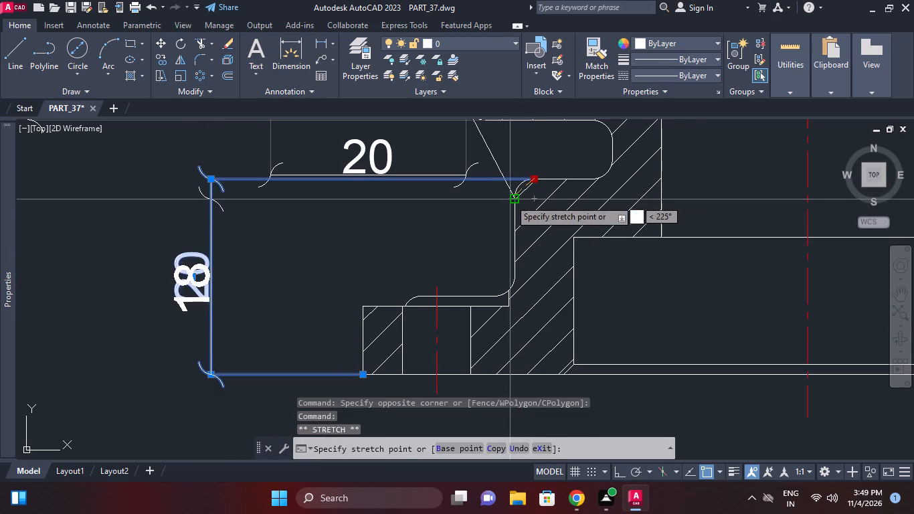
click(510, 199)
click(516, 196)
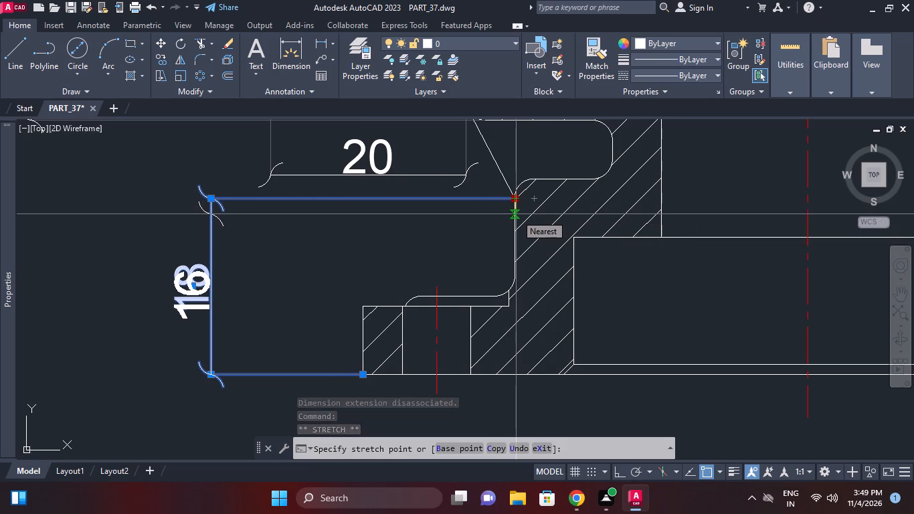
click(516, 214)
right_click(482, 237)
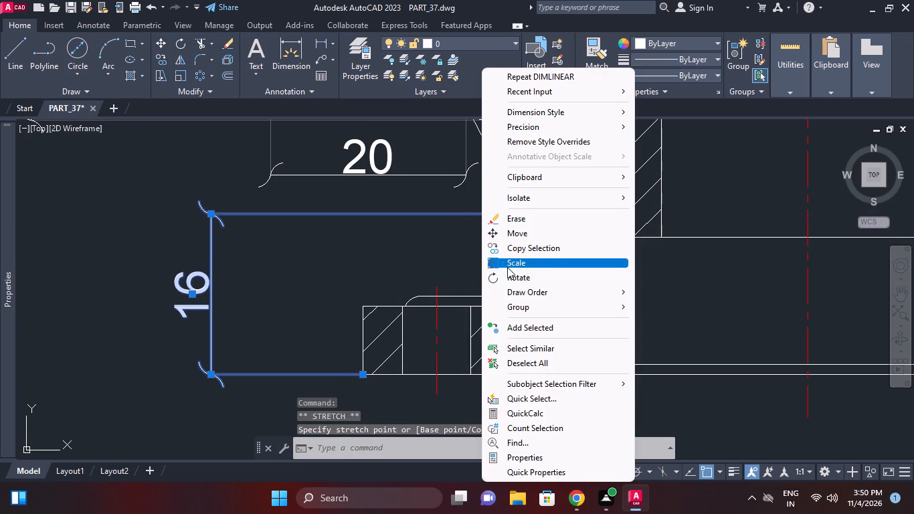
click(509, 360)
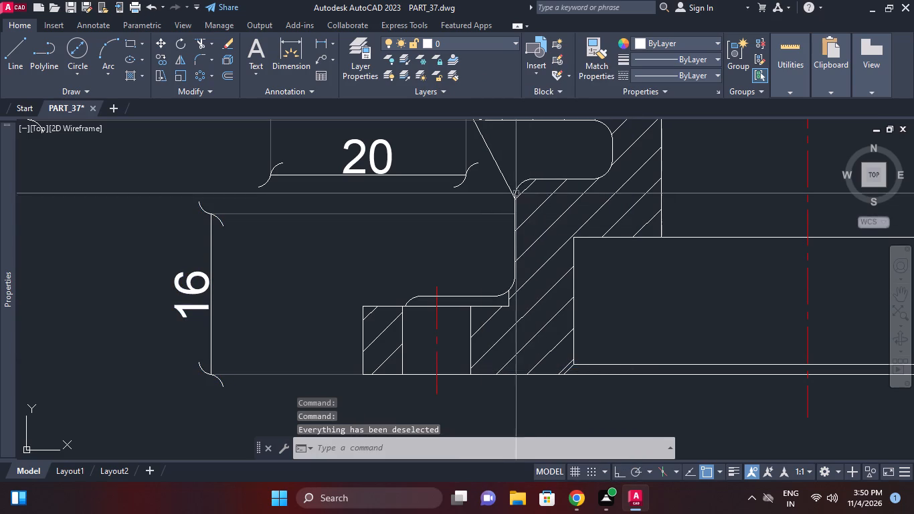
Stretch the lower end of the sloped line beside the undercut slot down to the 16 dimension's upper level.
click(505, 185)
click(516, 200)
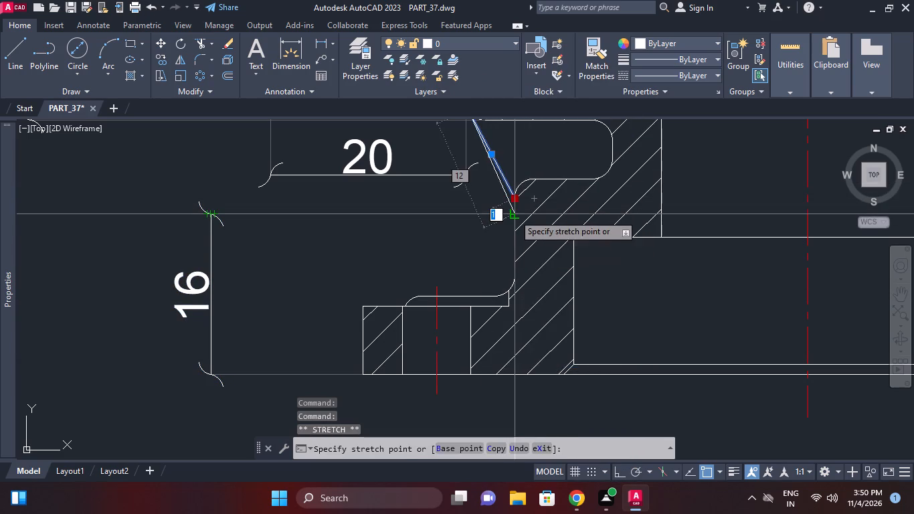
click(514, 214)
middle_drag(490, 177, 488, 252)
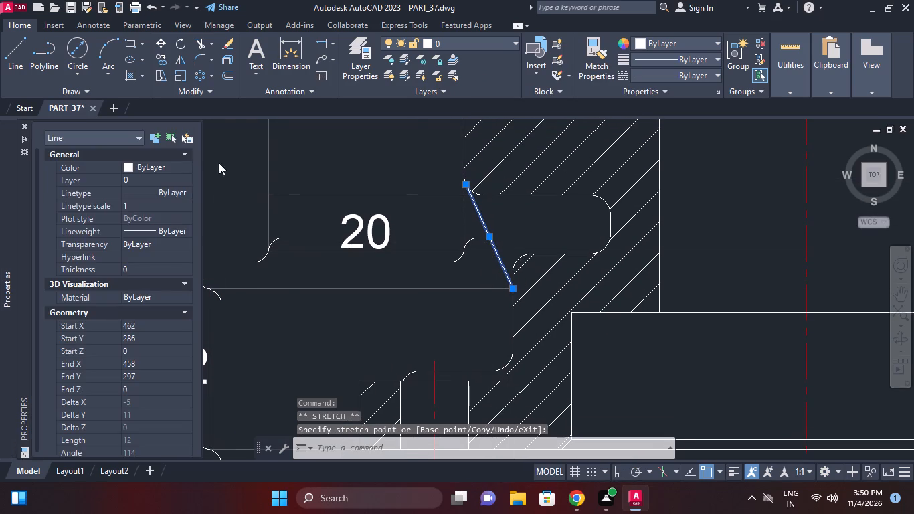
right_click(270, 159)
click(345, 131)
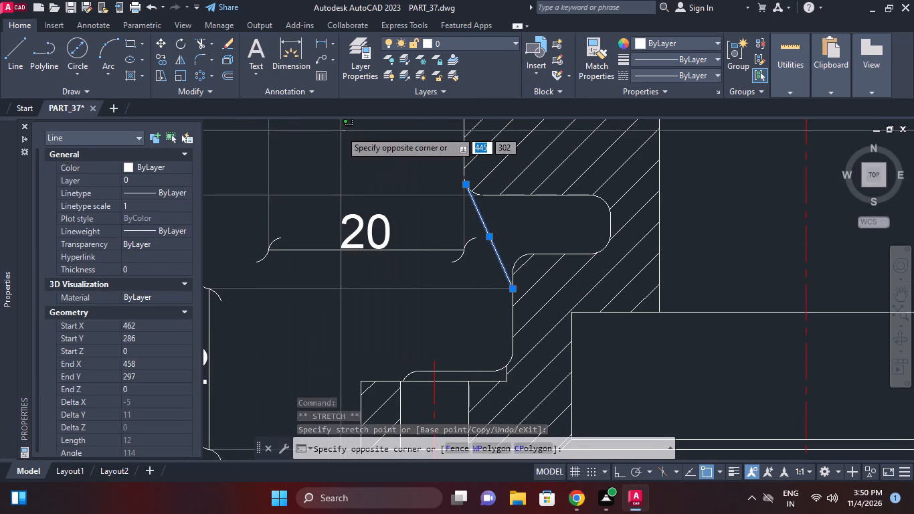
click(327, 155)
scroll(349, 148, down, 3)
middle_click(355, 169)
right_click(282, 219)
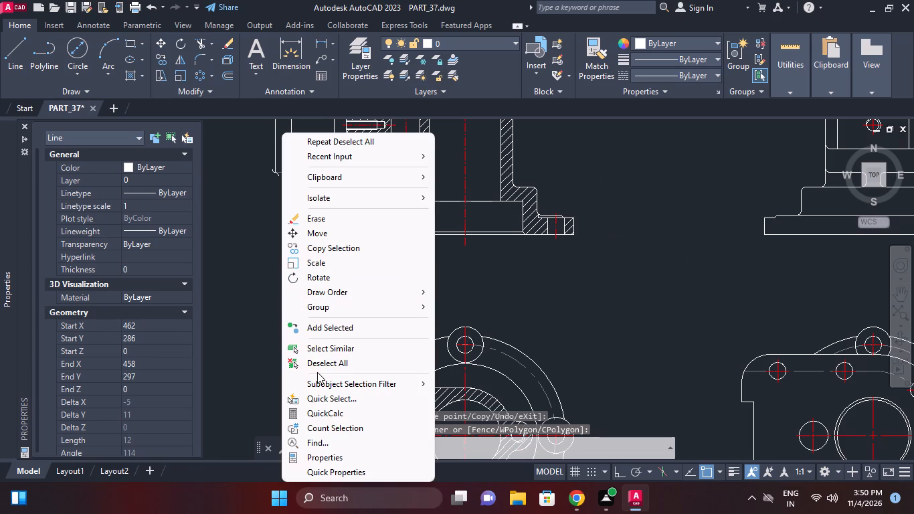
click(318, 362)
click(275, 312)
click(264, 299)
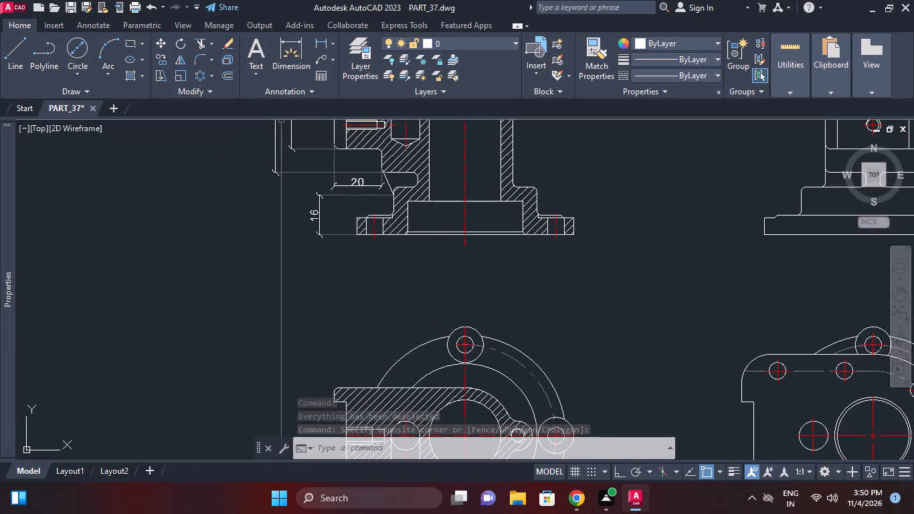
Add a vertical linear dimension from the upper lug's rounded lower corner to the housing's top face, placed outside the lug in the front section.
middle_drag(432, 260, 423, 307)
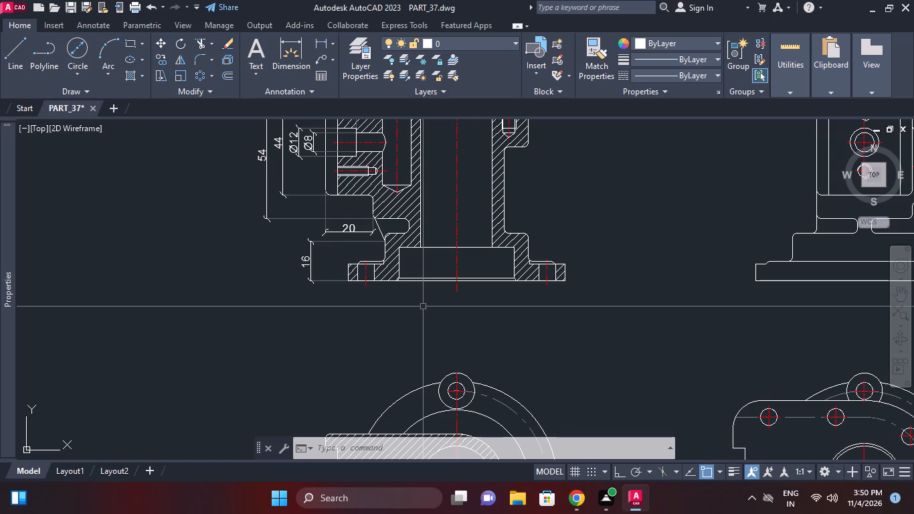
middle_drag(426, 303, 426, 316)
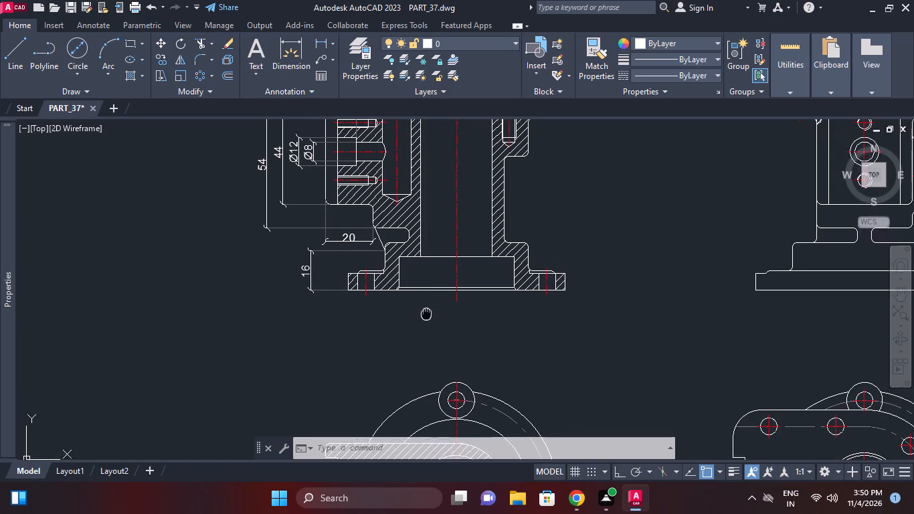
middle_drag(426, 316, 418, 342)
scroll(418, 341, down, 1)
middle_click(417, 341)
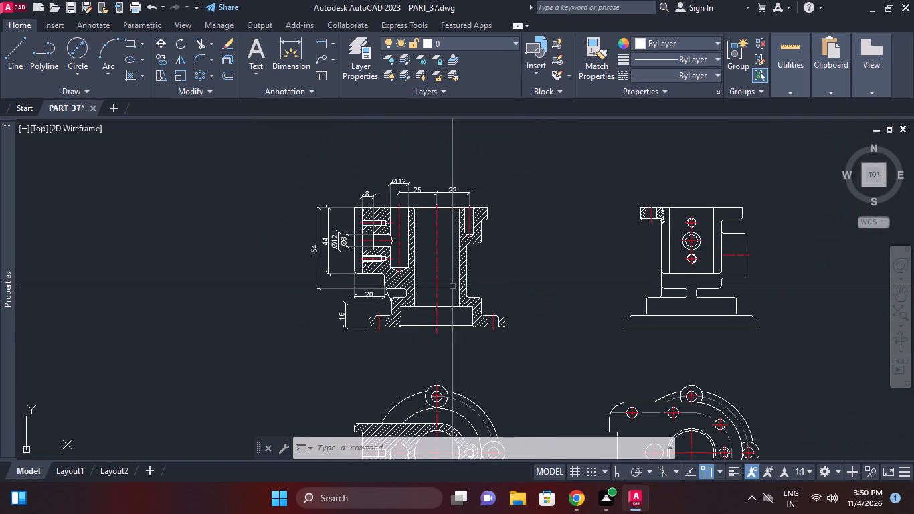
scroll(492, 227, up, 1)
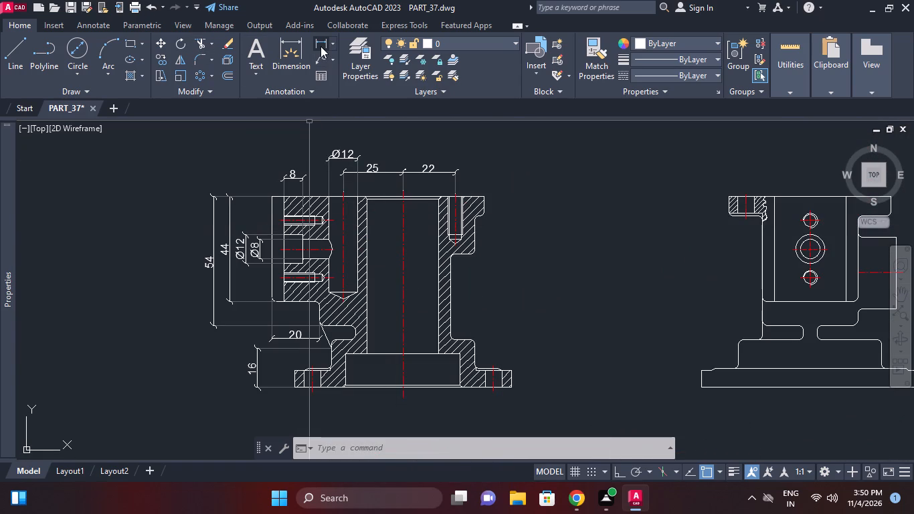
click(321, 46)
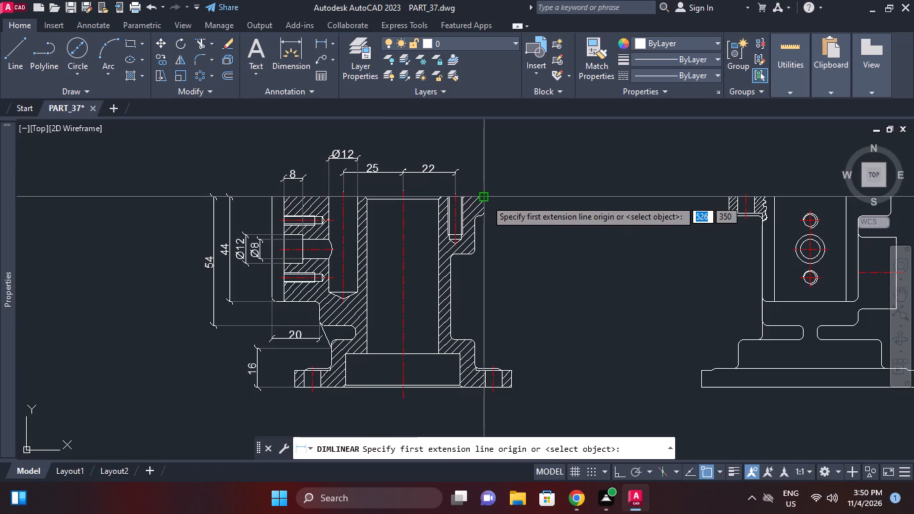
scroll(488, 203, up, 2)
middle_drag(486, 227, 501, 206)
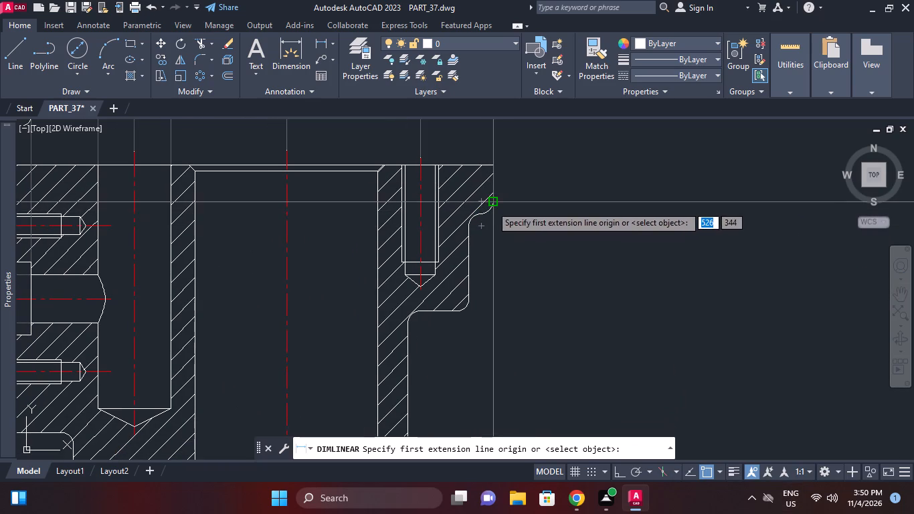
click(491, 205)
click(494, 163)
click(541, 177)
Stretch the upper lug's vertical dimension so its lower origin sits further down the rounded corner, making it 8.
click(547, 203)
click(541, 183)
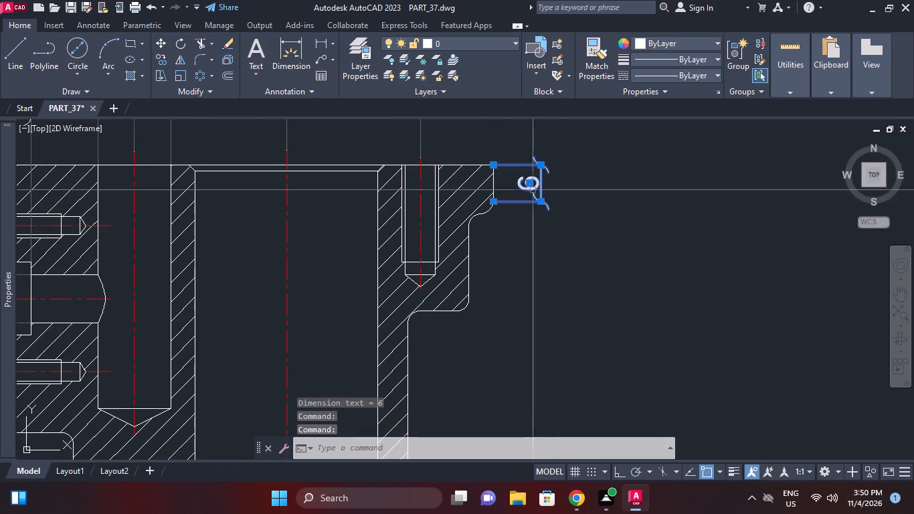
scroll(517, 199, up, 1)
click(479, 203)
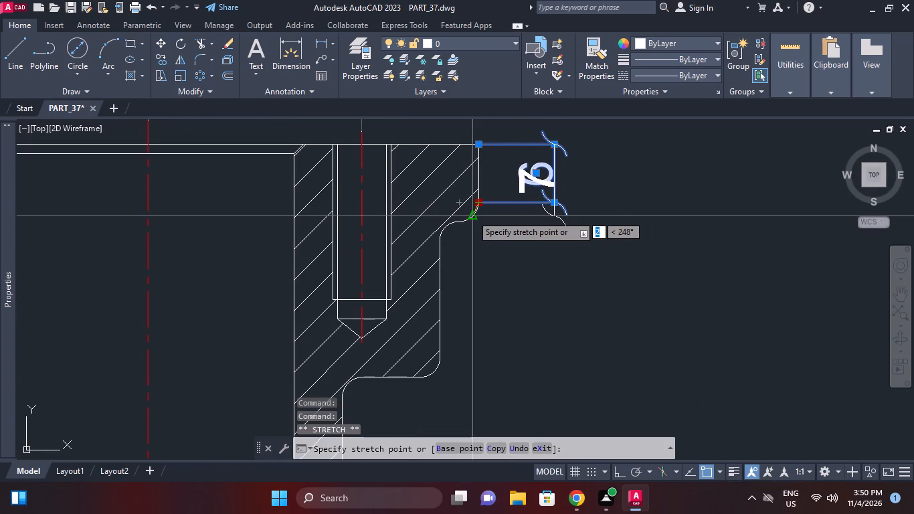
click(469, 217)
click(471, 218)
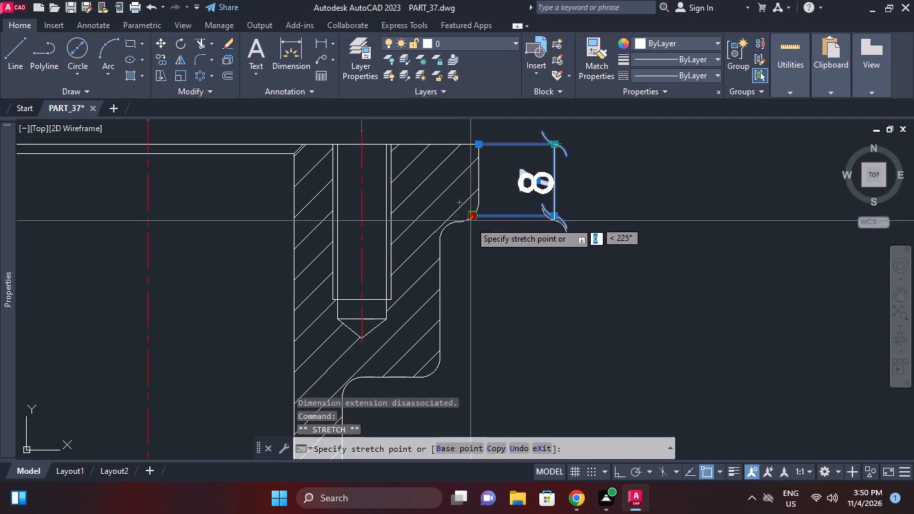
click(469, 222)
scroll(494, 209, up, 2)
click(442, 221)
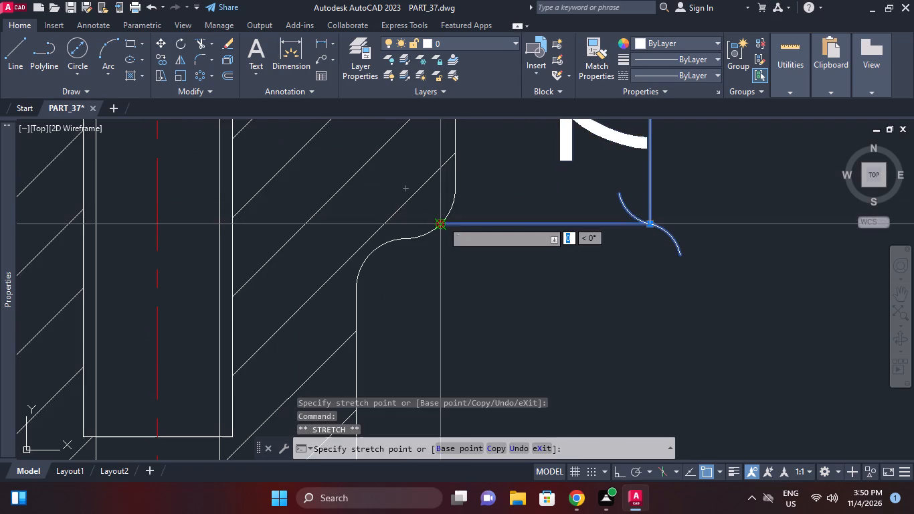
click(432, 228)
right_click(517, 201)
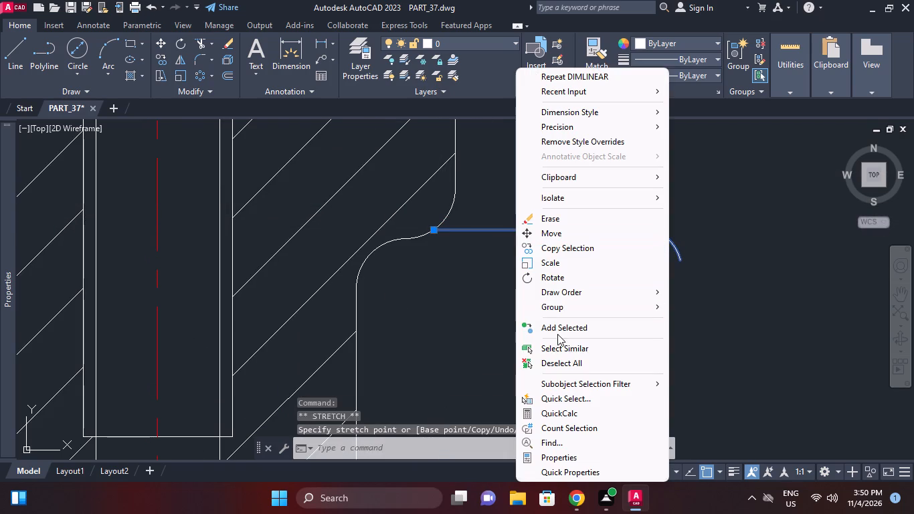
click(557, 359)
Add a second vertical linear dimension from the upper lug's underside to the top face, placed outside the 8 dimension.
middle_click(505, 279)
scroll(505, 279, down, 1)
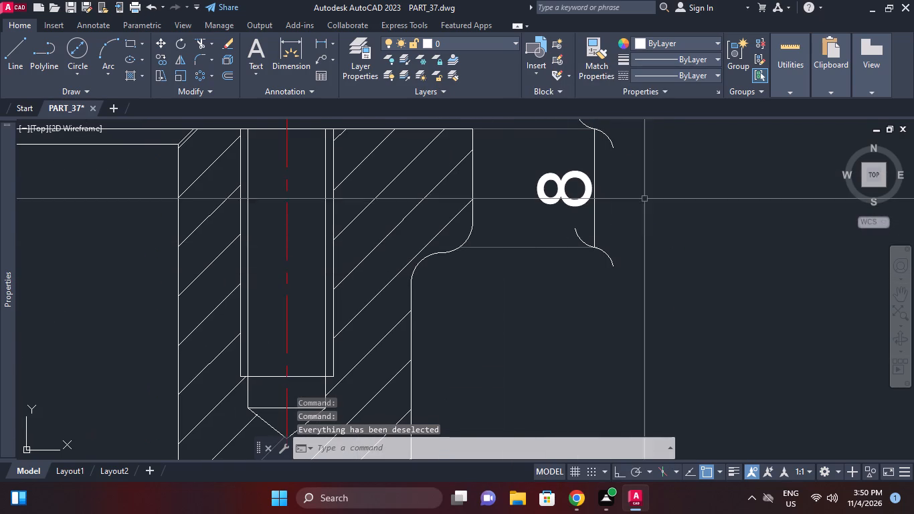
right_click(644, 198)
click(668, 220)
click(548, 237)
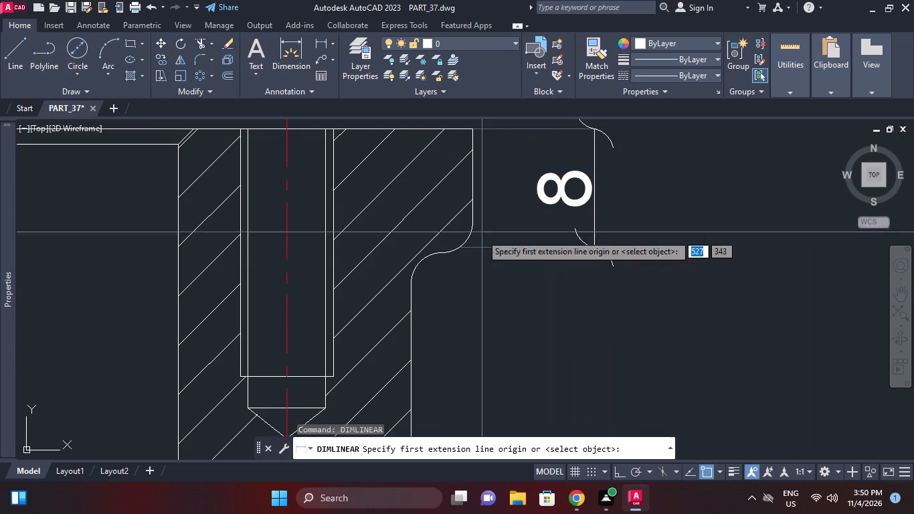
middle_drag(478, 259, 478, 267)
scroll(478, 259, down, 1)
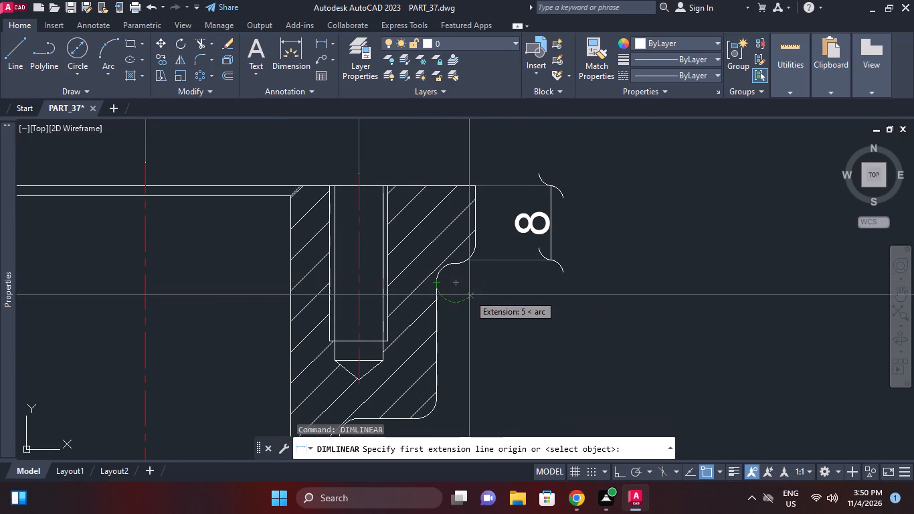
click(452, 263)
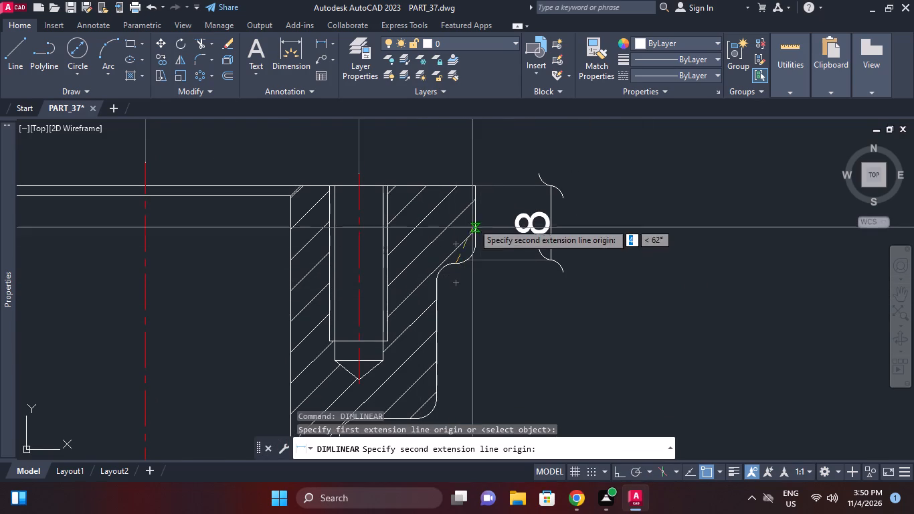
click(474, 185)
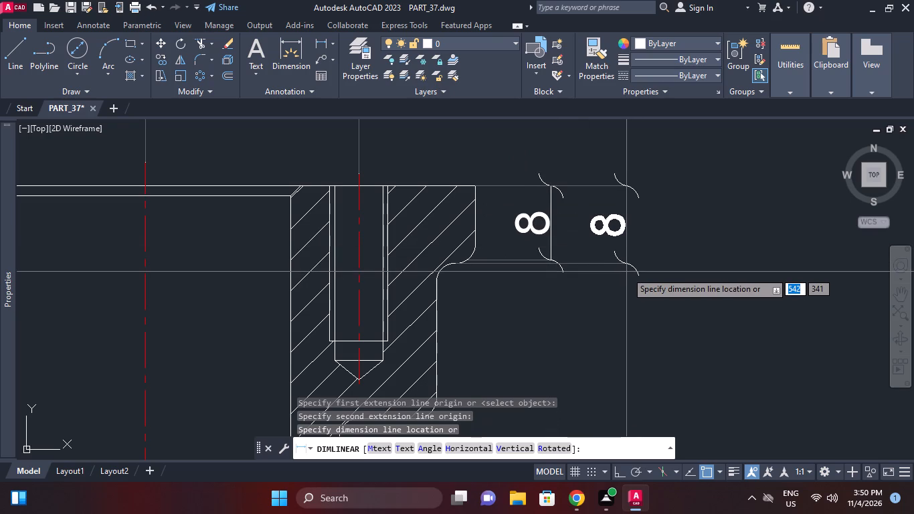
click(624, 268)
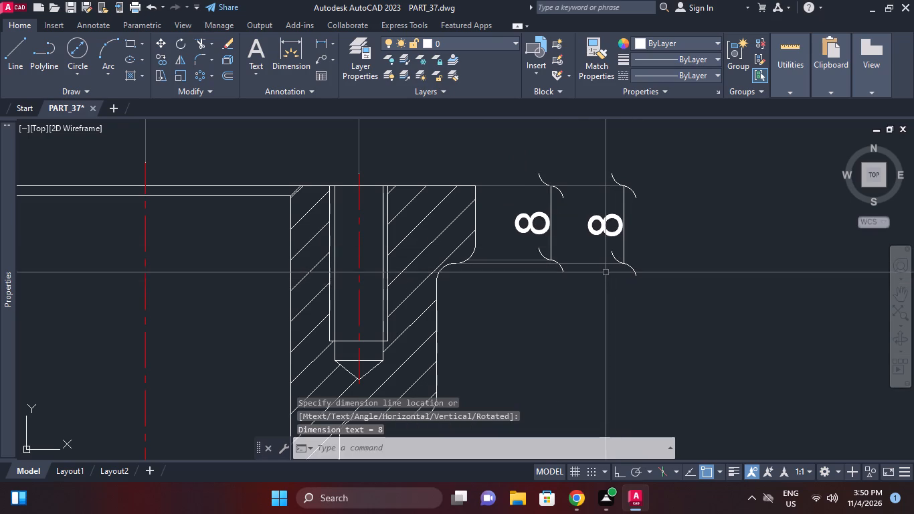
Stretch the outer vertical dimension's lower origin down to the underside of the step below the lug, making it 24.
click(602, 265)
middle_drag(597, 263, 578, 172)
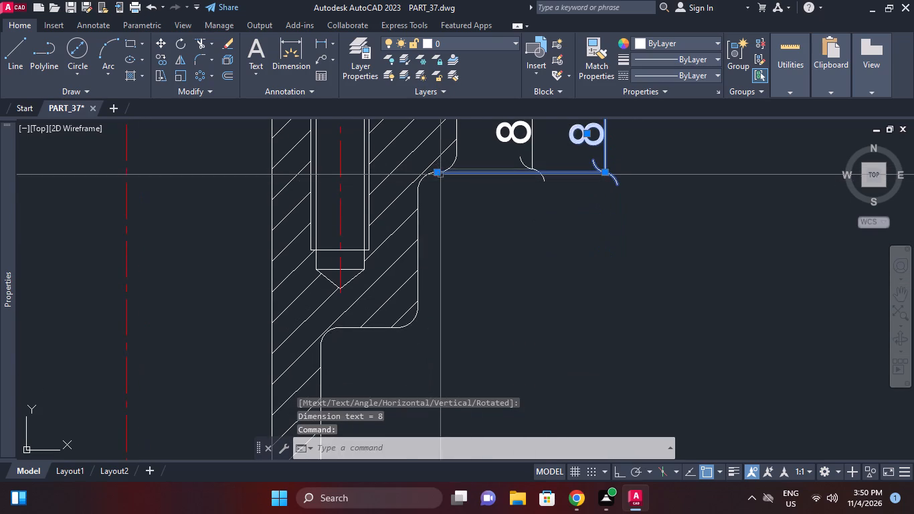
click(435, 174)
click(396, 329)
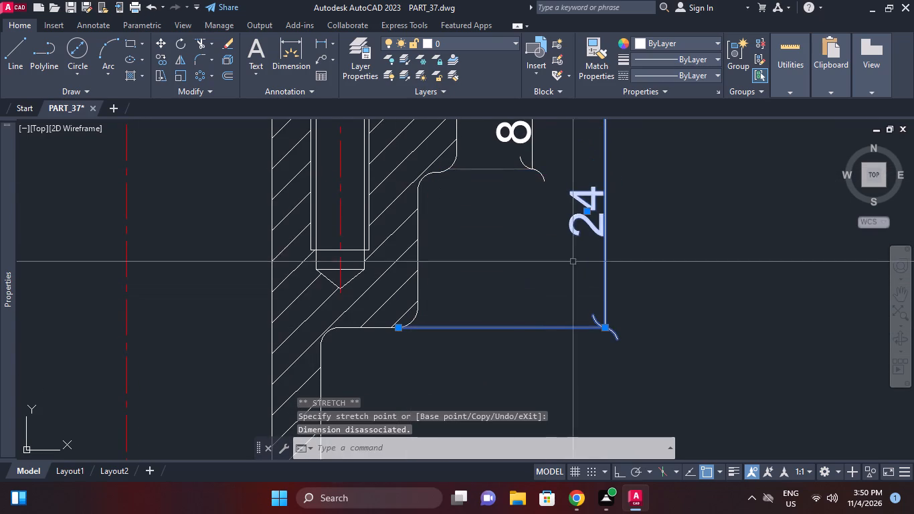
right_click(609, 240)
click(652, 360)
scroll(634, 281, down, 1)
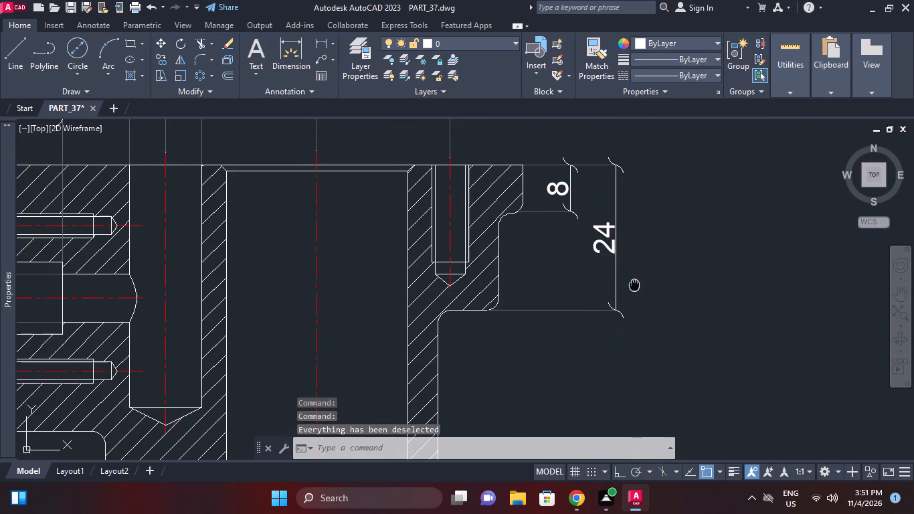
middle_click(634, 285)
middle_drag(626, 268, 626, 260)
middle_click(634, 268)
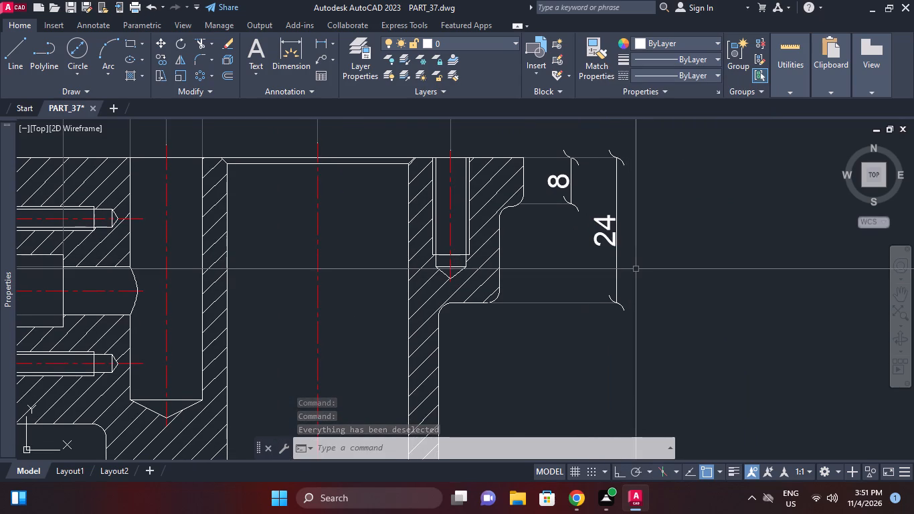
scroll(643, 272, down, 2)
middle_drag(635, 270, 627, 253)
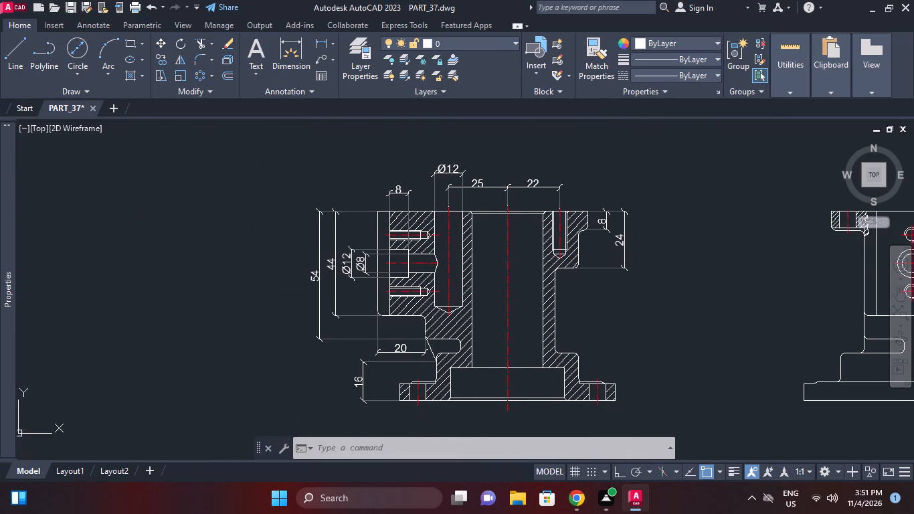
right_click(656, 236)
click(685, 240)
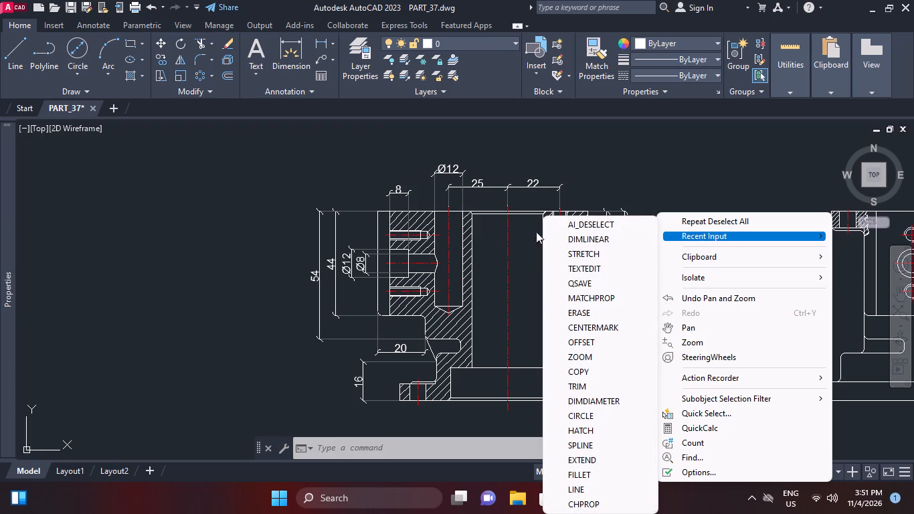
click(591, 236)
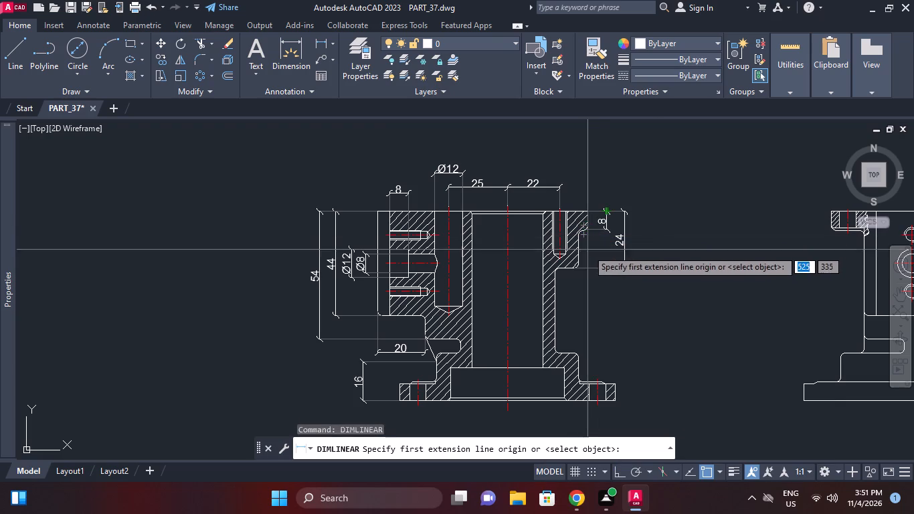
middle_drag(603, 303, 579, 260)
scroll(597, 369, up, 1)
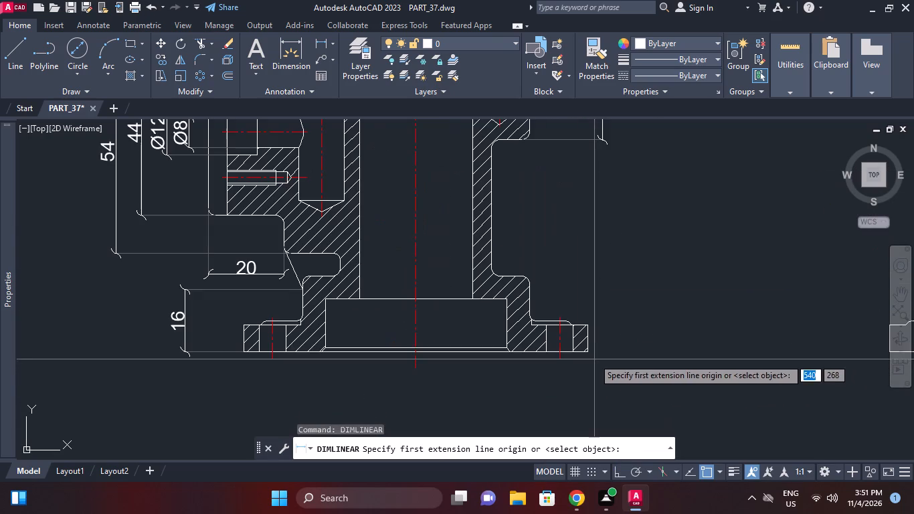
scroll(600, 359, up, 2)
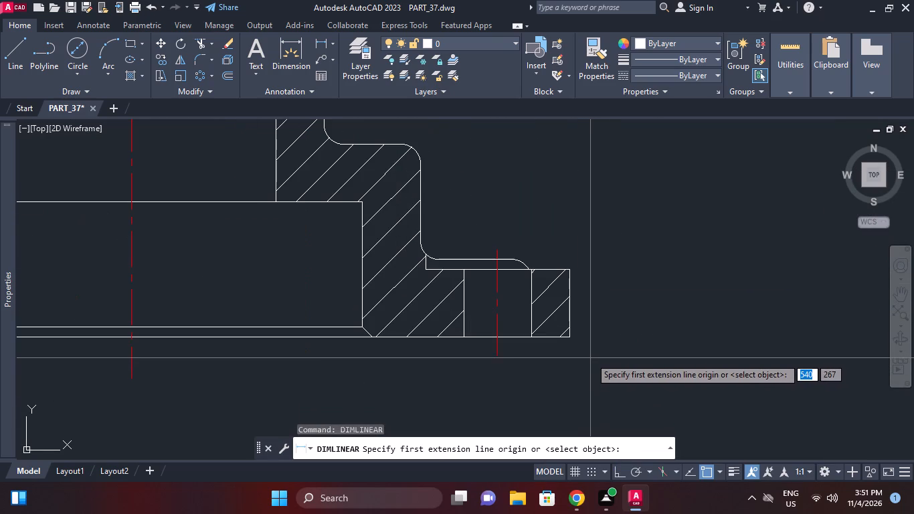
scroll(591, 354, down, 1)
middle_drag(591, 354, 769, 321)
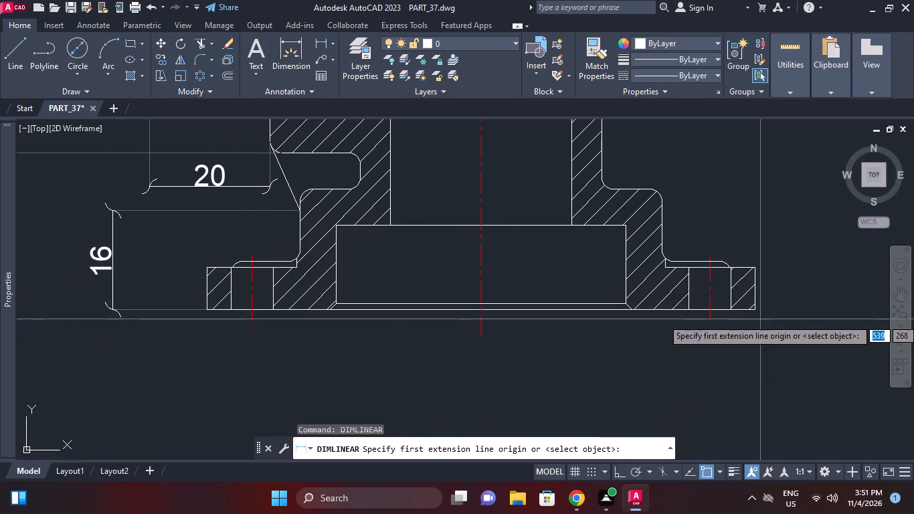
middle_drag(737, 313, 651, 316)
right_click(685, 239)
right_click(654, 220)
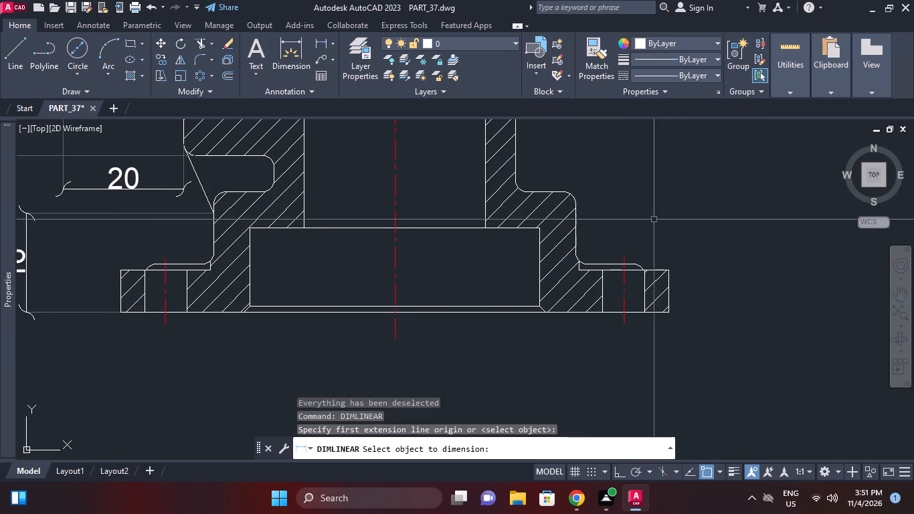
Fillet the top outer corner of the base flange on the section's right side with radius 2.
click(203, 56)
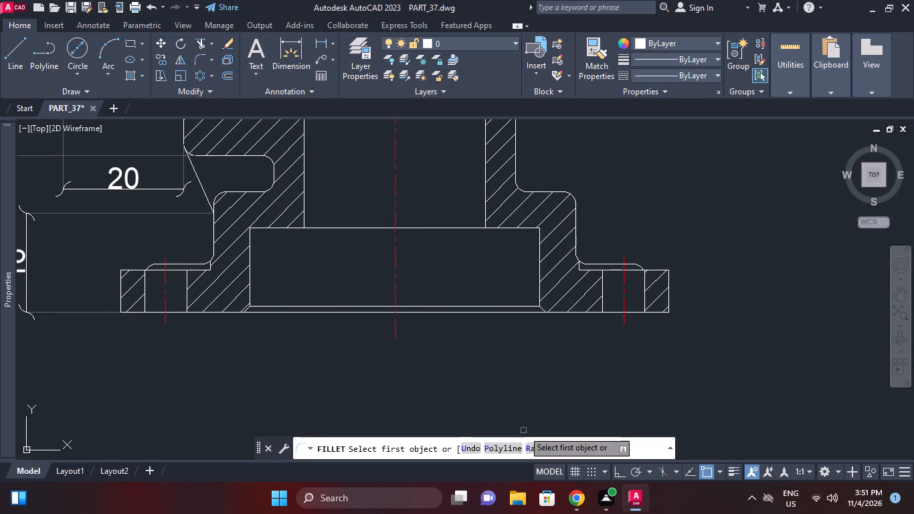
click(537, 445)
right_click(730, 200)
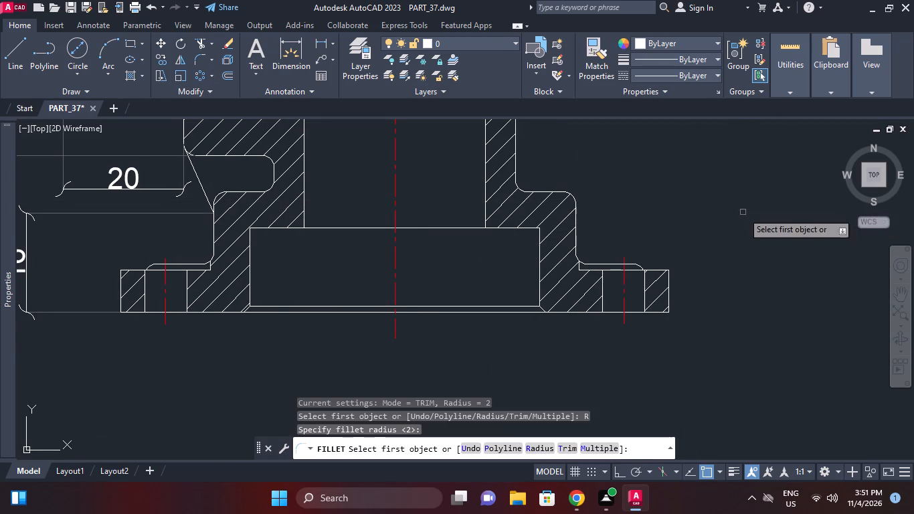
scroll(667, 264, up, 4)
click(654, 283)
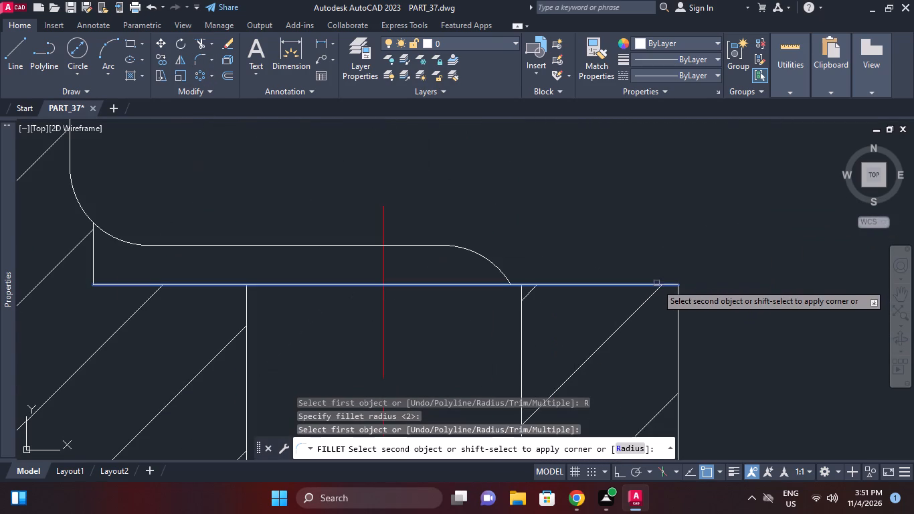
click(678, 298)
Fillet the matching top outer corner of the base flange on the section's left side with radius 2.
scroll(684, 248, down, 3)
middle_drag(430, 290, 622, 277)
scroll(430, 290, down, 1)
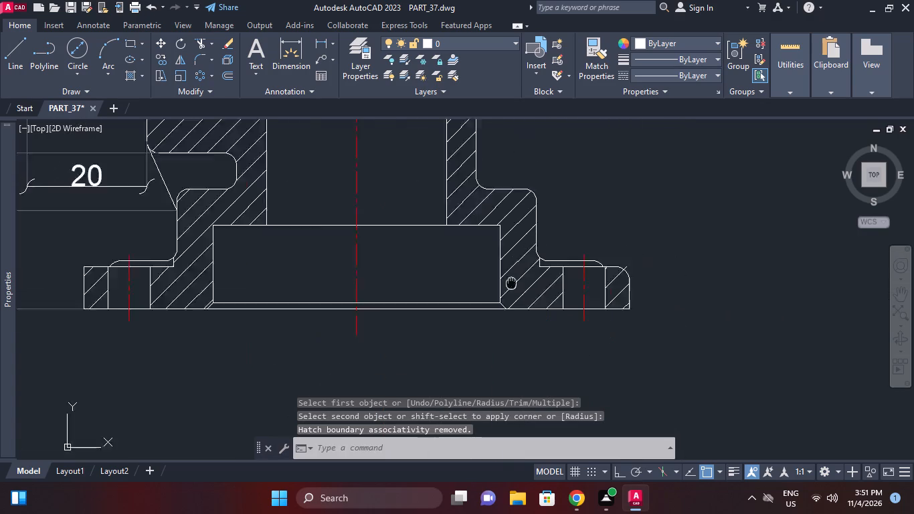
middle_drag(622, 277, 700, 268)
scroll(308, 244, up, 1)
right_click(276, 226)
click(338, 222)
scroll(319, 273, up, 2)
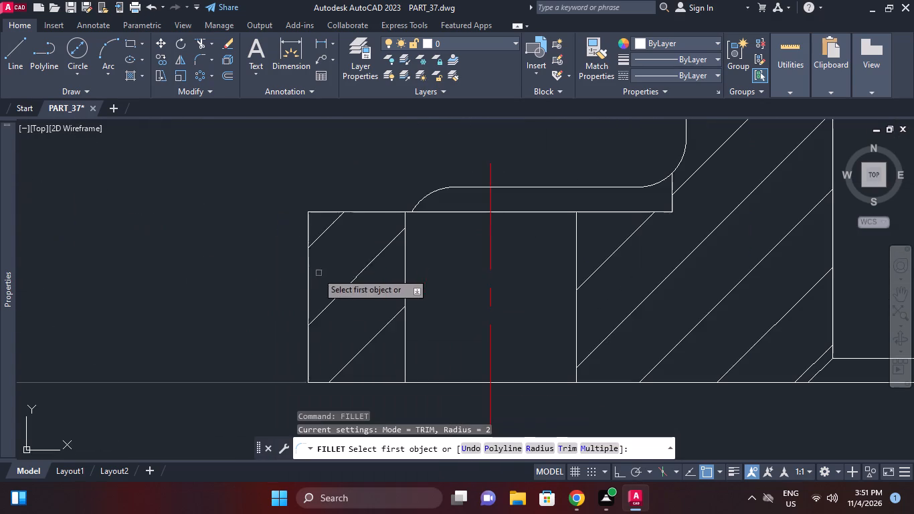
click(307, 232)
click(318, 213)
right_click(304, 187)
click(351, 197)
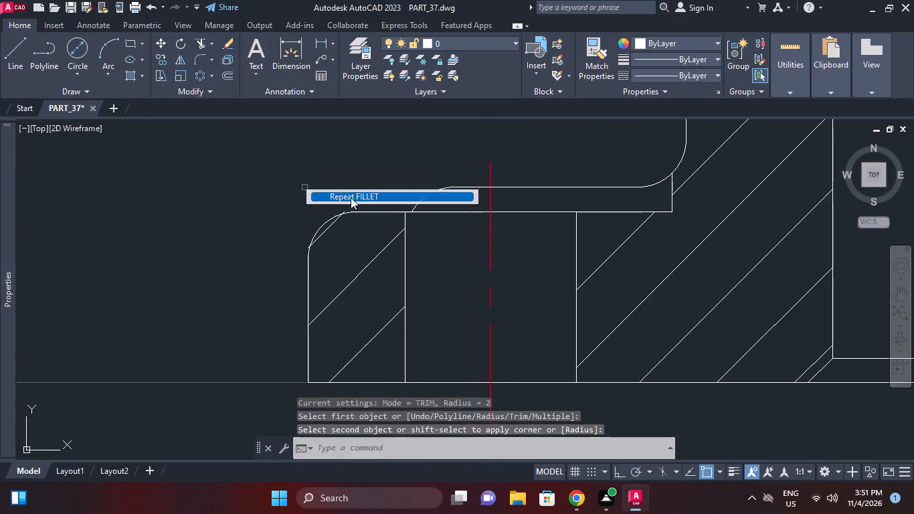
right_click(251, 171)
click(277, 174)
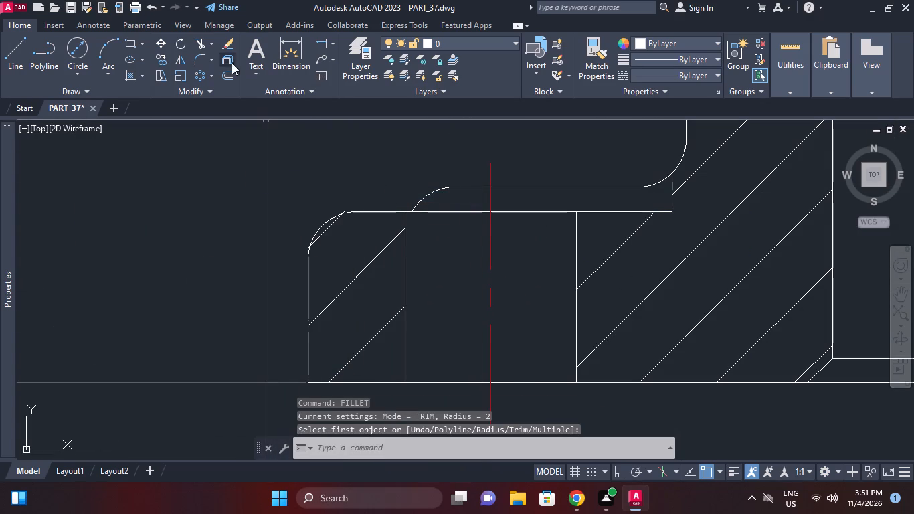
Trim the hatch outside the fillet arc at the base flange's left outer corner, using the arc as cutting edge.
click(201, 43)
scroll(292, 211, up, 1)
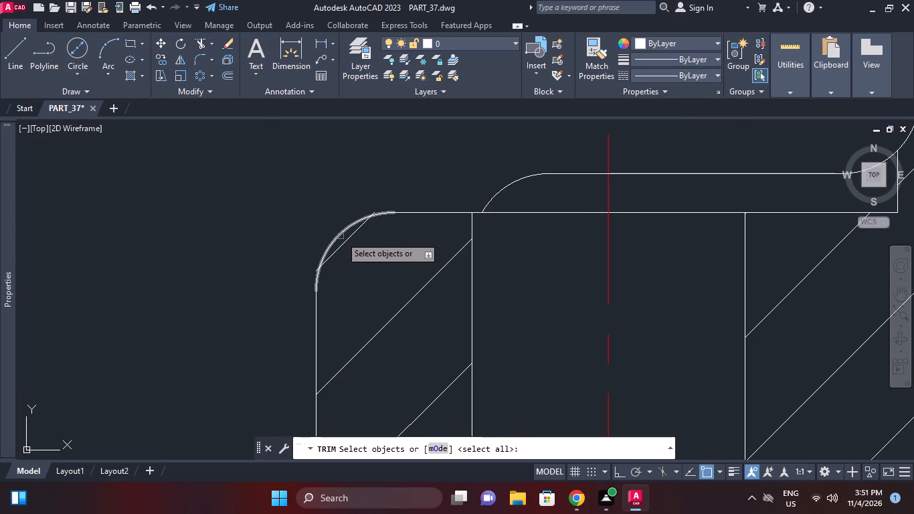
click(341, 236)
right_click(296, 179)
scroll(363, 220, up, 2)
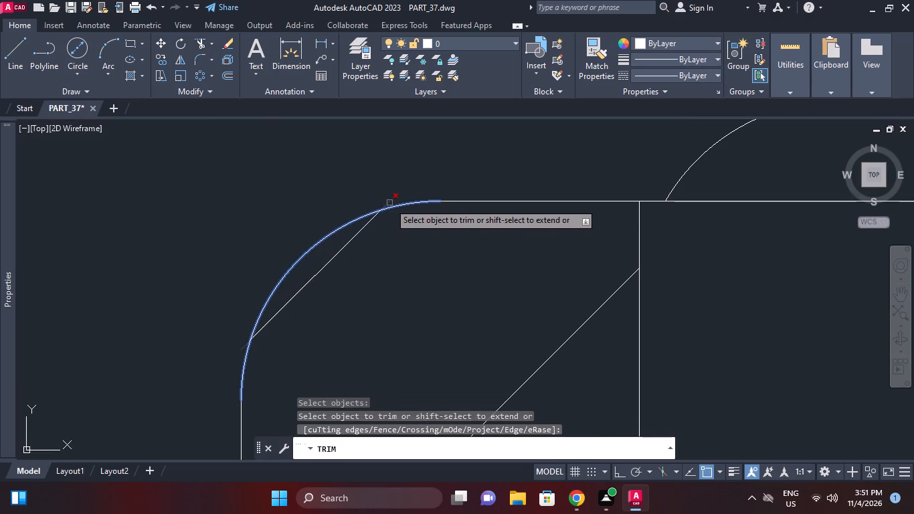
click(390, 203)
right_click(342, 165)
click(384, 179)
Trim the hatch outside the fillet arc at the base flange's right outer corner, using the arc as cutting edge.
right_click(387, 177)
click(418, 181)
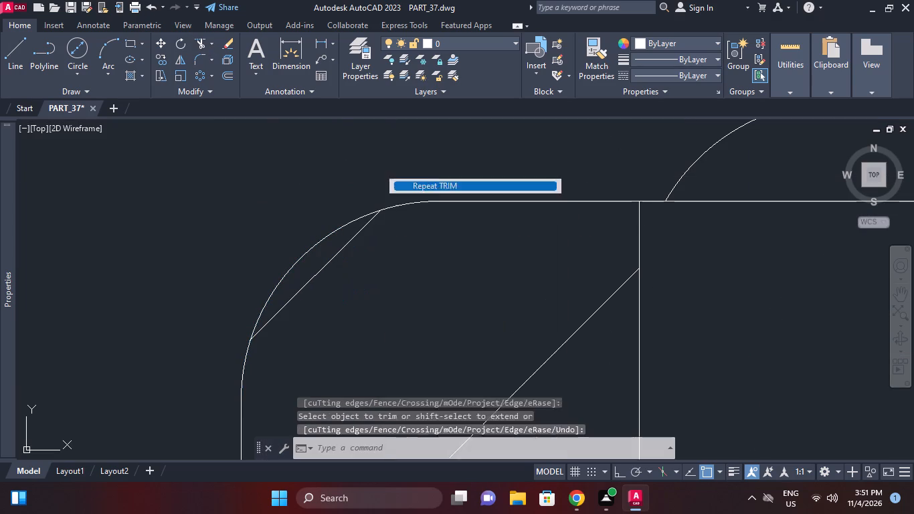
scroll(420, 181, down, 4)
middle_drag(679, 236, 95, 203)
scroll(363, 226, down, 2)
middle_drag(363, 226, 152, 260)
scroll(477, 231, up, 1)
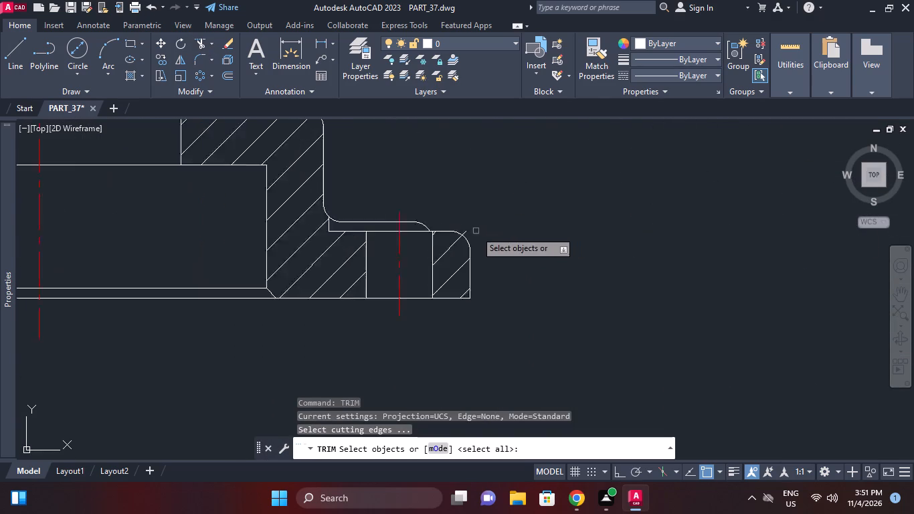
scroll(476, 231, up, 3)
click(450, 250)
right_click(465, 219)
click(448, 223)
right_click(490, 198)
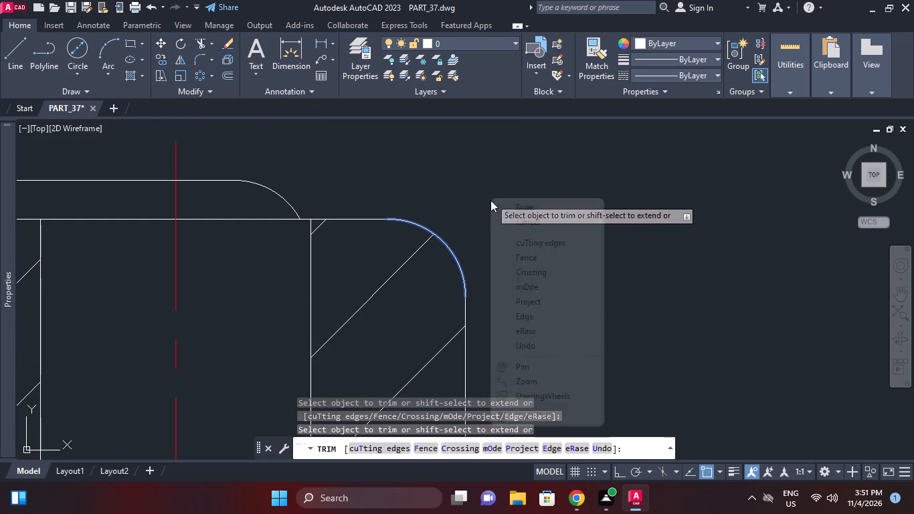
click(507, 211)
Add a vertical linear dimension from the section's bottom face to the top of the raised pad on the right flange, placed beside the flange.
scroll(506, 205, down, 4)
middle_drag(486, 231, 489, 238)
scroll(412, 246, down, 1)
middle_drag(415, 247, 506, 256)
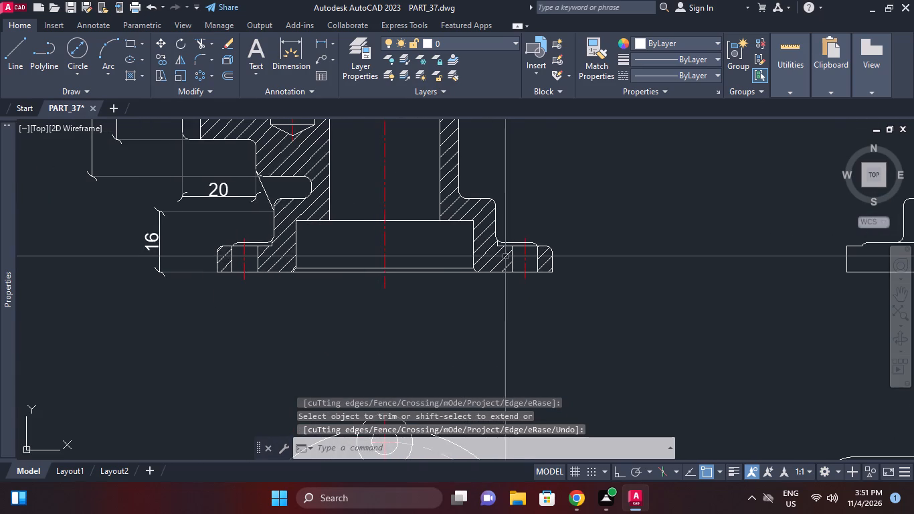
middle_drag(500, 260, 503, 278)
scroll(500, 267, down, 1)
middle_drag(565, 218, 565, 237)
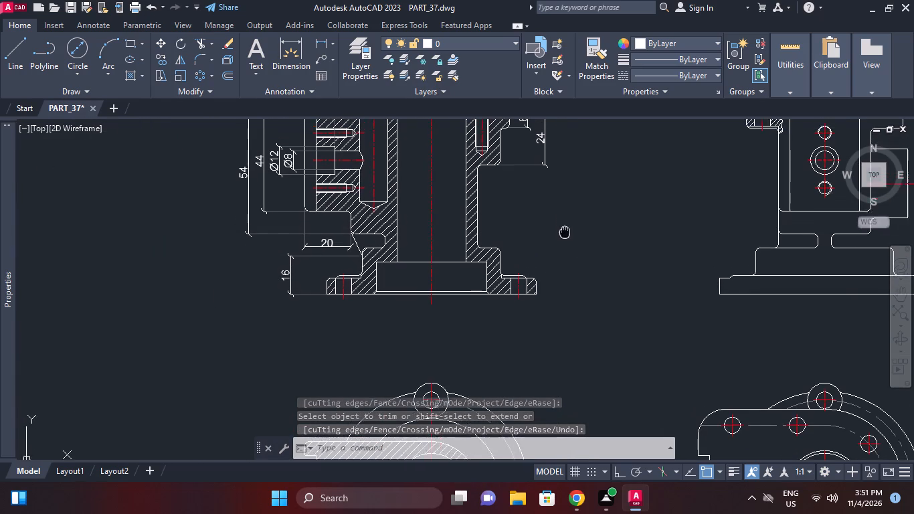
middle_drag(565, 237, 565, 244)
click(322, 46)
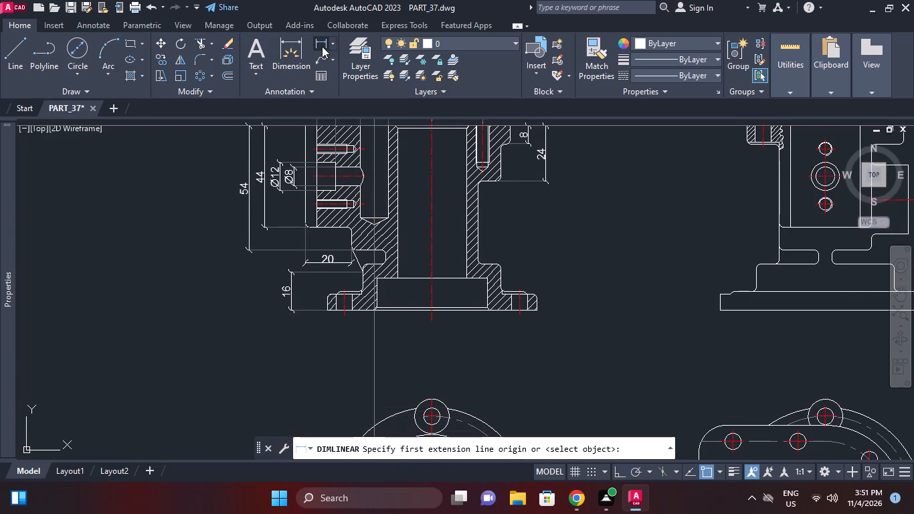
scroll(527, 302, up, 2)
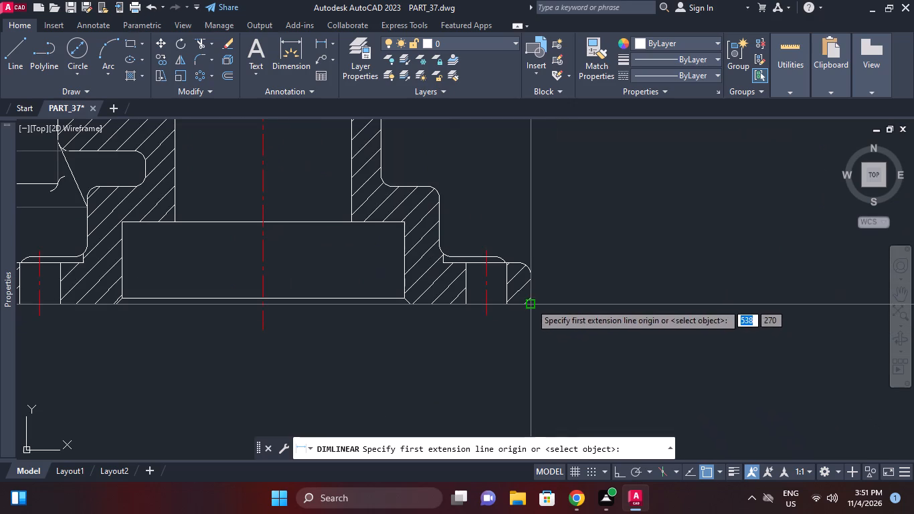
click(531, 303)
click(495, 254)
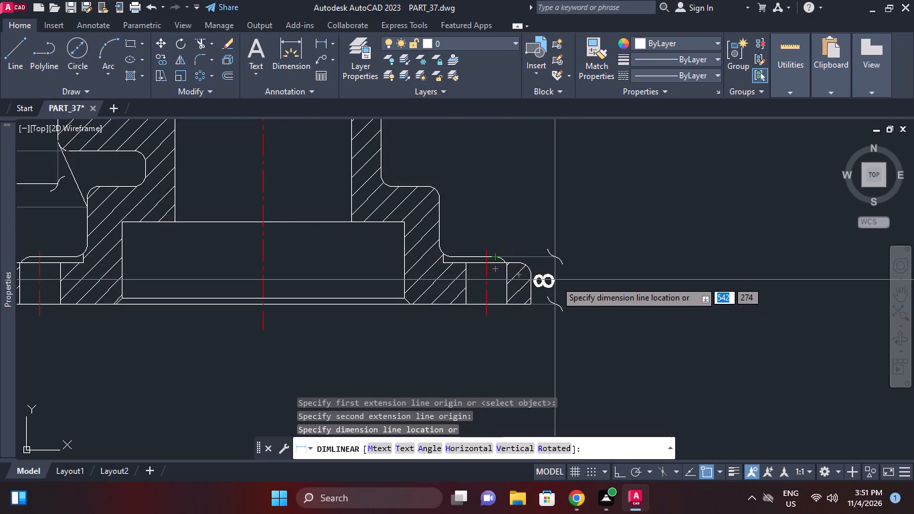
click(570, 282)
Add a vertical linear dimension from the bottom face to the right shoulder above the flange, placed outside the flange height dimension.
right_click(606, 243)
click(648, 222)
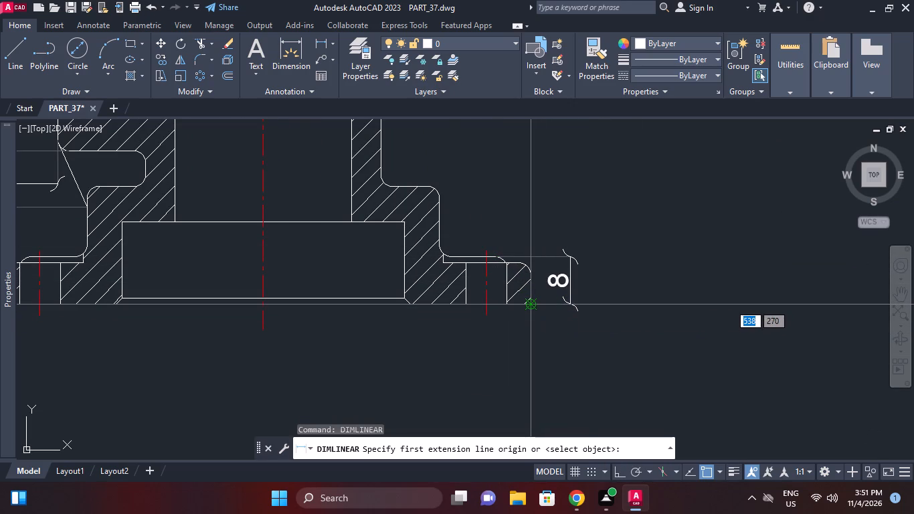
click(533, 304)
click(395, 183)
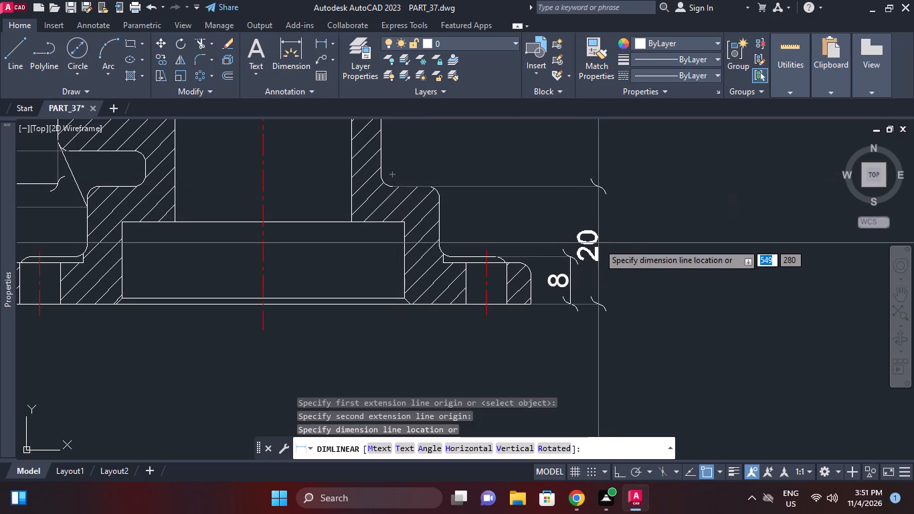
click(614, 247)
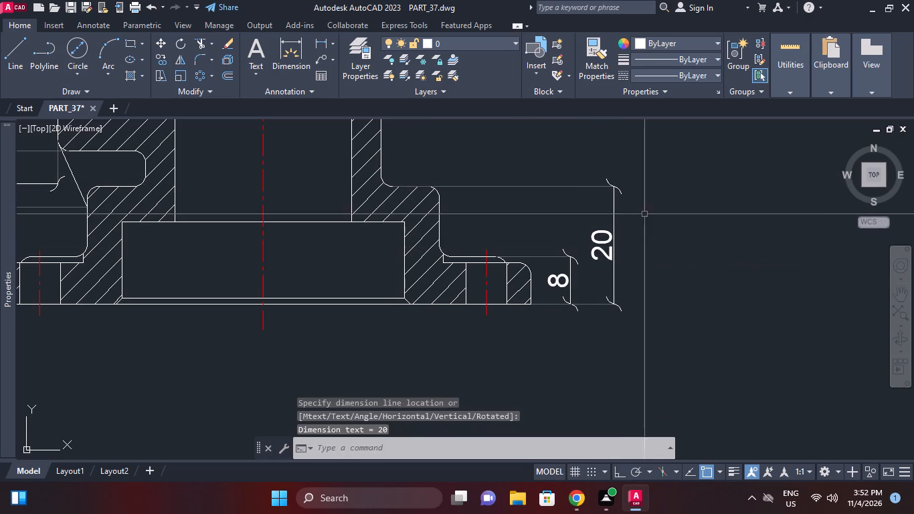
Add an overall height dimension from the section's bottom face to its top face, placed outside the other right-side dimensions.
right_click(647, 213)
click(684, 217)
click(529, 304)
scroll(563, 261, down, 3)
middle_drag(563, 261, 563, 280)
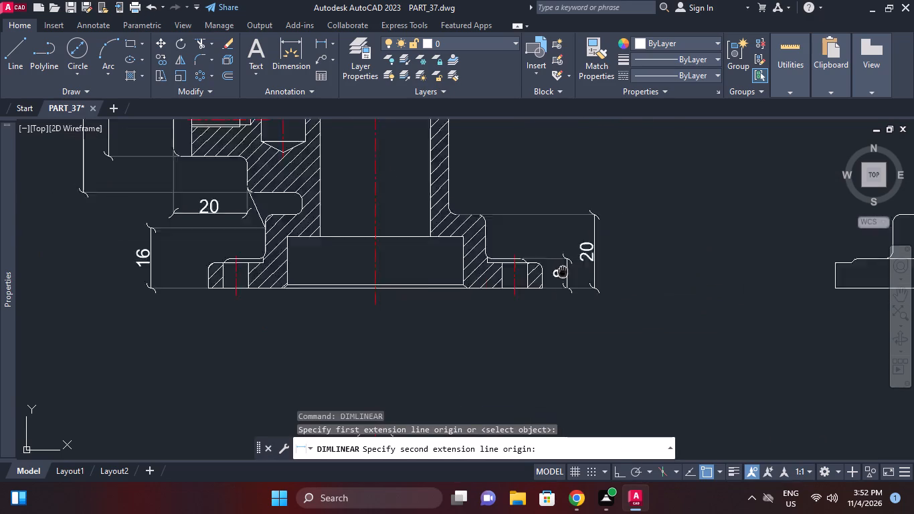
middle_drag(563, 280, 563, 283)
middle_drag(569, 244, 570, 309)
scroll(535, 232, up, 3)
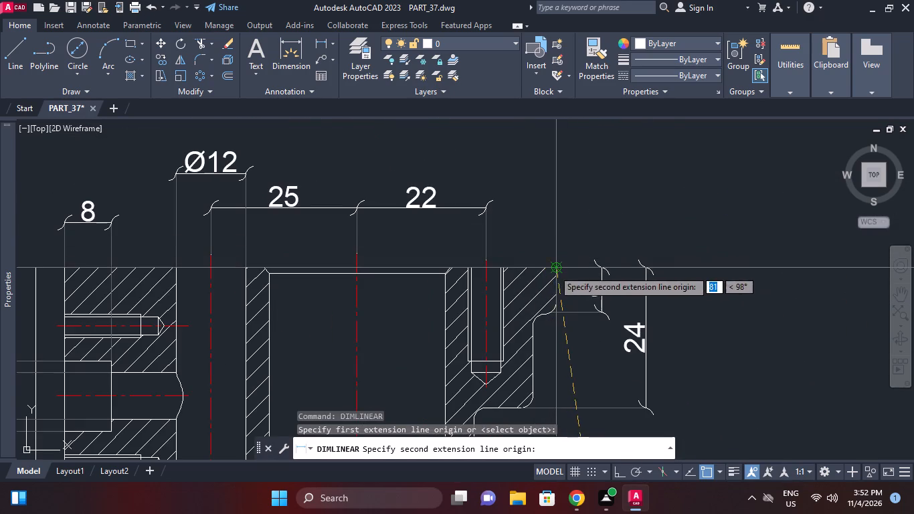
click(554, 270)
scroll(652, 282, down, 1)
middle_drag(650, 280, 628, 223)
middle_drag(653, 253, 639, 176)
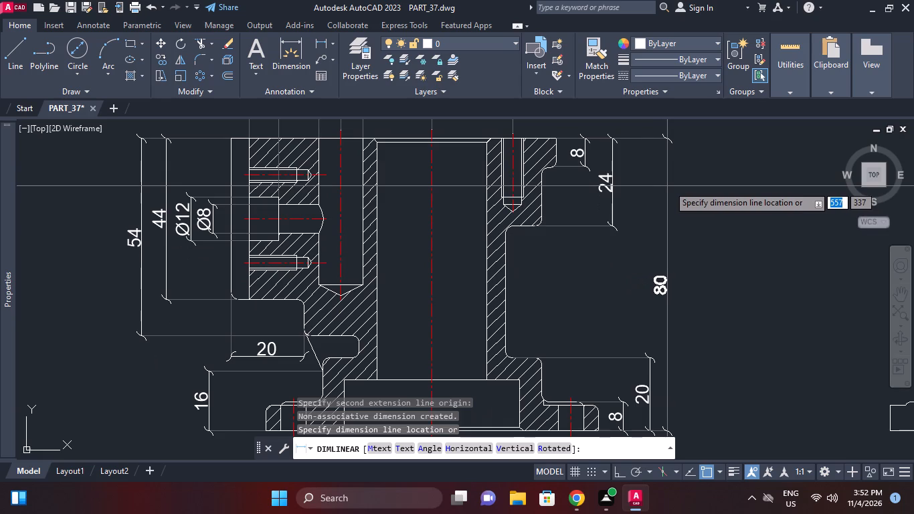
click(671, 183)
Dimension the depth of the bottom counterbore vertically, with the dimension line inside the counterbore to the right of the centreline.
middle_drag(699, 207, 687, 195)
scroll(699, 207, down, 1)
middle_drag(695, 214, 727, 216)
middle_drag(697, 247, 719, 209)
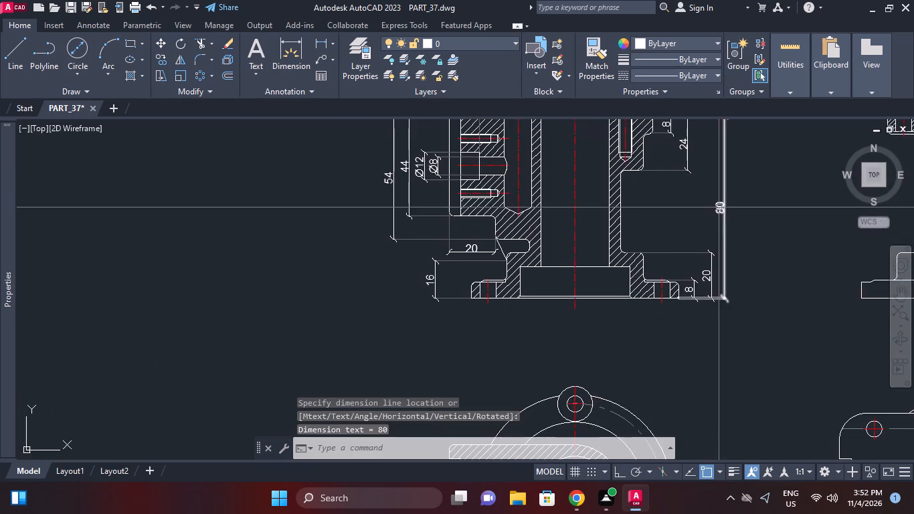
middle_drag(707, 229, 684, 246)
scroll(691, 243, down, 1)
right_click(745, 171)
click(769, 179)
middle_drag(672, 171, 658, 137)
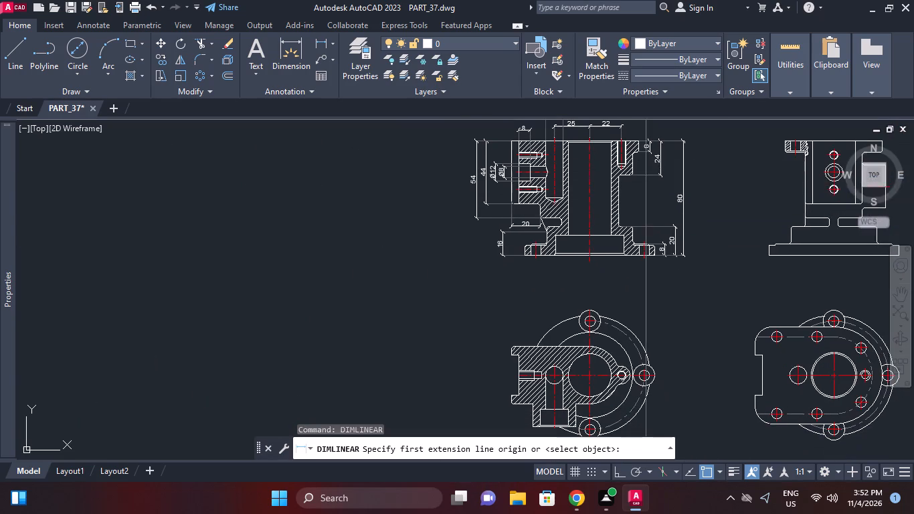
scroll(605, 238, up, 3)
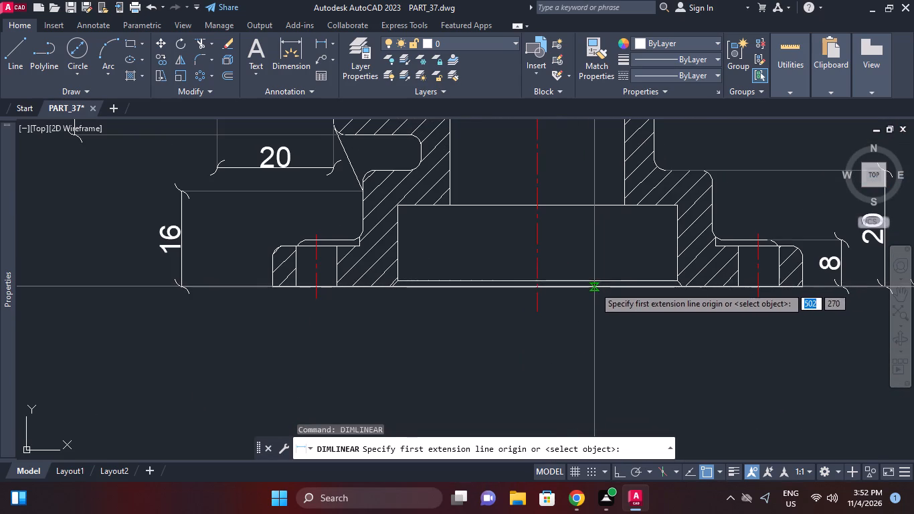
click(594, 286)
click(591, 202)
click(591, 202)
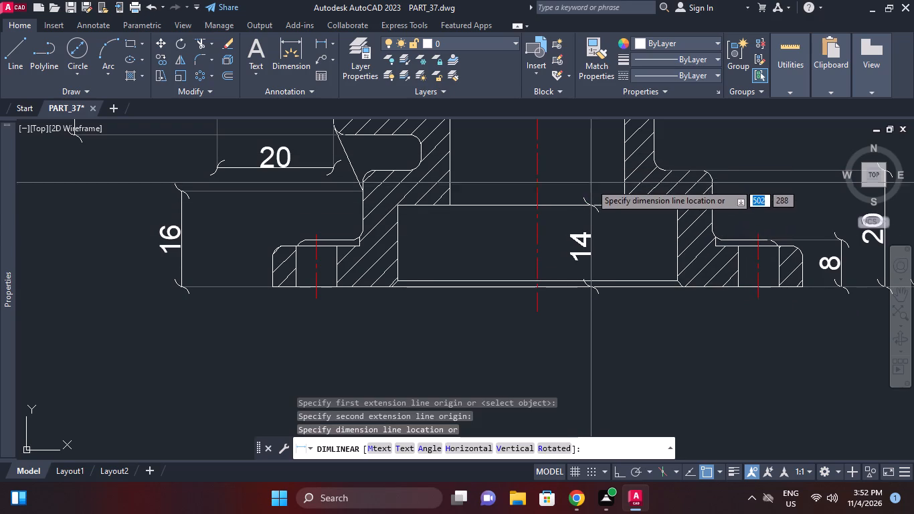
click(591, 202)
Add a horizontal linear dimension across the bottom counterbore's side walls, placed below the base.
right_click(585, 151)
click(616, 165)
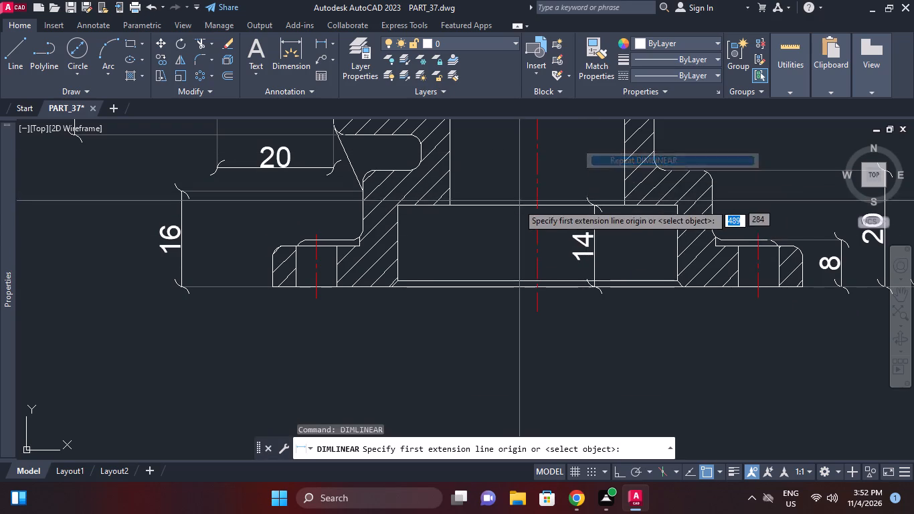
middle_drag(510, 197, 511, 184)
scroll(466, 285, up, 2)
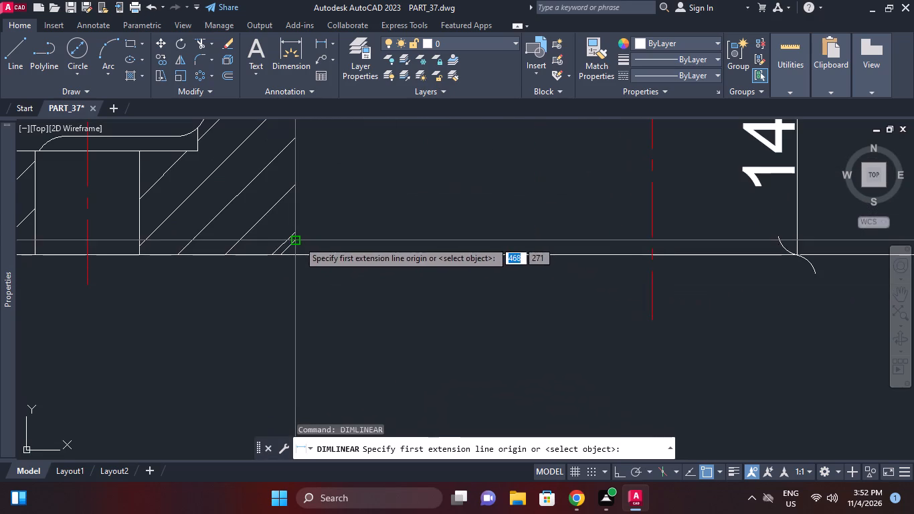
click(298, 241)
middle_click(545, 272)
scroll(541, 270, down, 1)
middle_drag(666, 284, 577, 277)
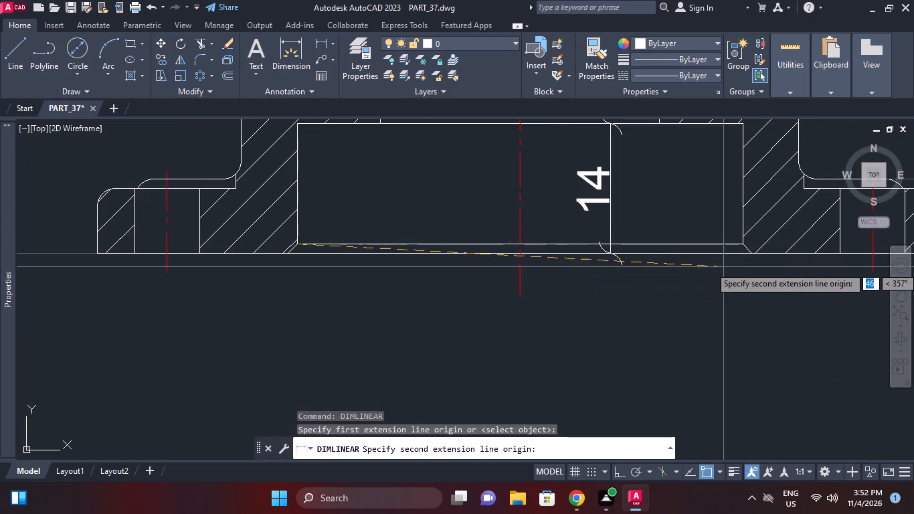
click(743, 242)
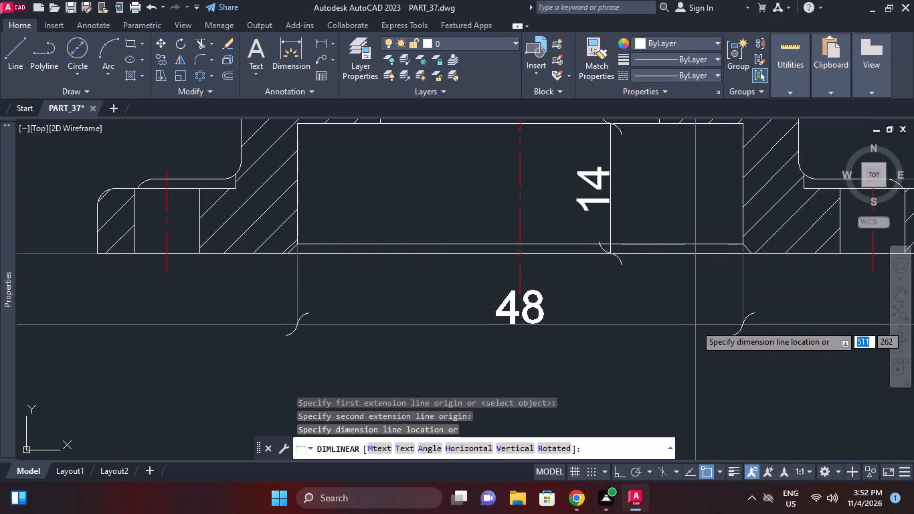
click(698, 345)
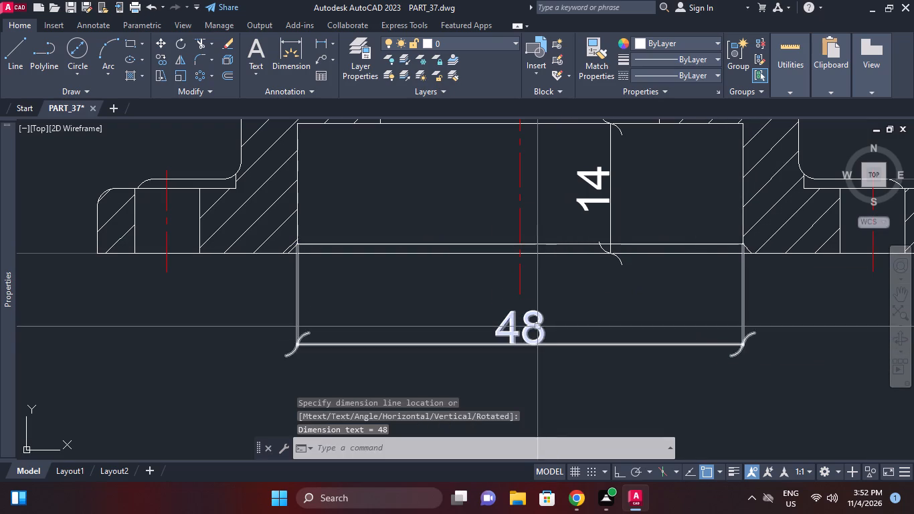
Append the tolerance H7 to the counterbore width dimension so its text reads 48H7.
double_click(535, 326)
key(Right)
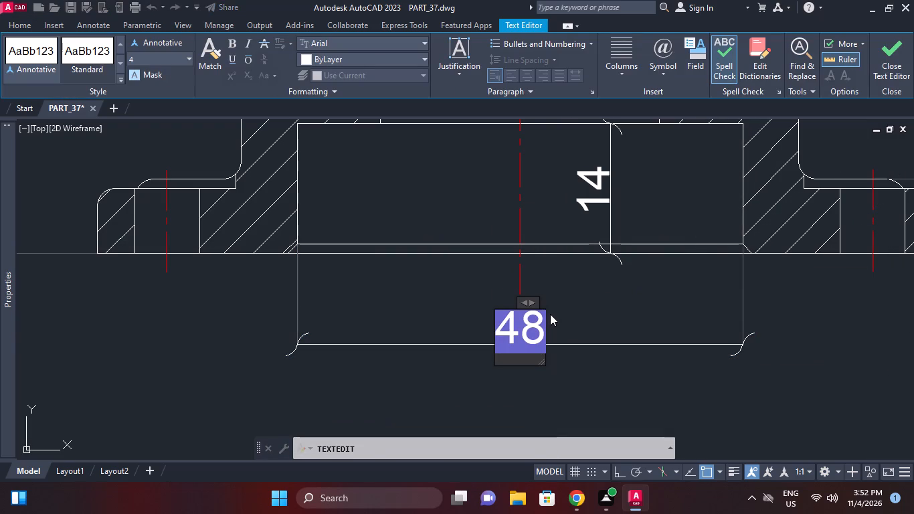
key(h)
key(7)
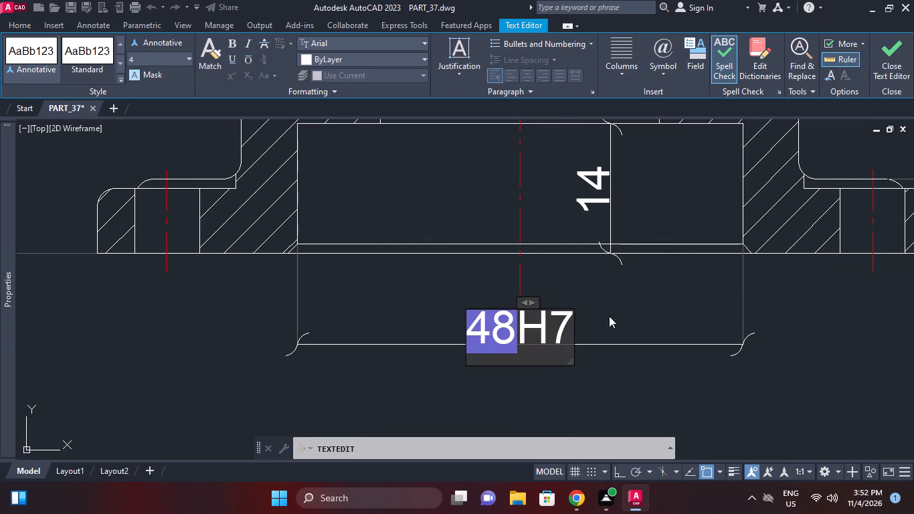
click(647, 322)
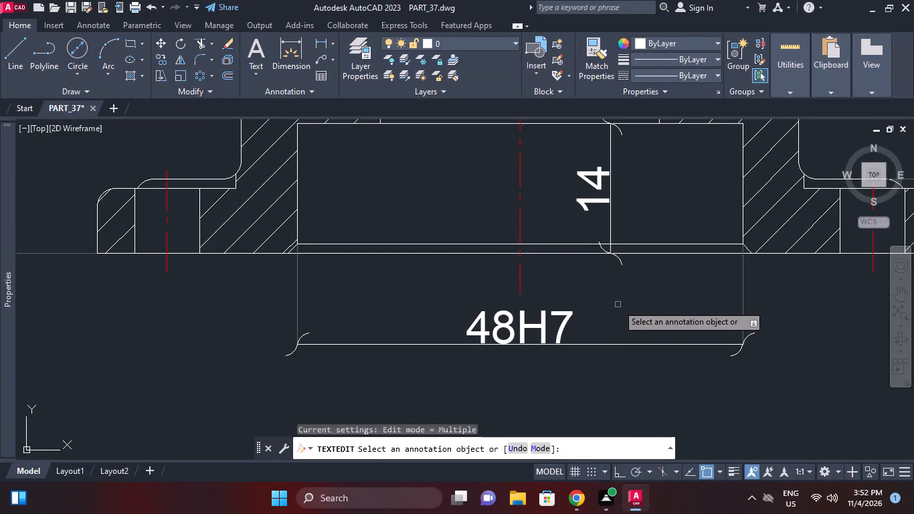
right_click(616, 301)
click(652, 301)
Add a horizontal linear dimension across the body's outer sides just above the base flange, placed below the 48H7 dimension.
right_click(438, 174)
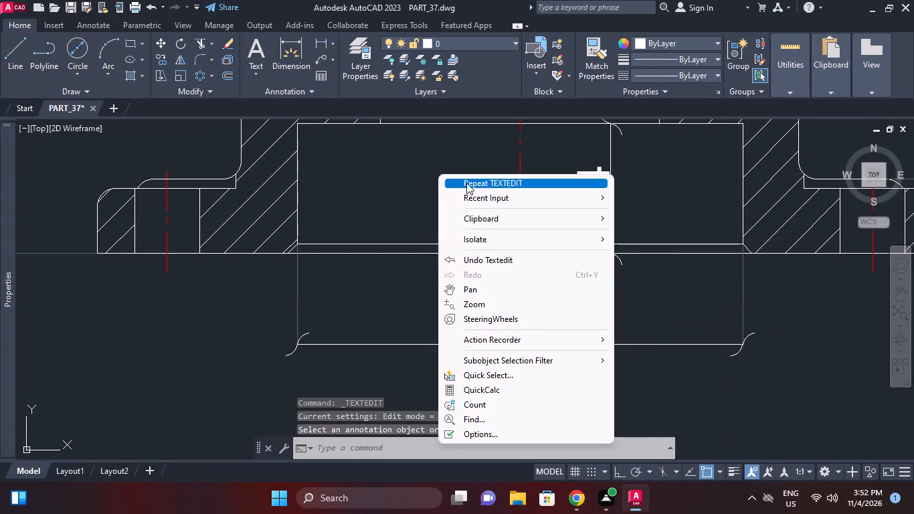
click(659, 210)
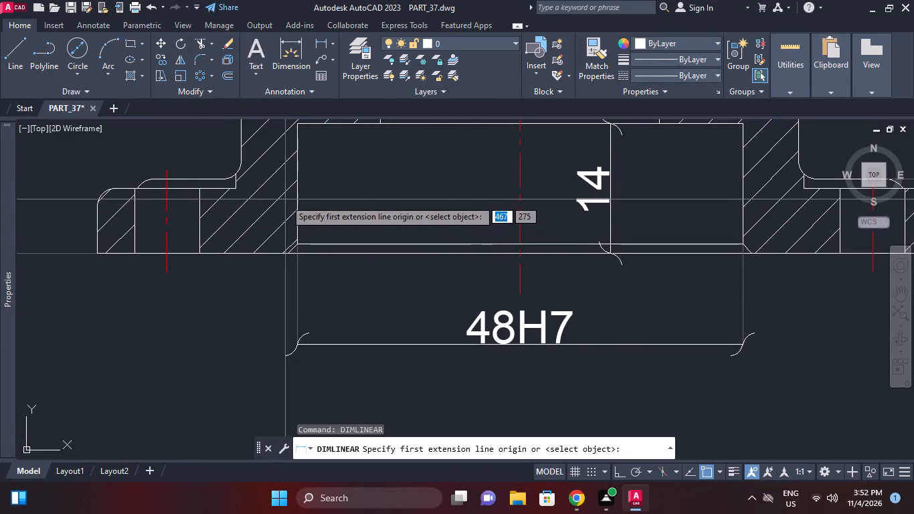
click(240, 191)
middle_drag(385, 271, 118, 248)
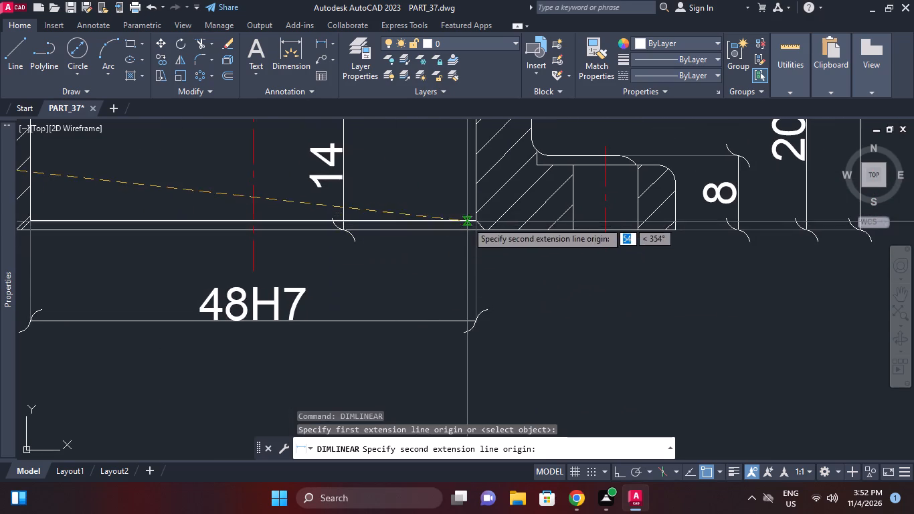
middle_drag(496, 211, 496, 272)
click(533, 199)
middle_drag(462, 272, 458, 262)
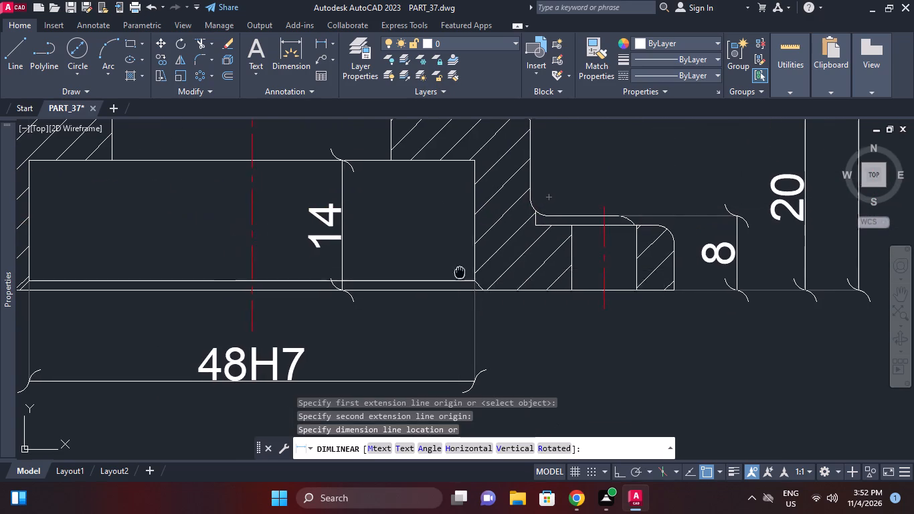
middle_drag(458, 262, 488, 200)
middle_drag(457, 315, 515, 226)
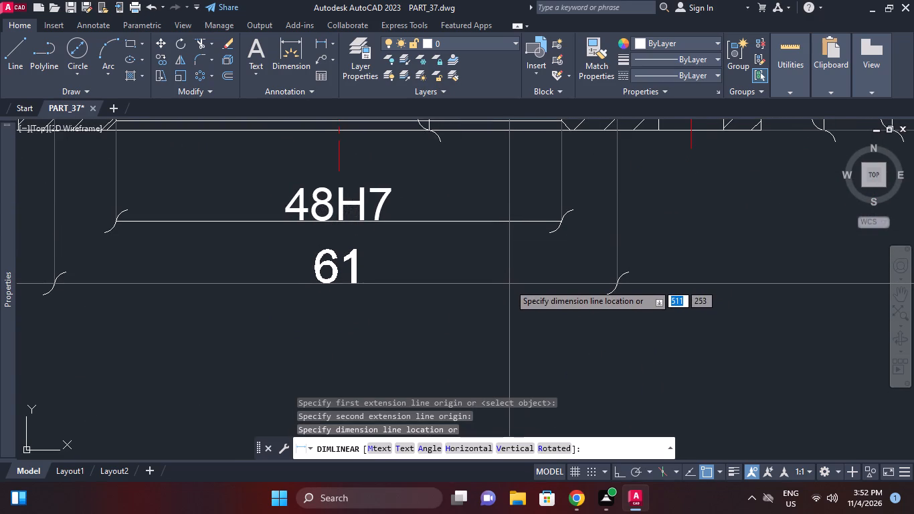
click(507, 281)
Stretch the left extension origin of the 61 dimension to the upper end of the fillet on the body's outer side.
scroll(254, 193, down, 1)
middle_drag(259, 201, 375, 266)
scroll(236, 233, up, 1)
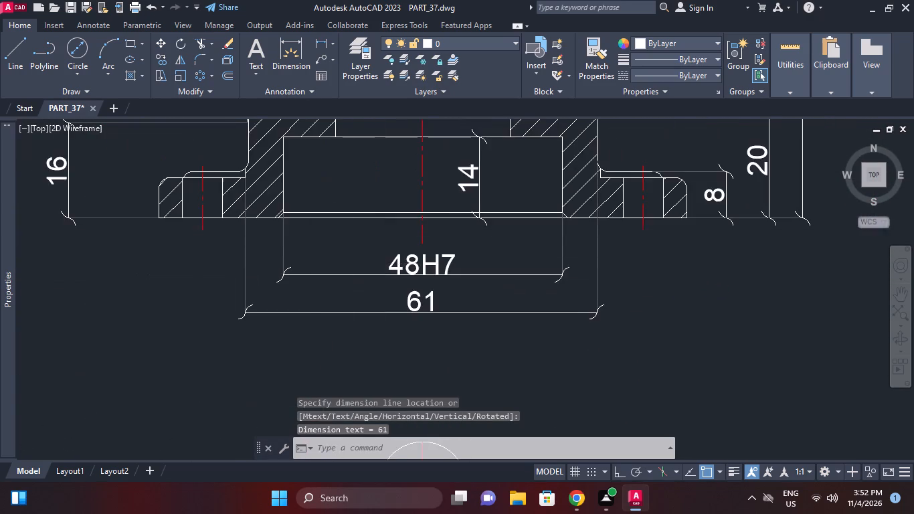
click(248, 250)
scroll(243, 139, up, 2)
middle_drag(243, 139, 265, 256)
scroll(286, 258, up, 1)
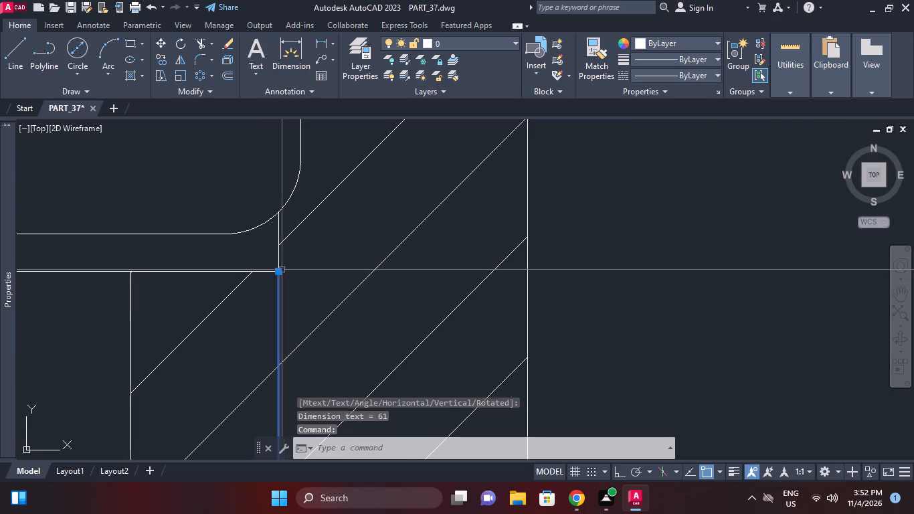
click(280, 271)
click(299, 165)
right_click(355, 155)
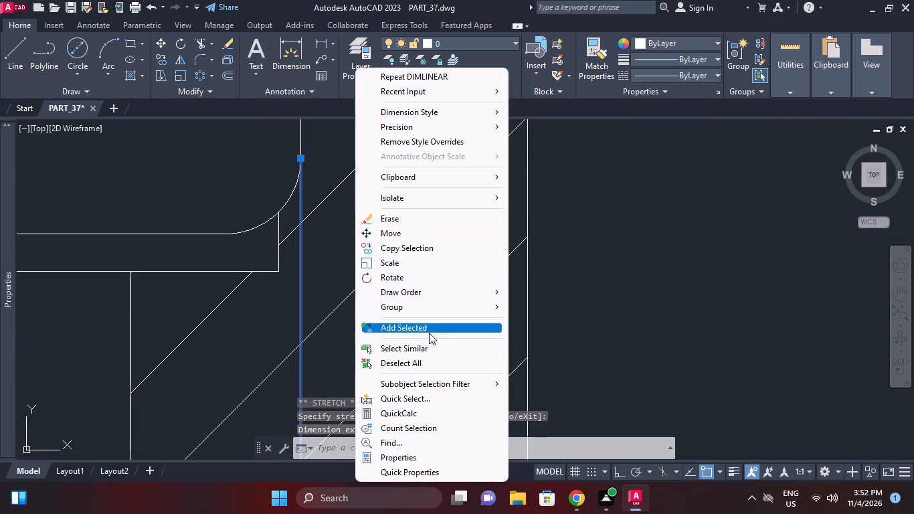
click(427, 361)
Add a diameter symbol in front of the 48H7 counterbore dimension so its text reads Ø48H7.
scroll(470, 266, down, 3)
middle_drag(461, 263, 381, 210)
middle_drag(505, 274, 474, 207)
middle_drag(531, 257, 491, 197)
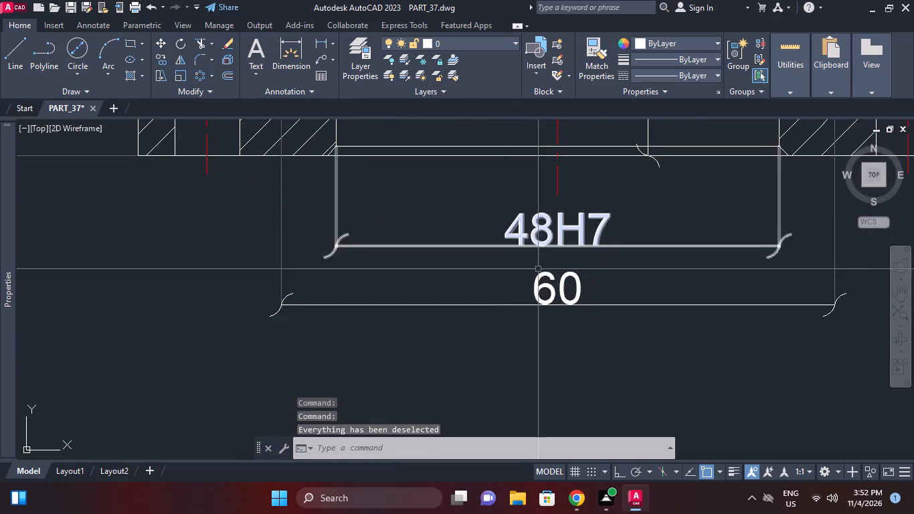
middle_drag(540, 272, 539, 262)
double_click(532, 213)
double_click(515, 224)
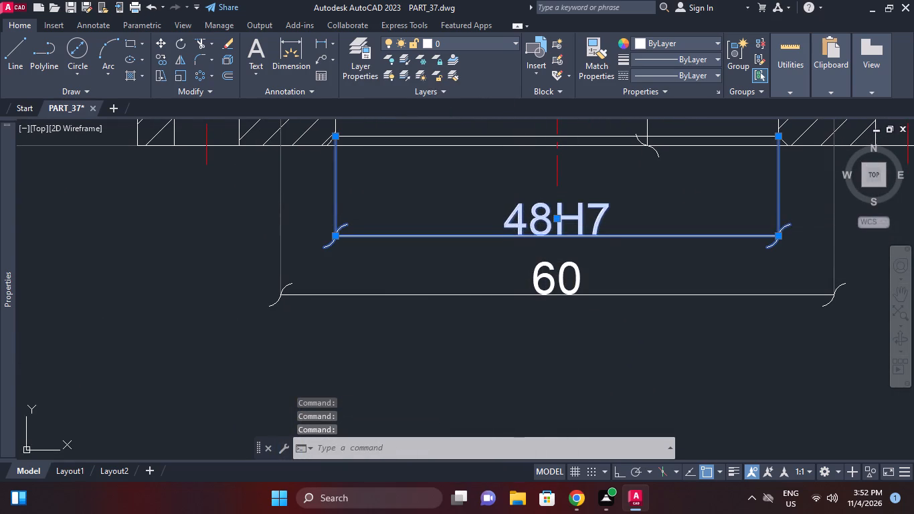
click(676, 64)
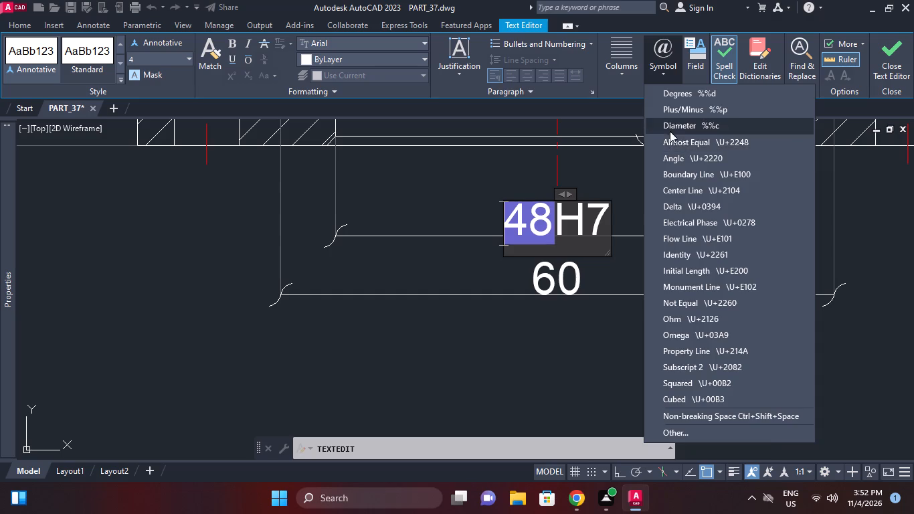
click(670, 128)
middle_drag(439, 191, 440, 159)
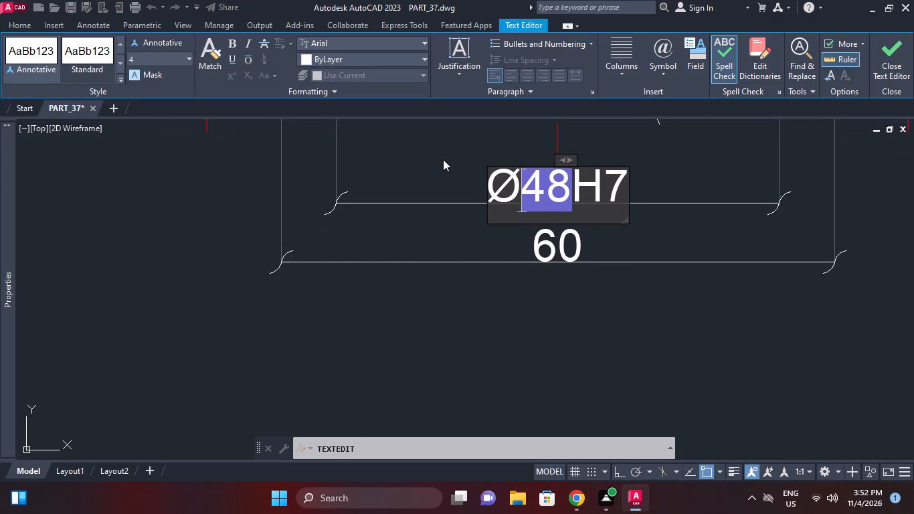
right_click(450, 165)
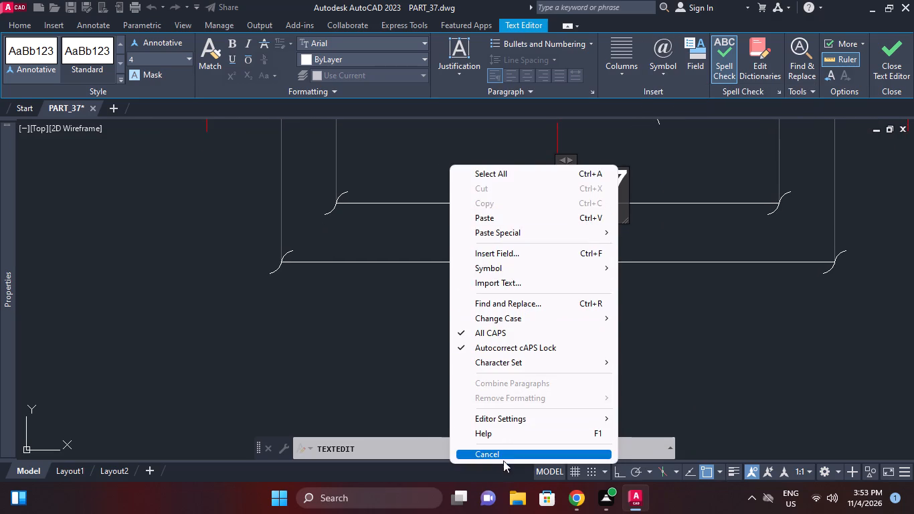
click(503, 461)
click(478, 243)
Add a diameter symbol to the 60 body-width dimension below it so its text reads Ø60.
click(571, 248)
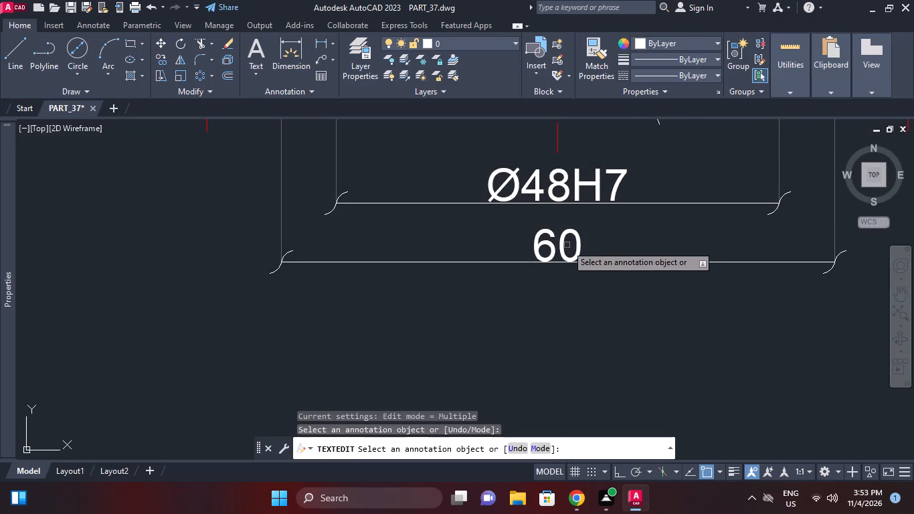
click(559, 234)
click(669, 74)
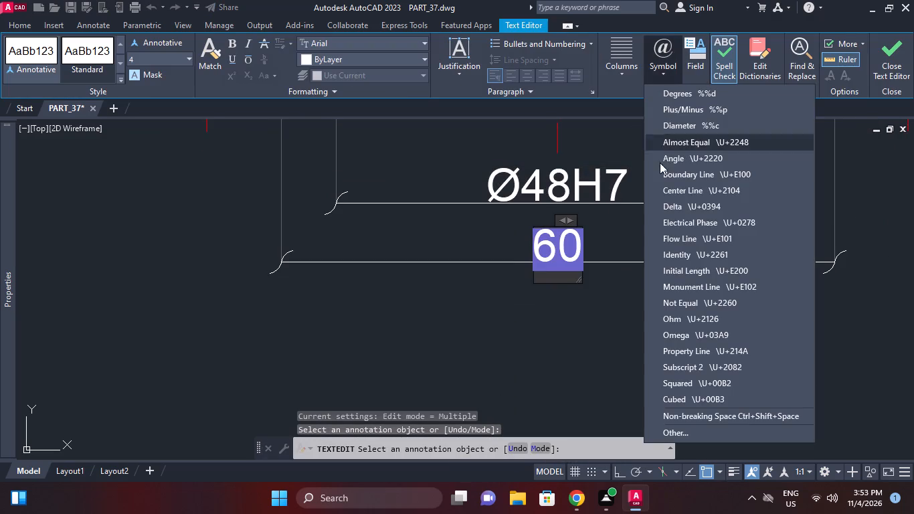
click(693, 126)
right_click(385, 219)
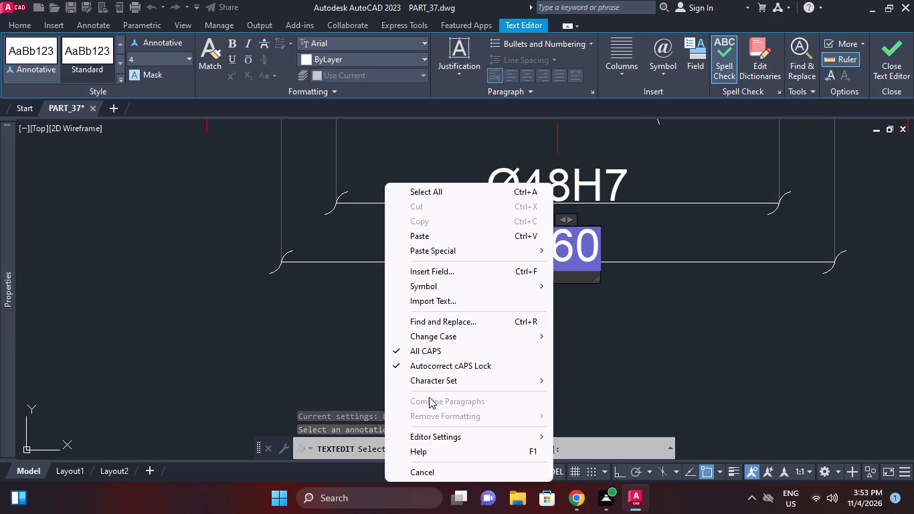
click(442, 477)
click(476, 241)
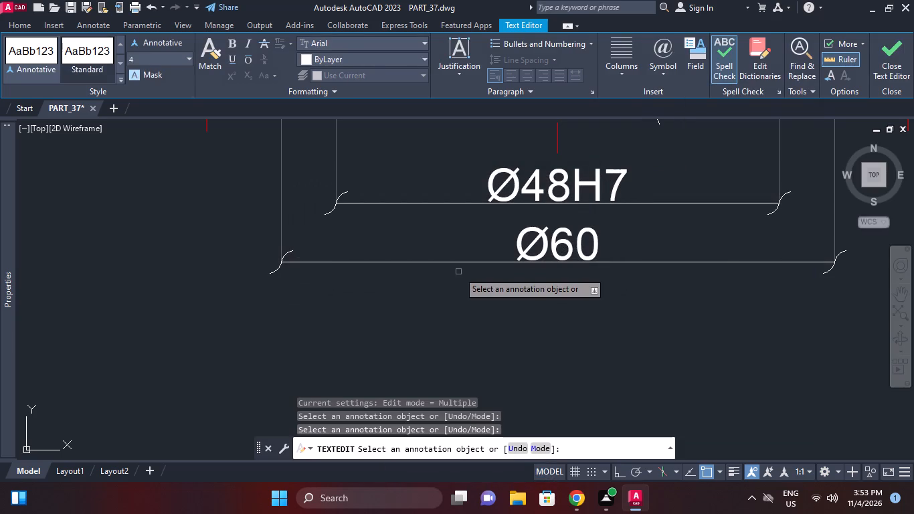
scroll(442, 279, down, 1)
right_click(385, 185)
click(403, 197)
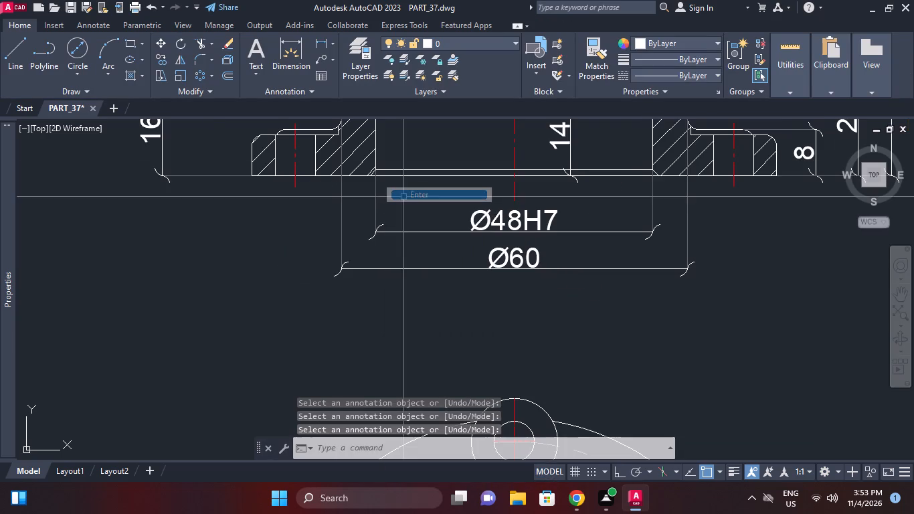
Add a horizontal linear dimension between the centrelines of the two base flange holes, placed below the Ø60 dimension.
click(318, 44)
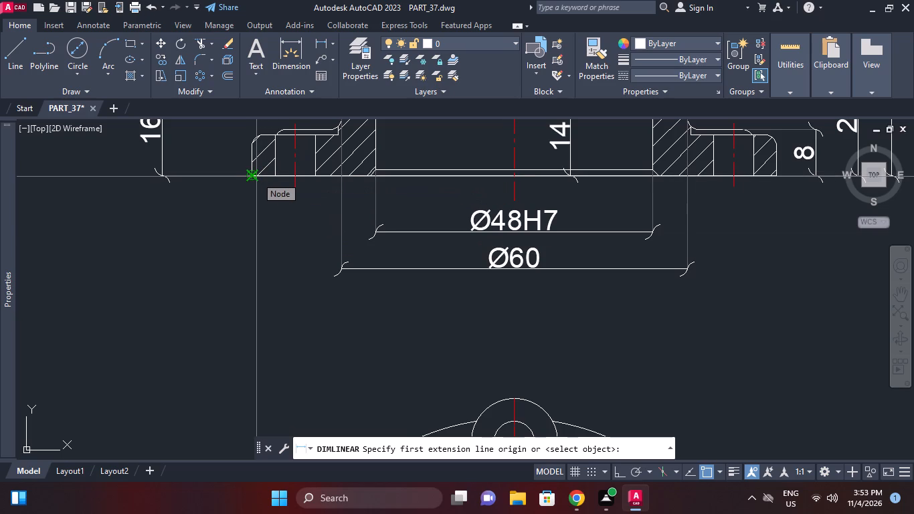
click(298, 191)
middle_drag(361, 262, 244, 266)
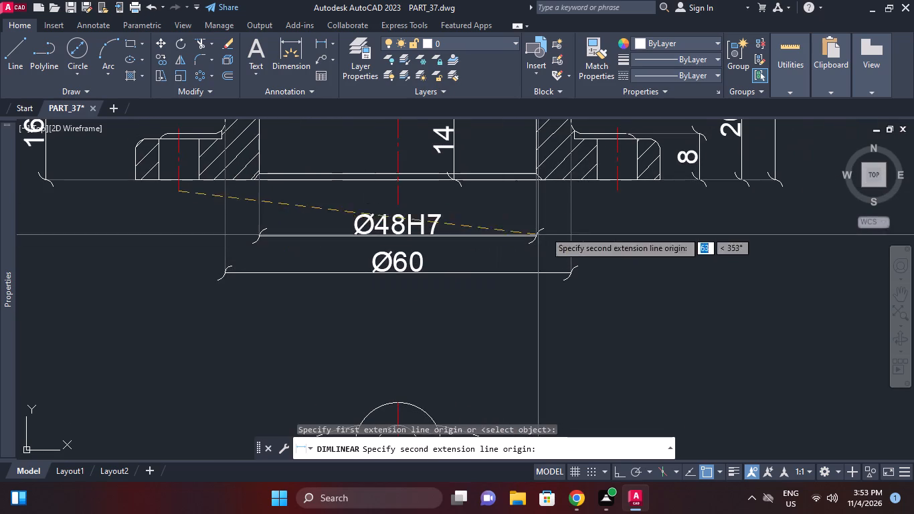
click(620, 189)
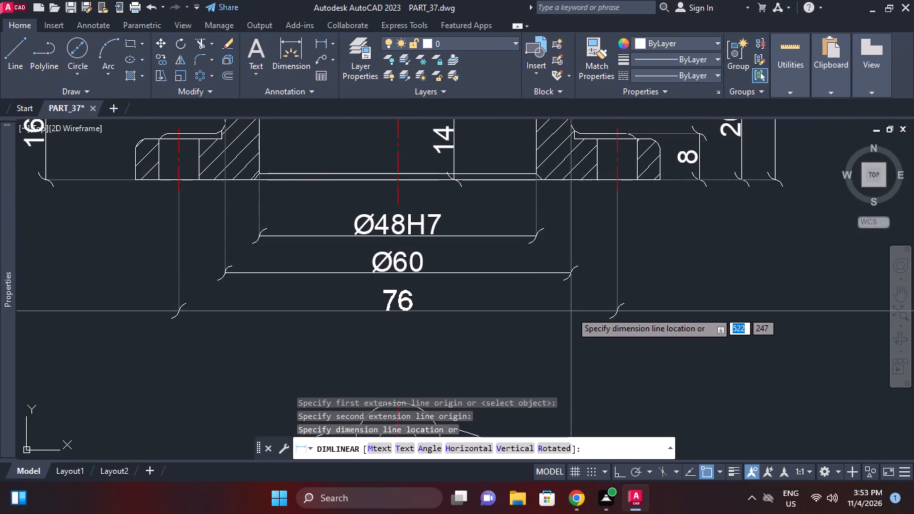
click(571, 311)
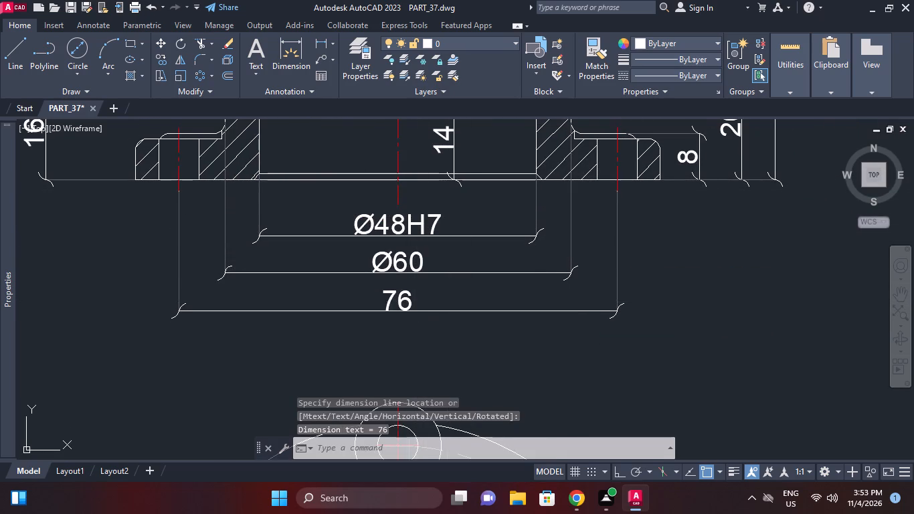
Add a diameter symbol to the base hole spacing dimension so its text reads Ø76.
double_click(409, 300)
click(656, 74)
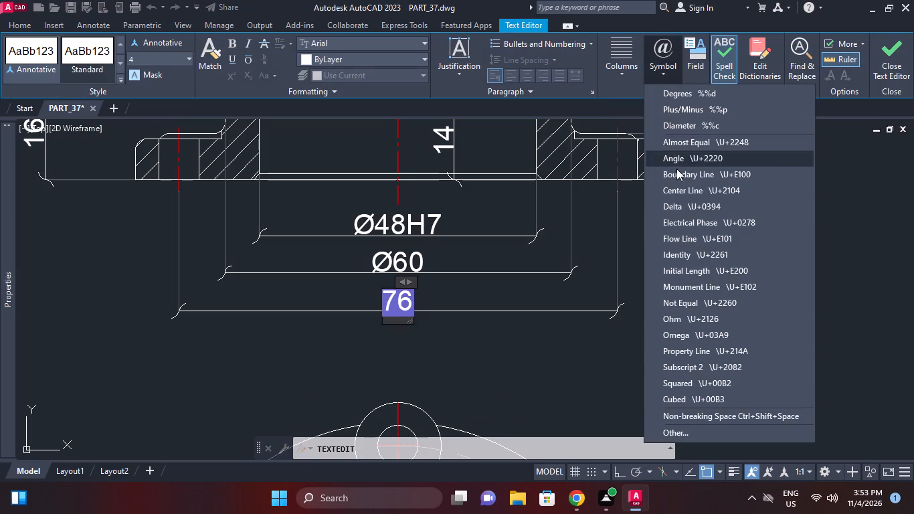
click(680, 129)
click(733, 244)
right_click(639, 268)
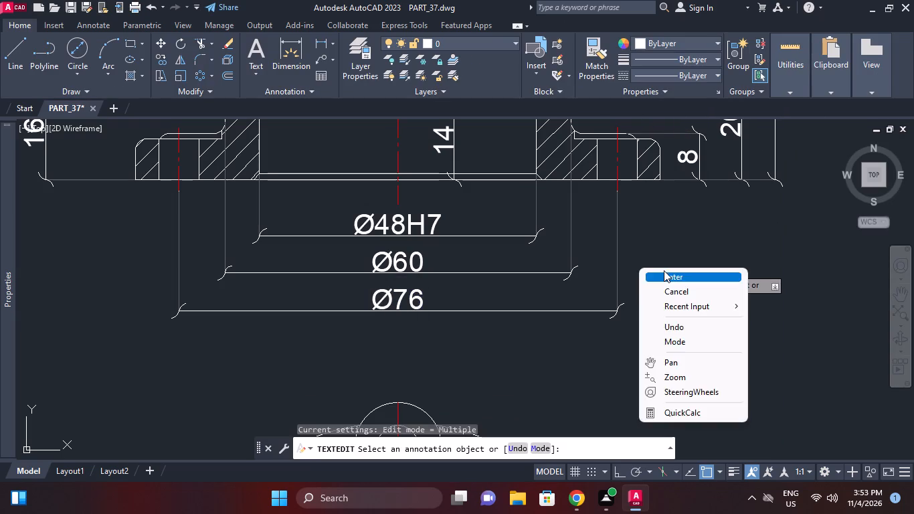
click(664, 270)
Dimension the Ø12 vertical blind hole's depth from its bottom shoulder to the top face, with the dimension line inside the central bore.
scroll(616, 266, down, 1)
middle_drag(616, 268, 612, 274)
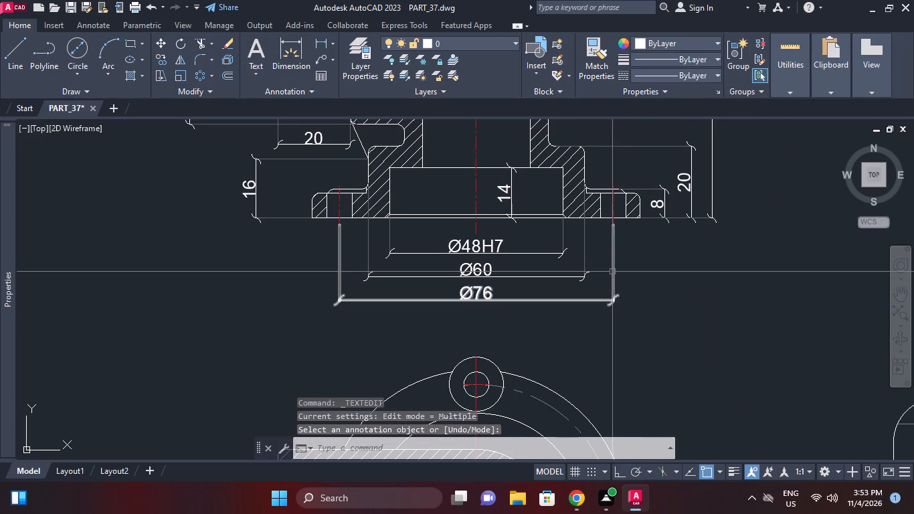
middle_drag(652, 280, 540, 287)
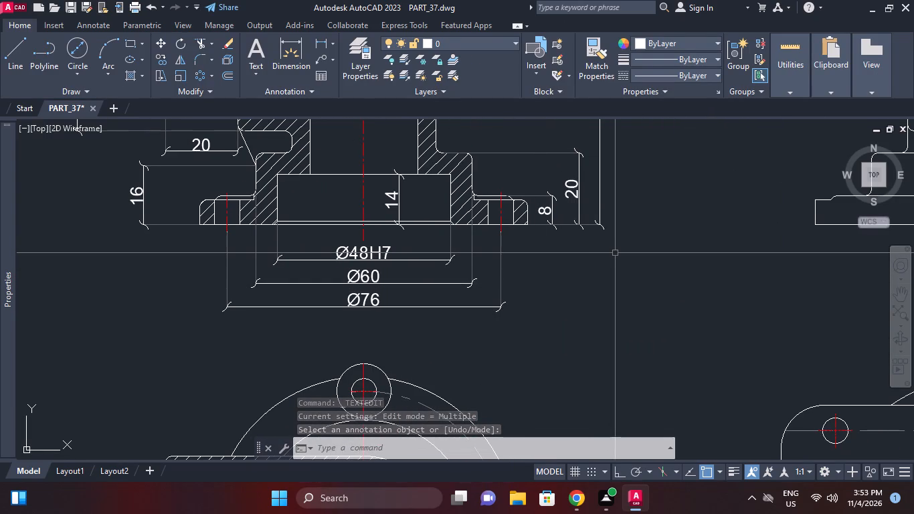
middle_drag(622, 266, 622, 288)
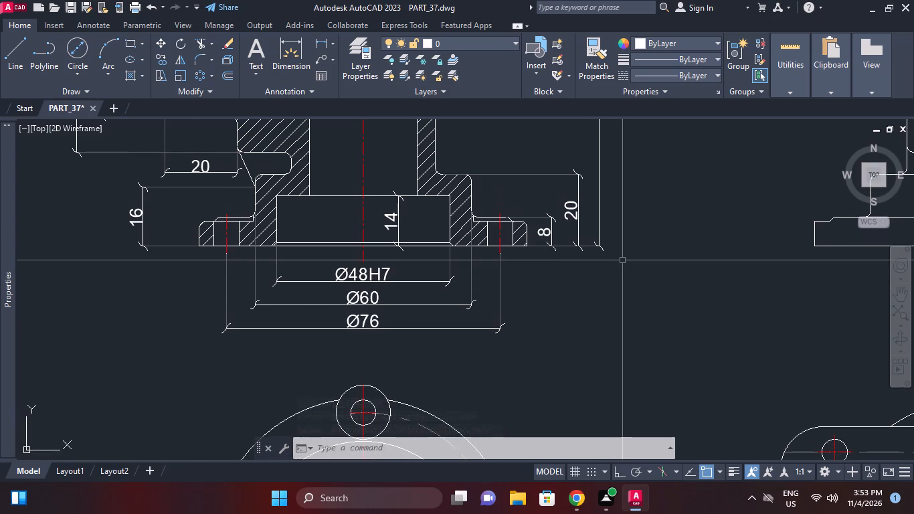
middle_drag(620, 260, 618, 281)
right_click(648, 197)
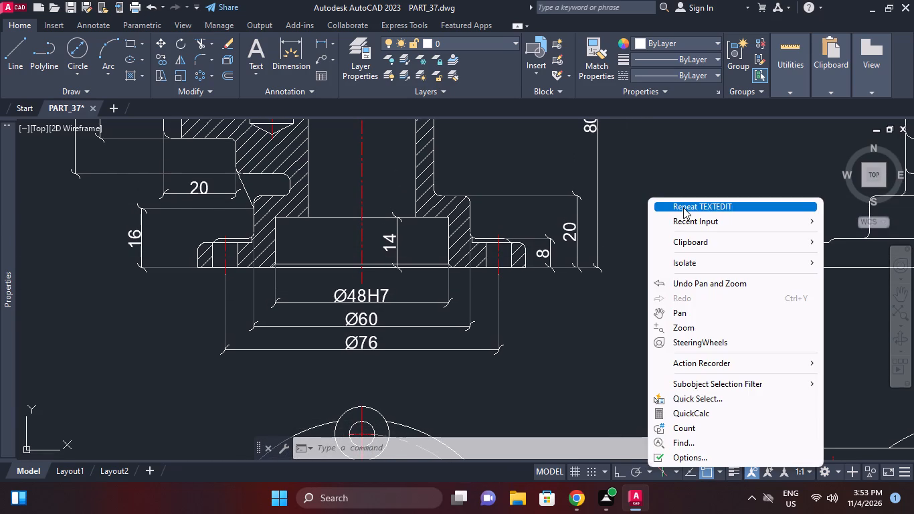
click(680, 222)
click(558, 240)
middle_drag(473, 217, 518, 337)
scroll(367, 320, down, 1)
middle_click(365, 320)
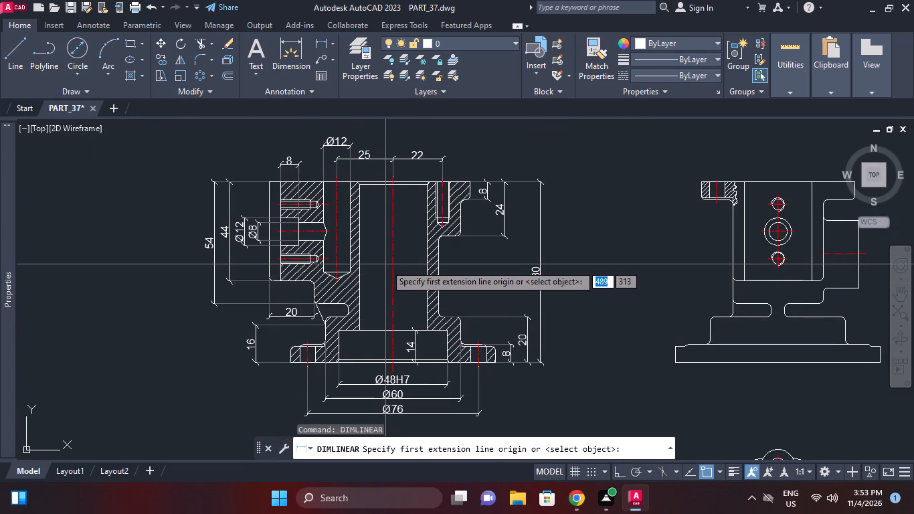
scroll(375, 259, up, 2)
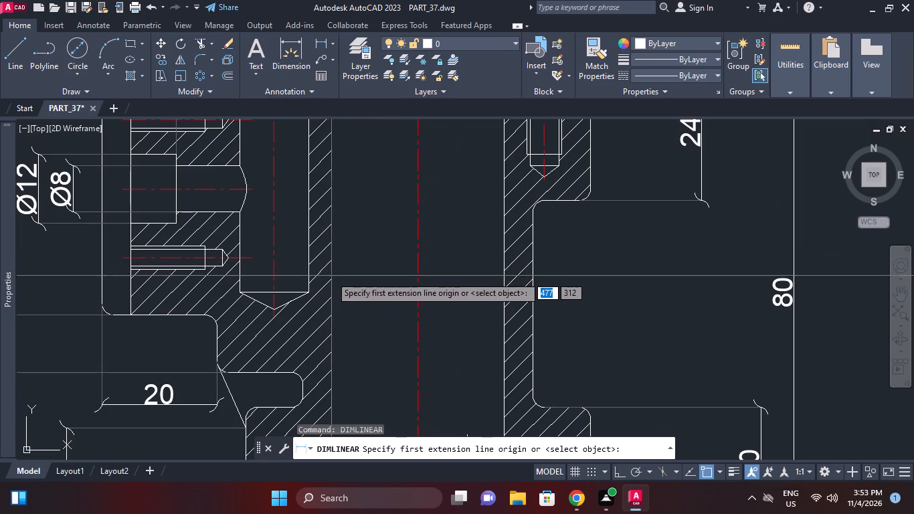
click(312, 292)
middle_drag(357, 230, 362, 400)
scroll(316, 234, up, 2)
click(312, 230)
scroll(396, 285, down, 1)
middle_drag(395, 280, 409, 163)
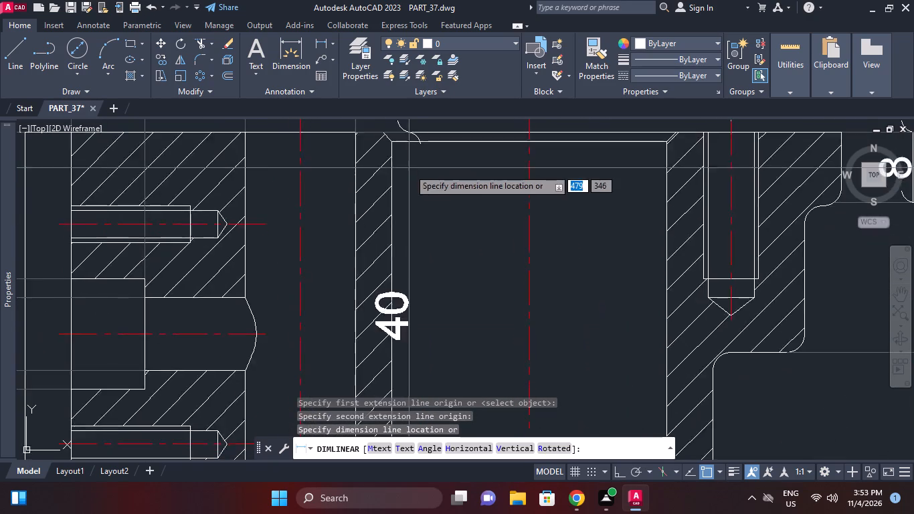
scroll(409, 169, down, 1)
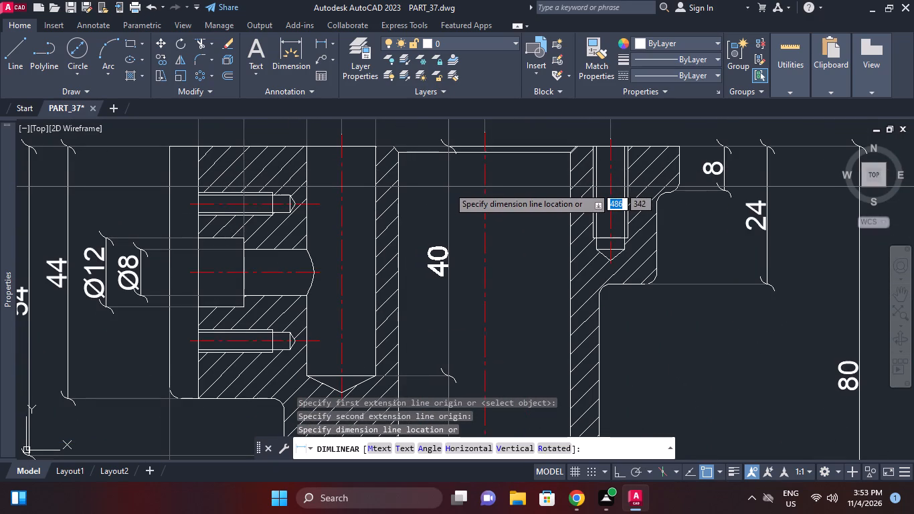
click(446, 184)
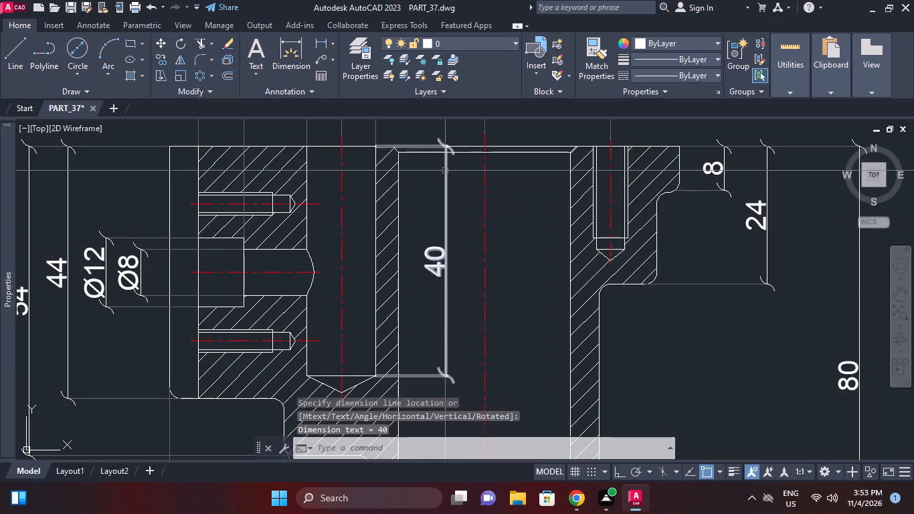
Stretch the upper extension origin of the 40 depth dimension along the top edge to beside its dimension line.
middle_drag(445, 166, 455, 240)
scroll(455, 240, up, 1)
click(455, 240)
click(341, 207)
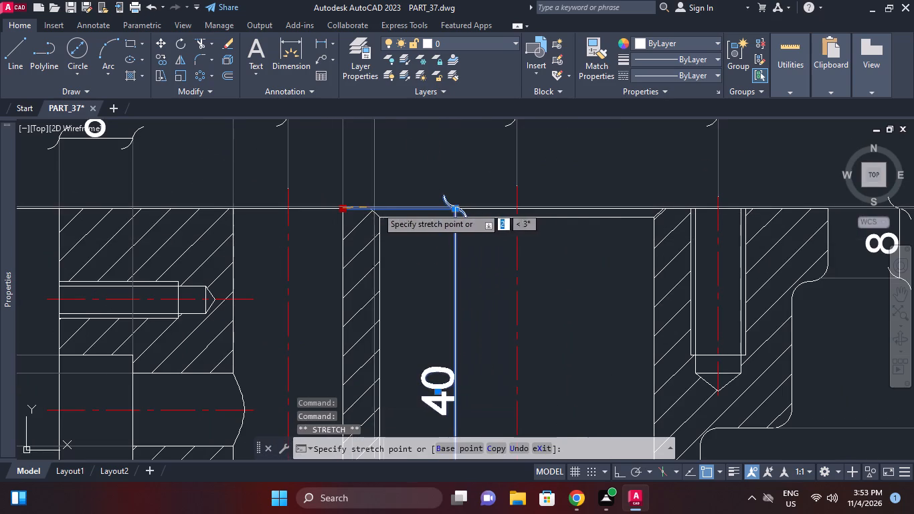
click(451, 211)
right_click(452, 191)
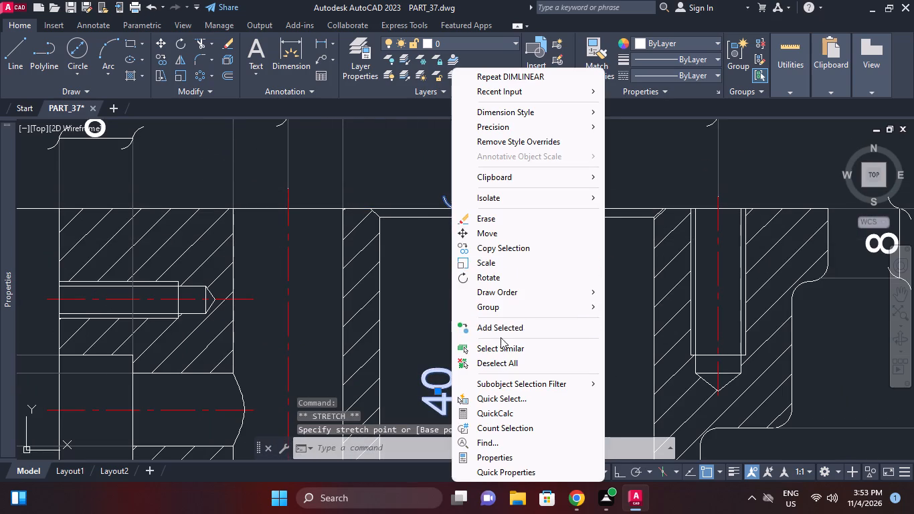
click(499, 363)
Add a horizontal linear dimension across the central bore's side walls, placed inside the bore just below the 40 depth dimension.
scroll(472, 319, down, 2)
middle_drag(470, 317, 435, 205)
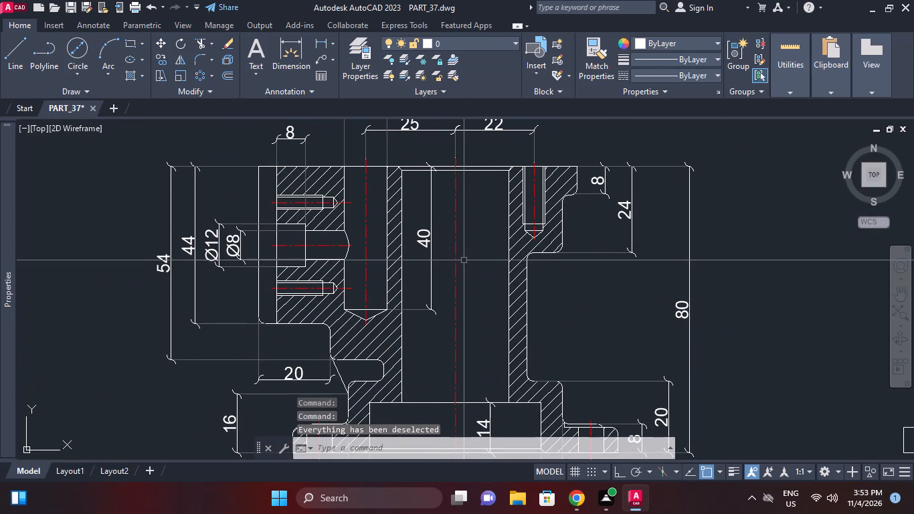
middle_drag(465, 260, 462, 238)
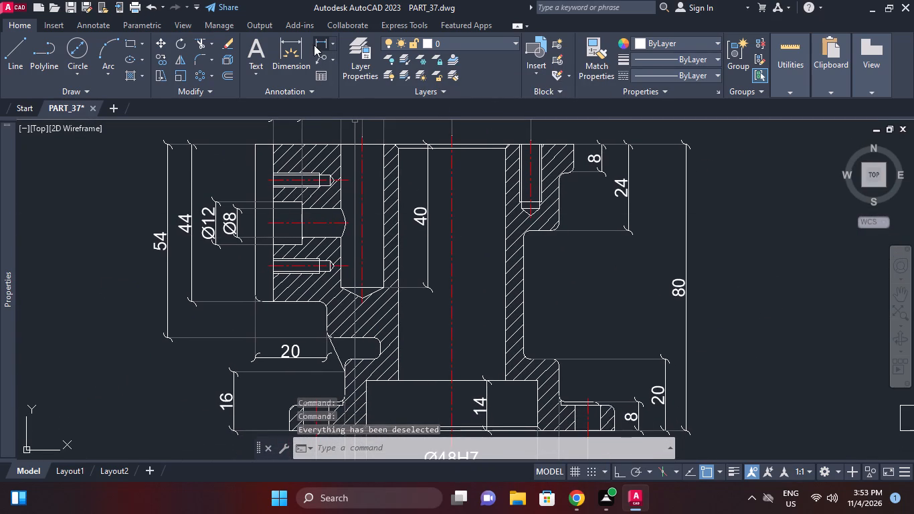
click(314, 42)
scroll(432, 323, up, 1)
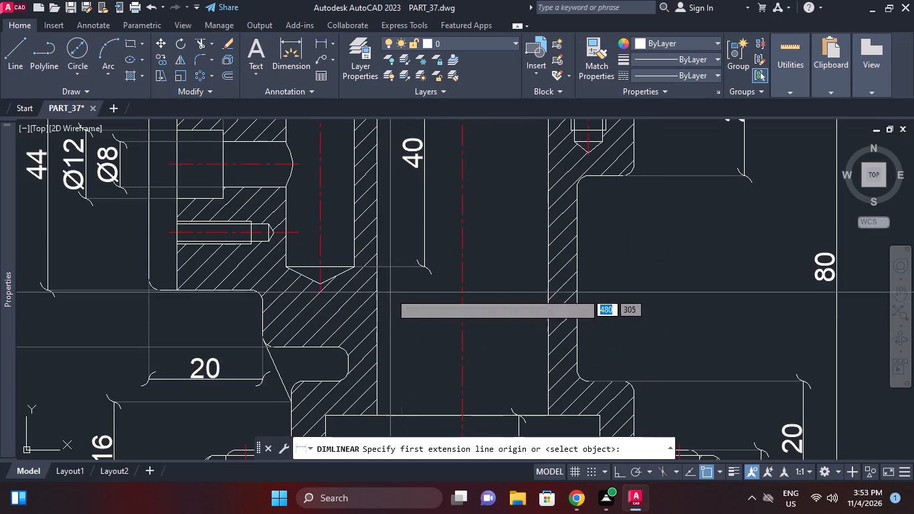
click(379, 290)
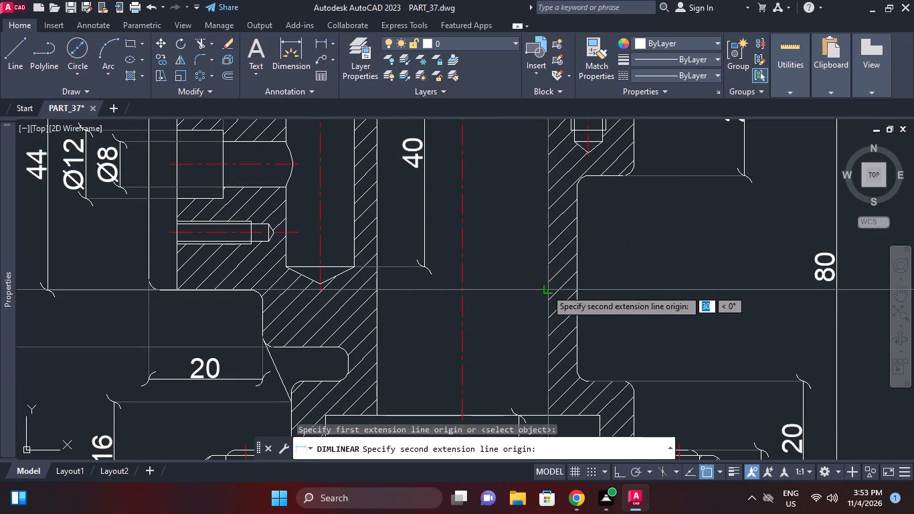
click(546, 289)
click(546, 288)
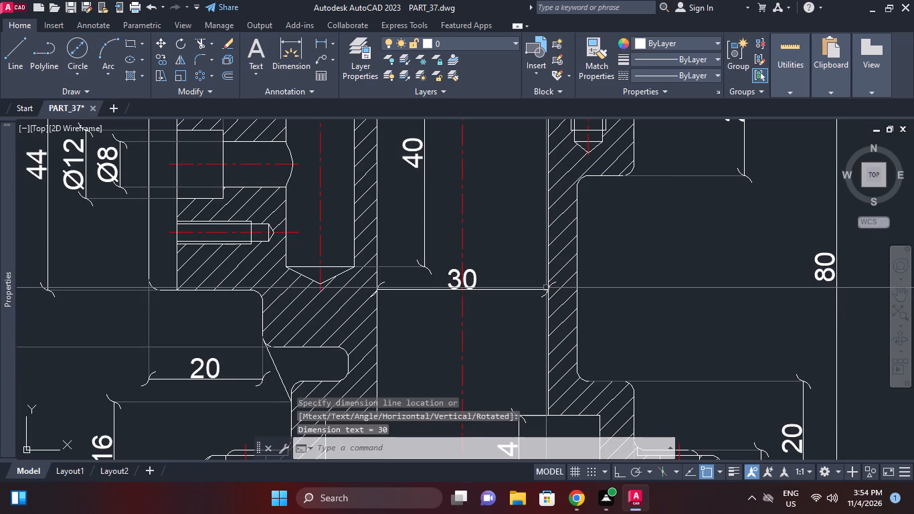
Add a diameter symbol and an H7 tolerance to the central bore dimension so its text reads Ø30H7.
double_click(472, 275)
click(666, 84)
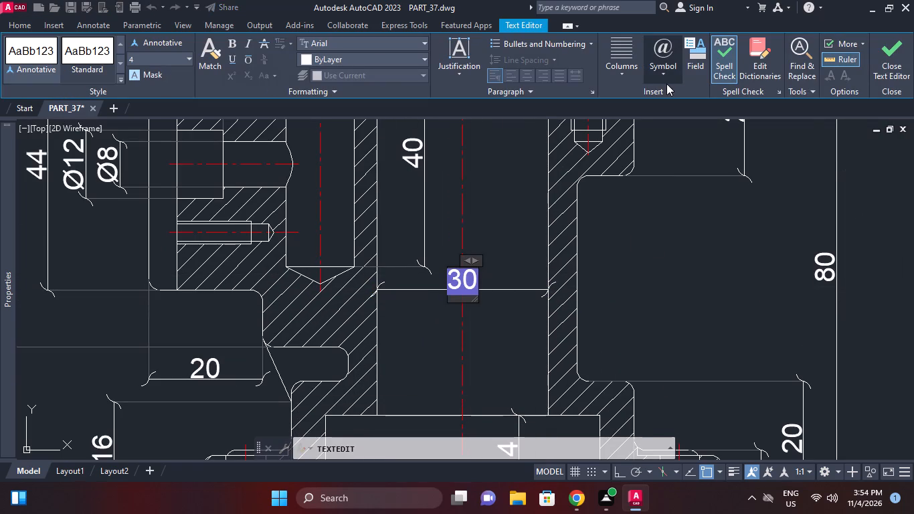
click(667, 79)
click(688, 128)
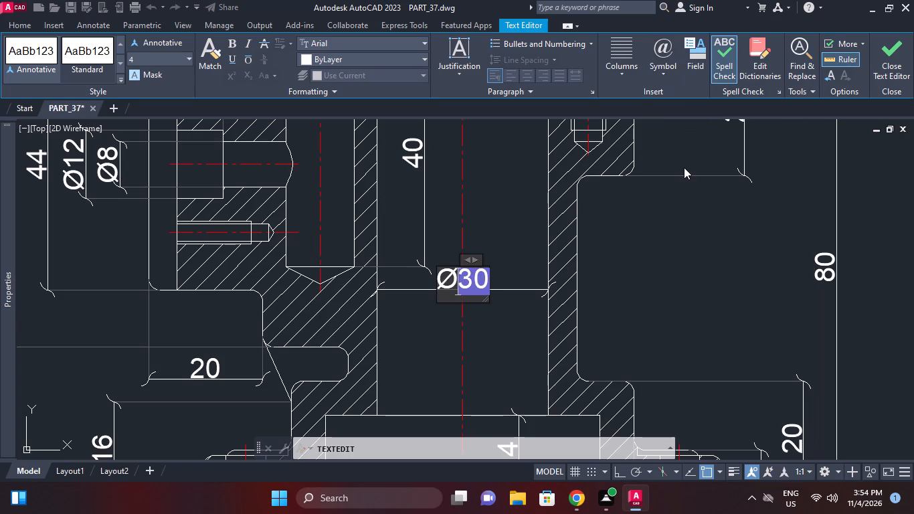
key(Right)
text(h7)
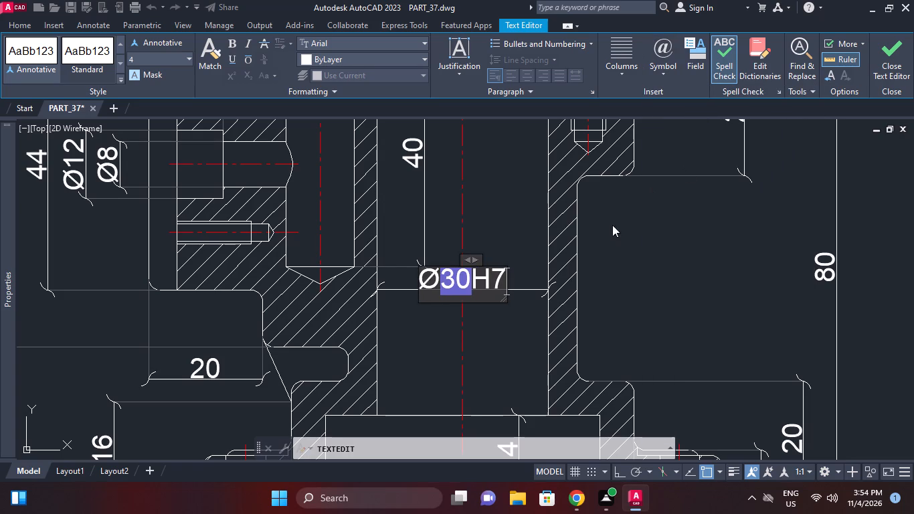
click(631, 256)
right_click(656, 264)
click(684, 285)
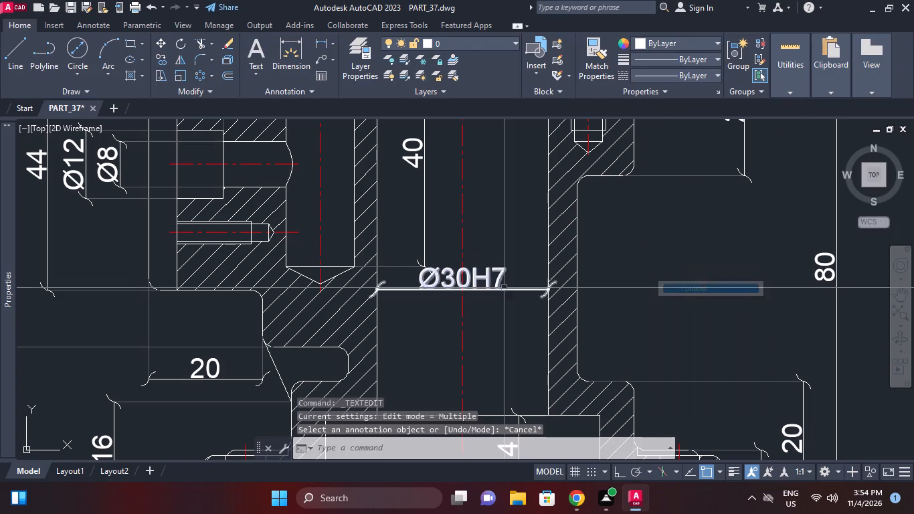
Move the Ø30H7 bore dimension slightly straight down with Ortho on, leaving more clearance below the 40 depth dimension.
click(494, 292)
right_click(523, 197)
click(583, 231)
click(626, 268)
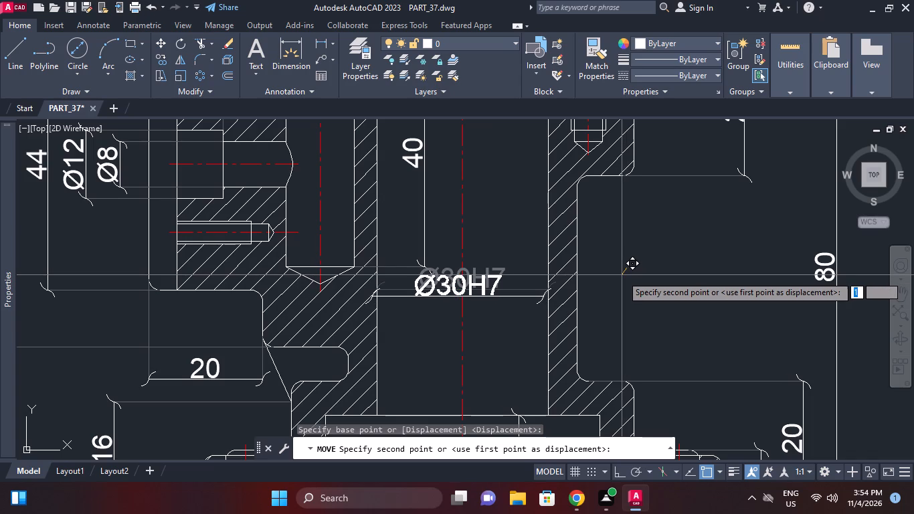
key(F8)
click(623, 276)
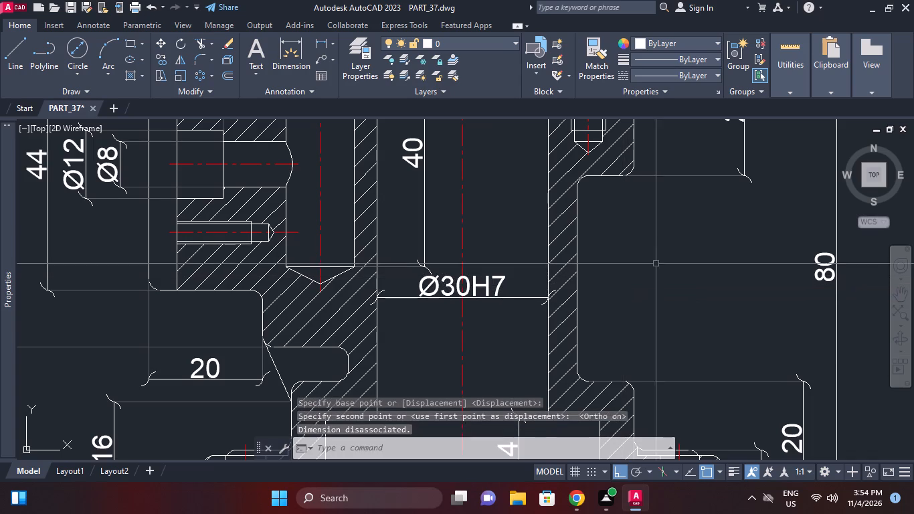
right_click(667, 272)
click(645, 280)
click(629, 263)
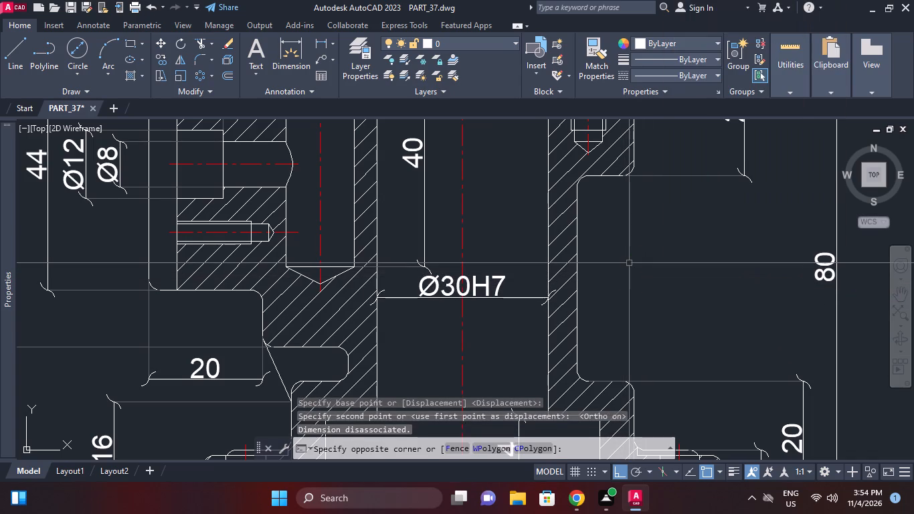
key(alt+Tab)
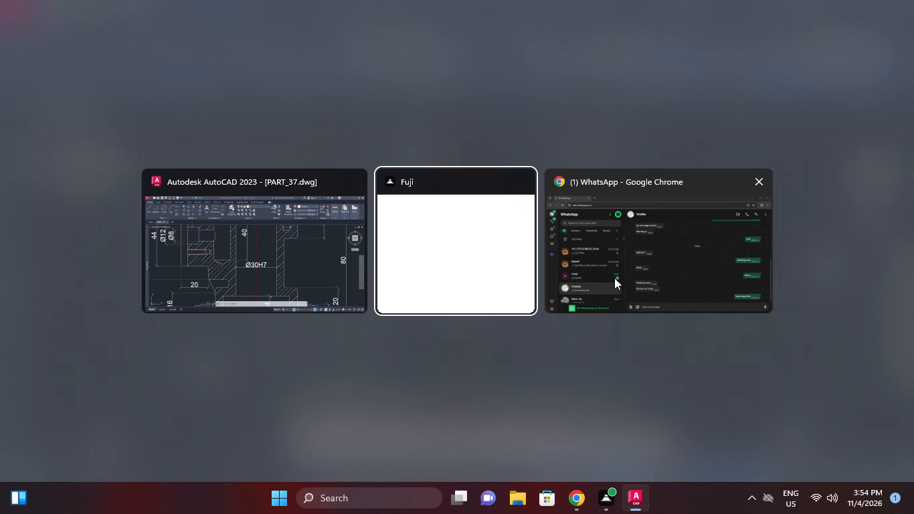
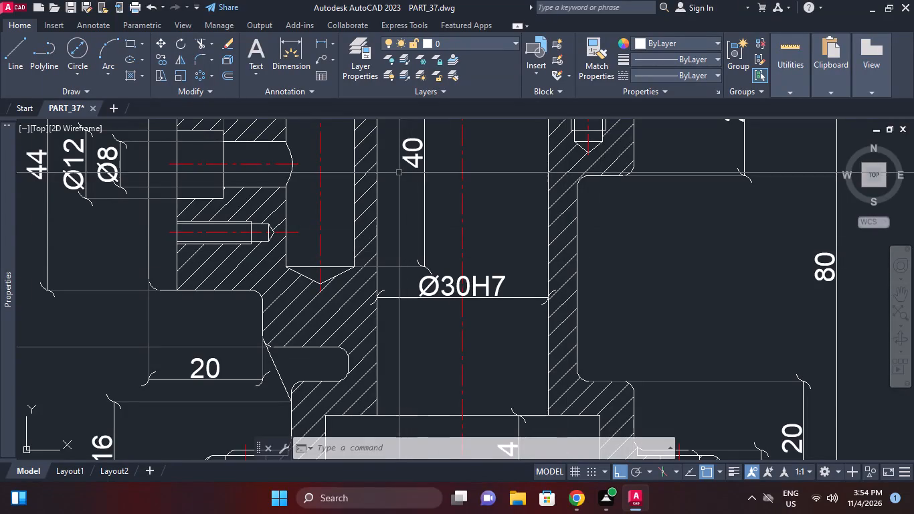
Add a horizontal linear dimension across the neck's outer side walls, from the recess end to the opposite wall, below Ø30H7.
alt+click(322, 39)
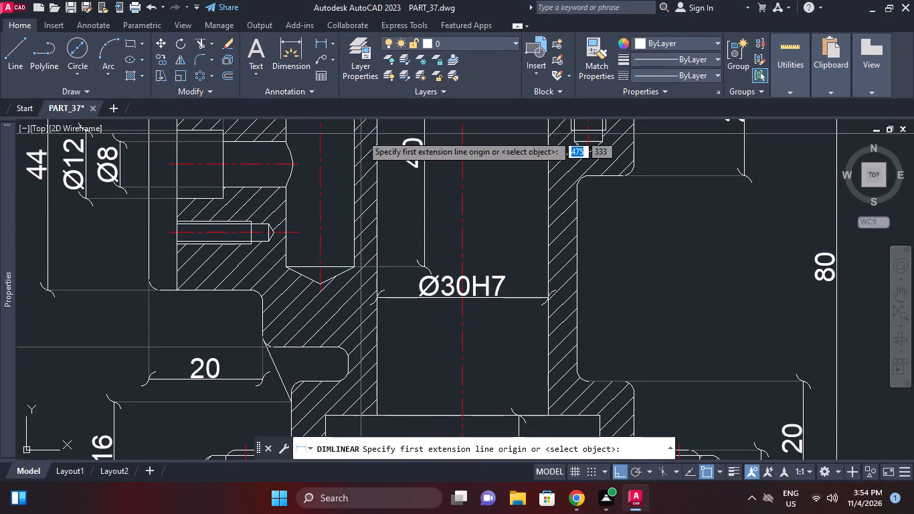
alt+middle_drag(409, 398, 407, 377)
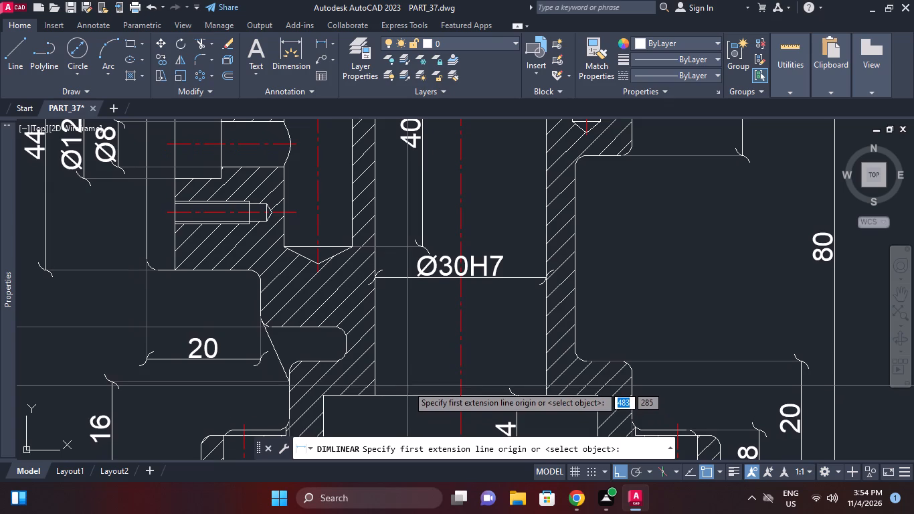
alt+scroll(335, 324, up, 1)
alt+click(355, 355)
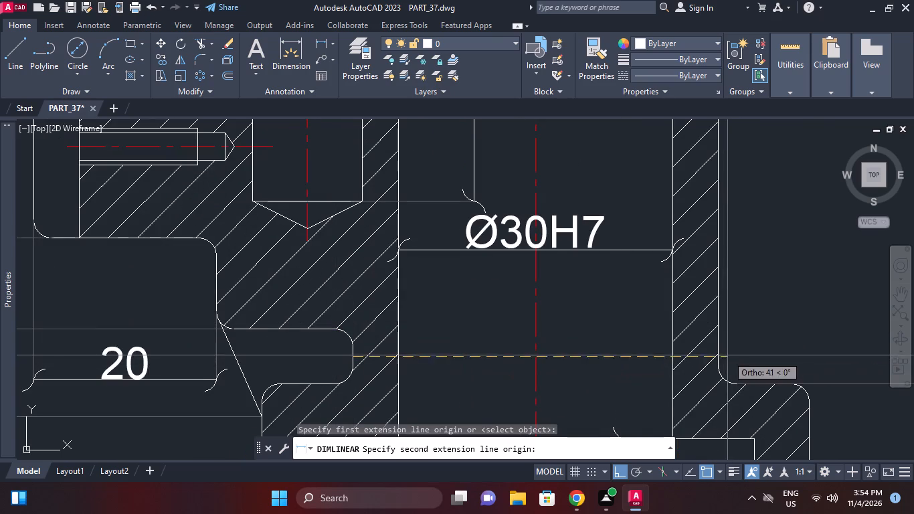
alt+click(721, 355)
alt+click(720, 355)
Add a diameter symbol before the new 40 dimension's text so it reads Ø40.
alt+middle_drag(713, 302, 713, 302)
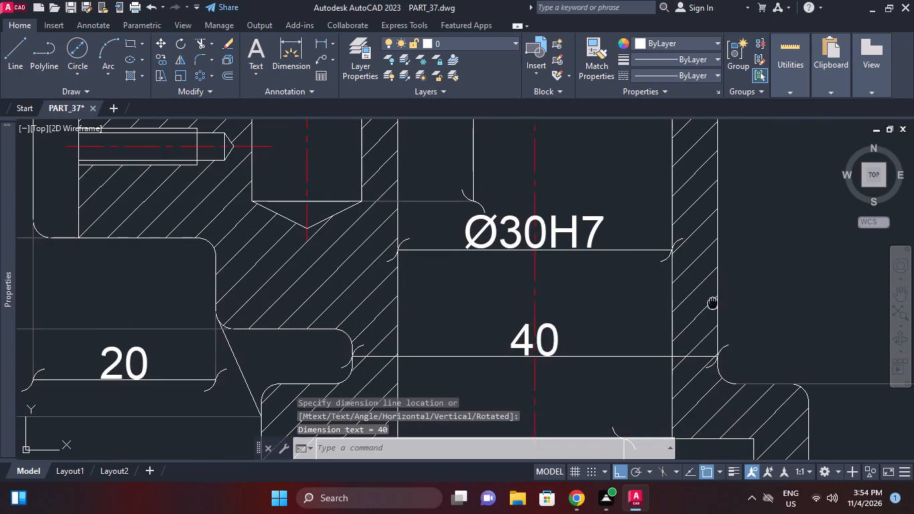
alt+middle_drag(713, 302, 636, 291)
alt+double_click(468, 317)
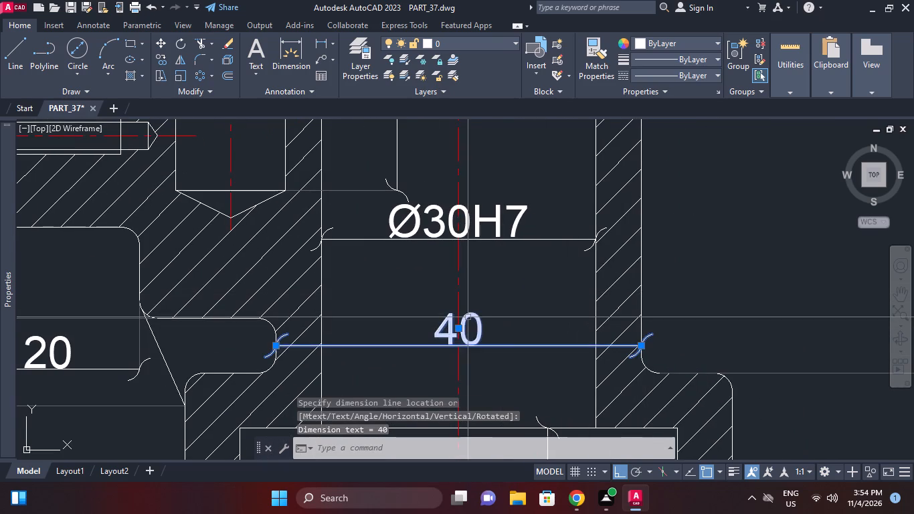
alt+click(668, 73)
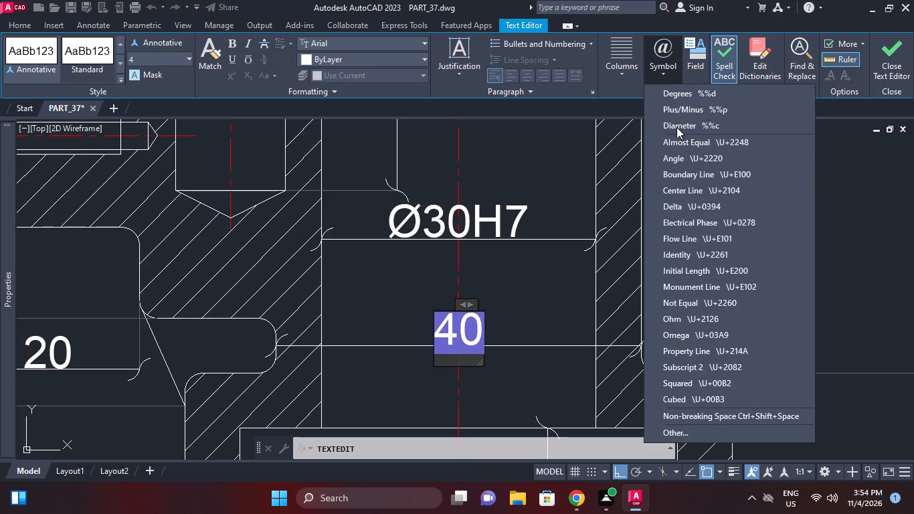
alt+click(694, 127)
alt+right_click(705, 221)
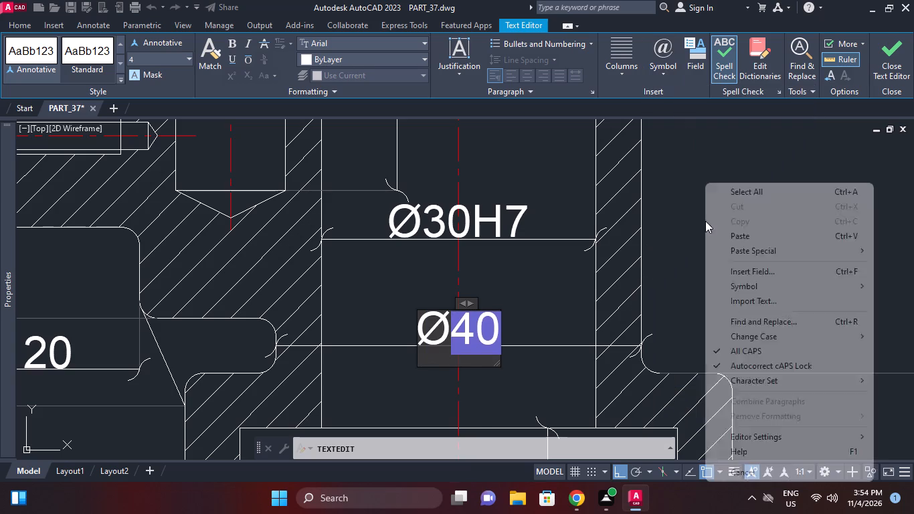
alt+drag(747, 480, 746, 470)
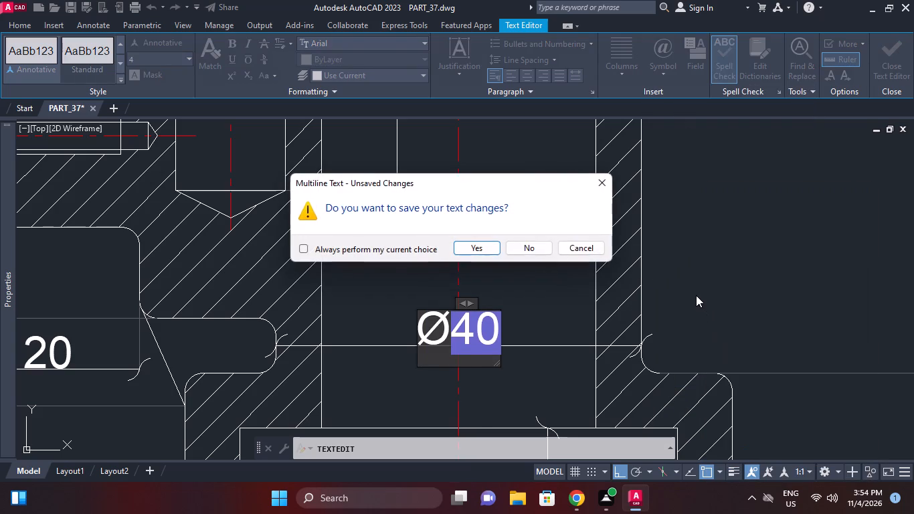
alt+click(468, 240)
alt+right_click(696, 220)
alt+click(731, 235)
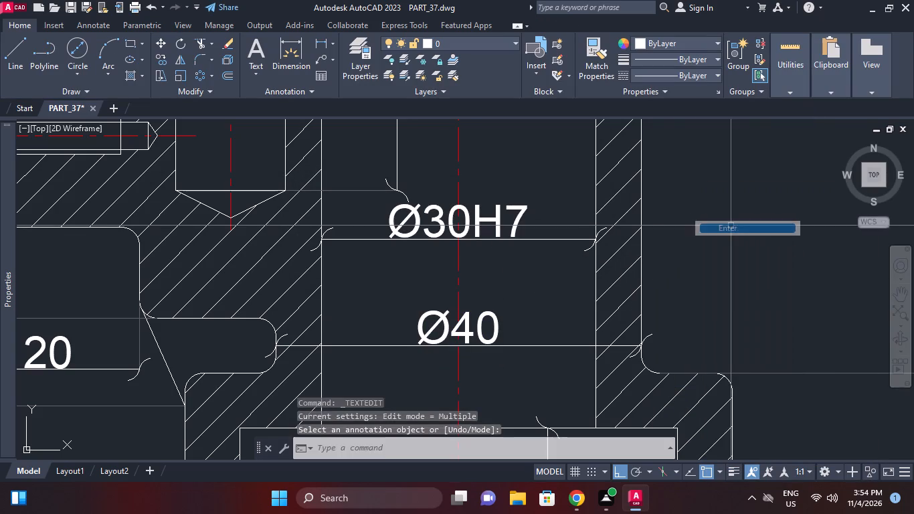
Examine the front section and its neighbouring views for features that still need dimensions.
alt+scroll(719, 212, down, 1)
alt+middle_drag(717, 213, 679, 226)
alt+scroll(679, 226, down, 1)
alt+middle_drag(679, 226, 674, 236)
alt+scroll(668, 242, down, 1)
alt+middle_click(668, 245)
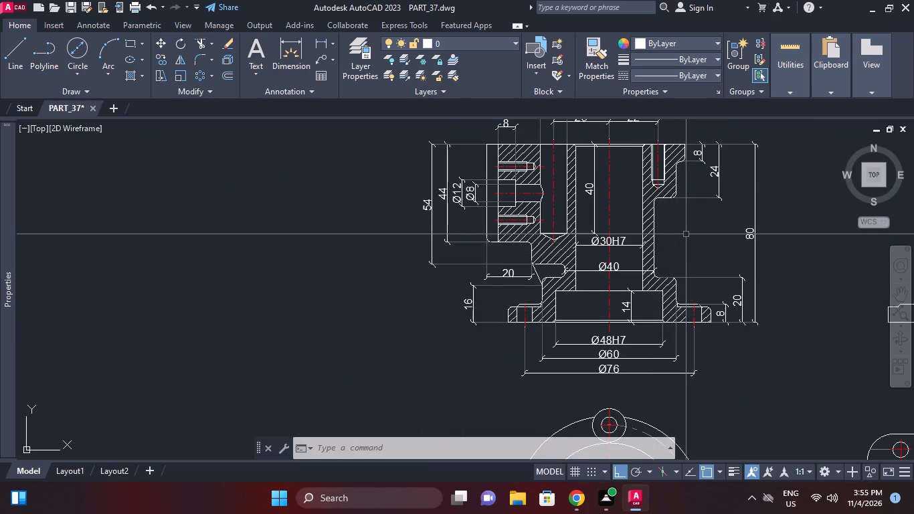
alt+middle_drag(656, 300, 636, 344)
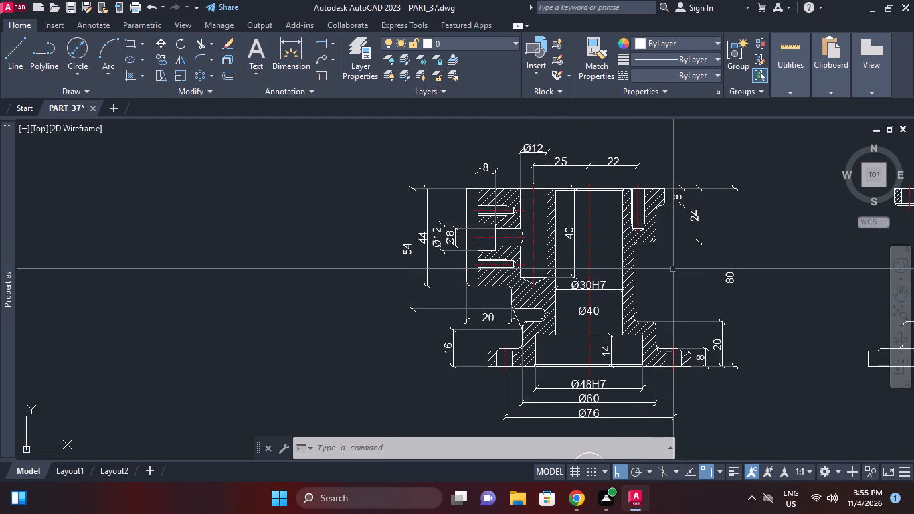
alt+middle_click(587, 270)
alt+scroll(593, 263, down, 1)
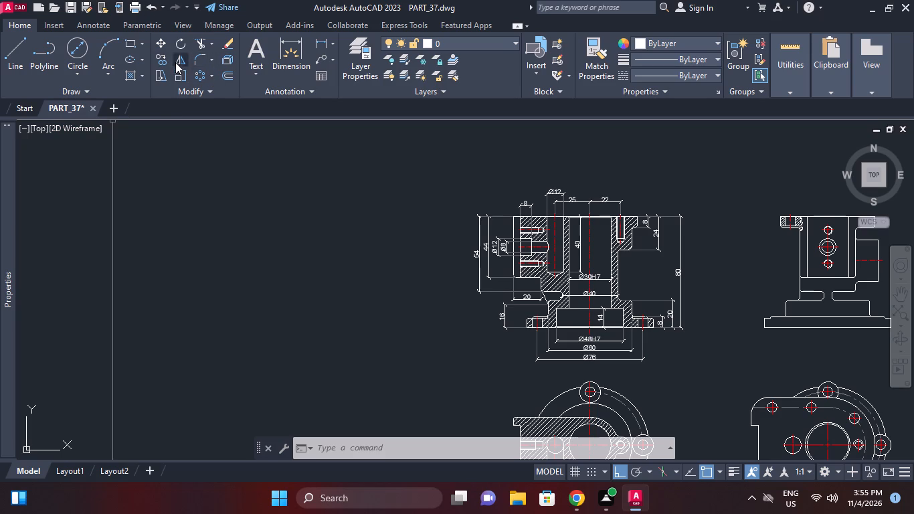
Draw a quick leader from the small threaded hole's top edge, straight up with a short horizontal landing, ready for its text.
key(q)
key(l)
key(space)
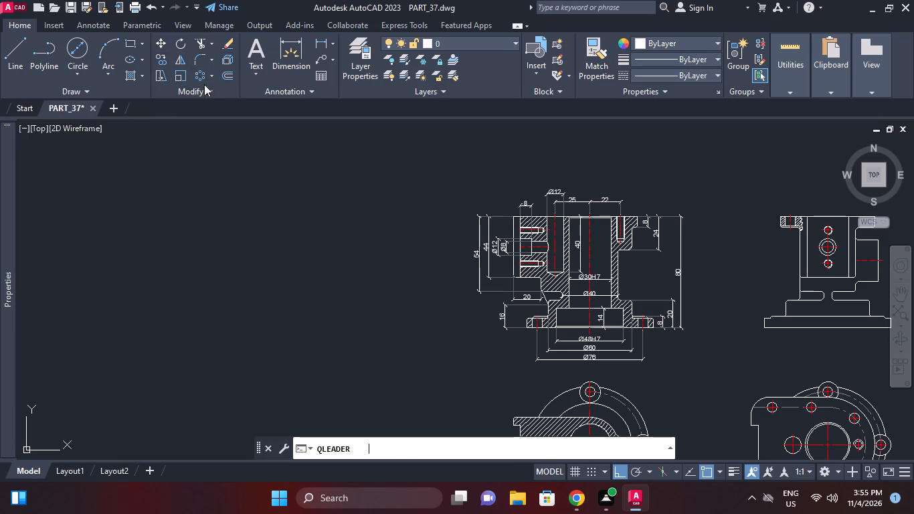
alt+scroll(682, 248, up, 3)
alt+middle_drag(530, 176, 535, 383)
alt+scroll(452, 329, up, 1)
alt+click(449, 328)
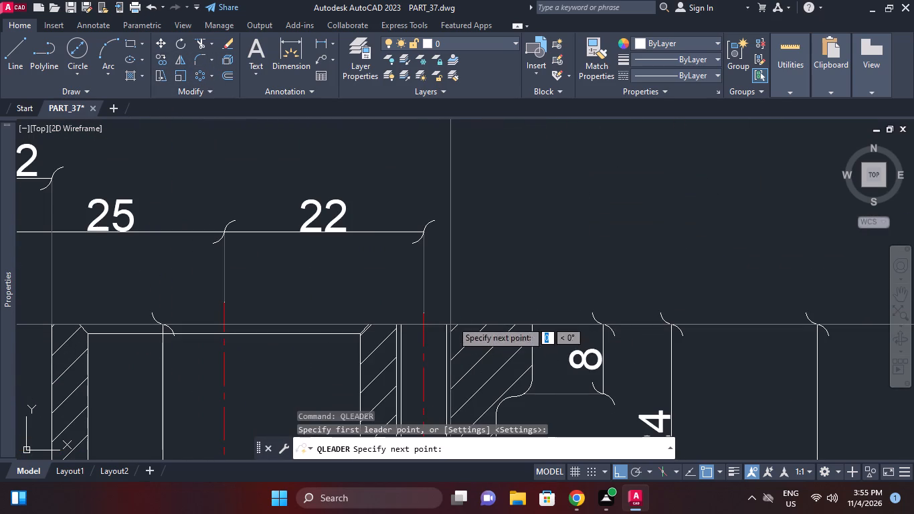
alt+click(464, 250)
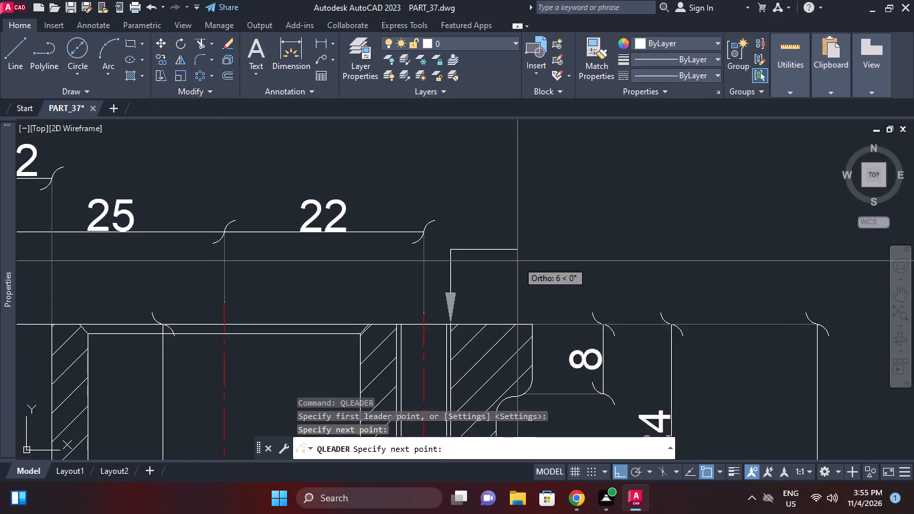
alt+click(488, 256)
key(Return)
key(Return)
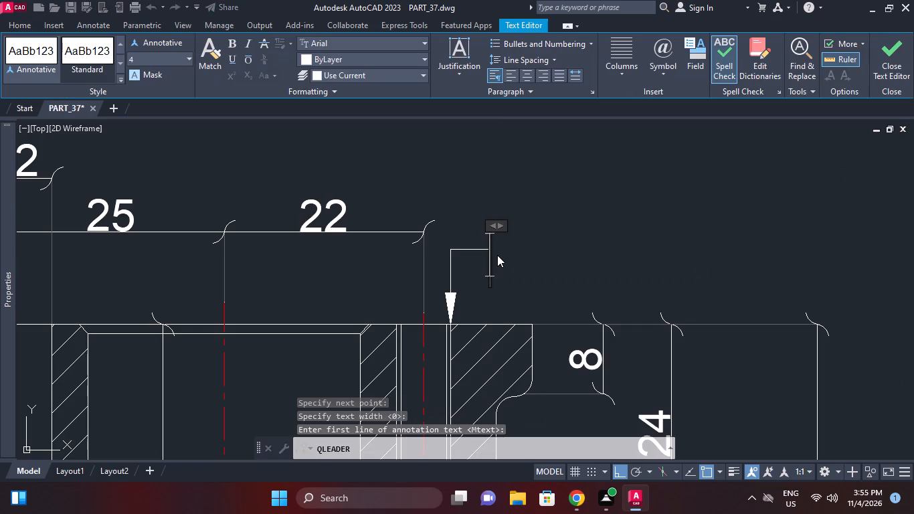
Enter Ø5 - 18 as the first line of the threaded hole's leader text, leaving out the word DEEP.
key(ctrl+5)
key(ctrl+5)
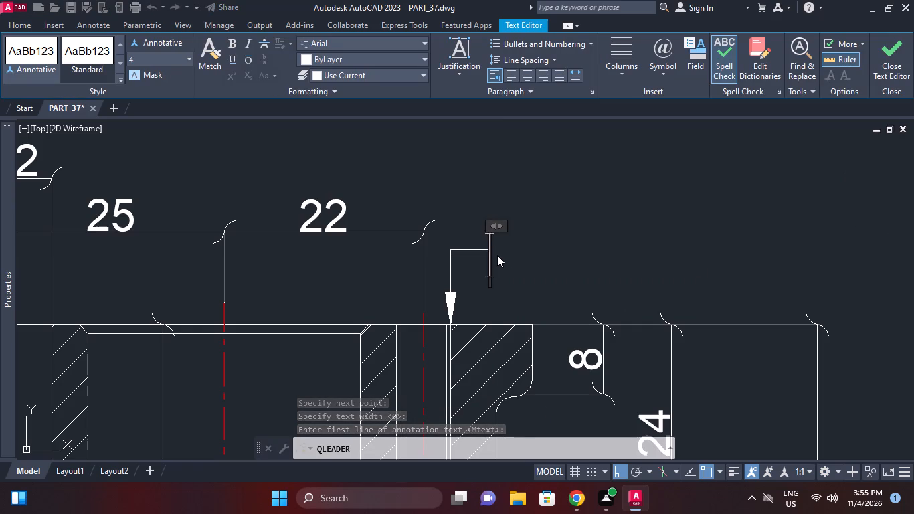
text(%%)
key(c)
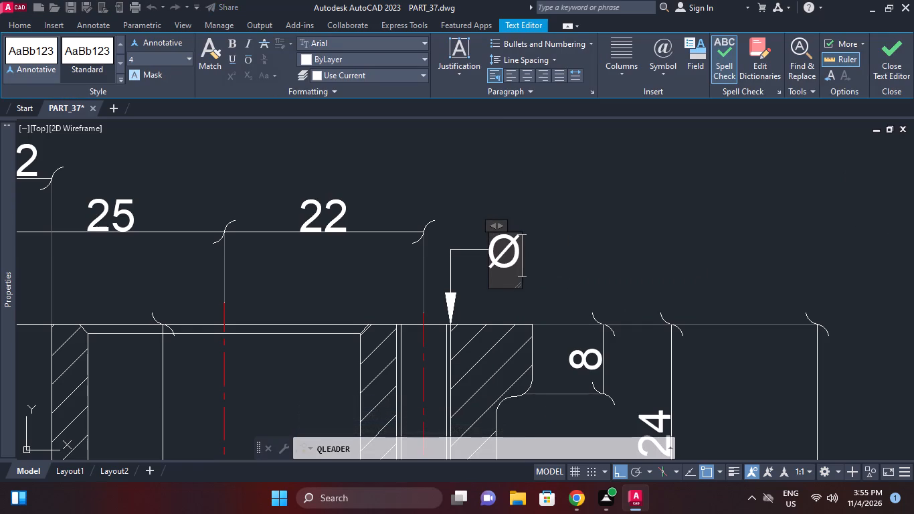
text(5)
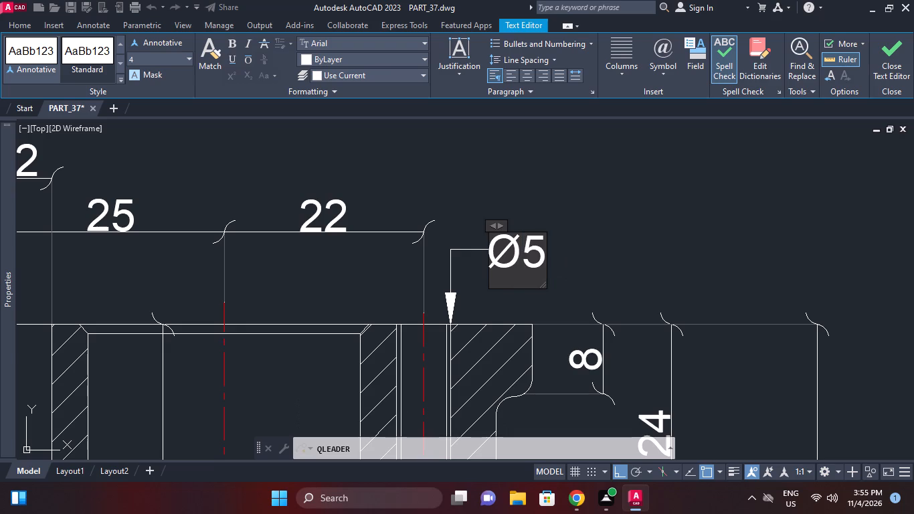
key(space)
text(- 18 deppt)
key(BackSpace)
key(BackSpace)
key(BackSpace)
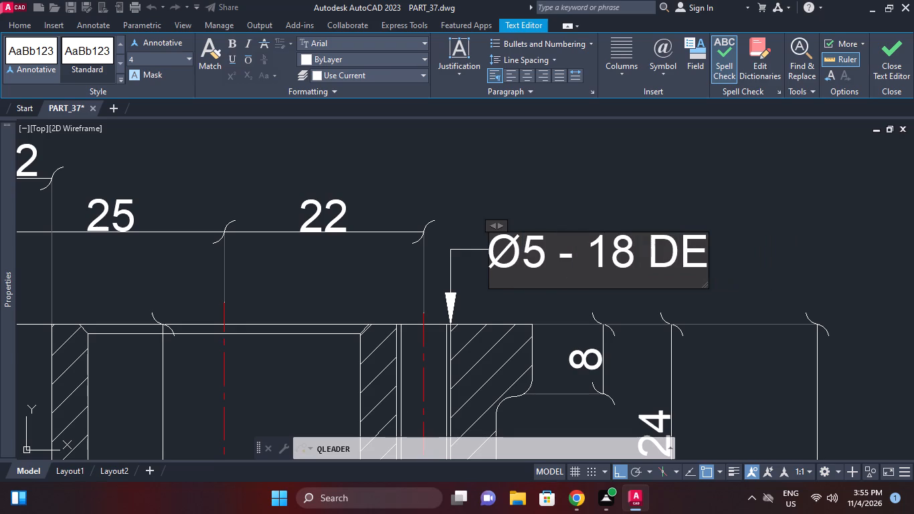
text(ep)
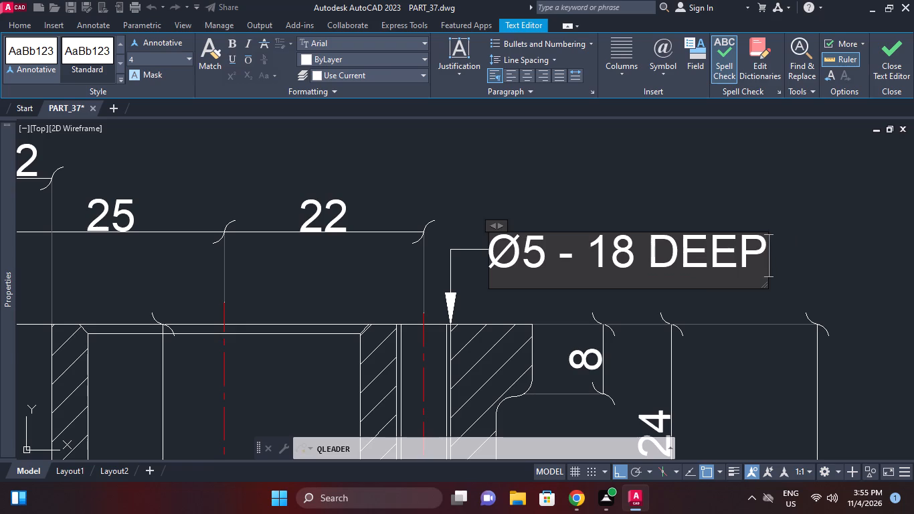
key(BackSpace)
key(BackSpace)
key(BackSpace)
key(BackSpace)
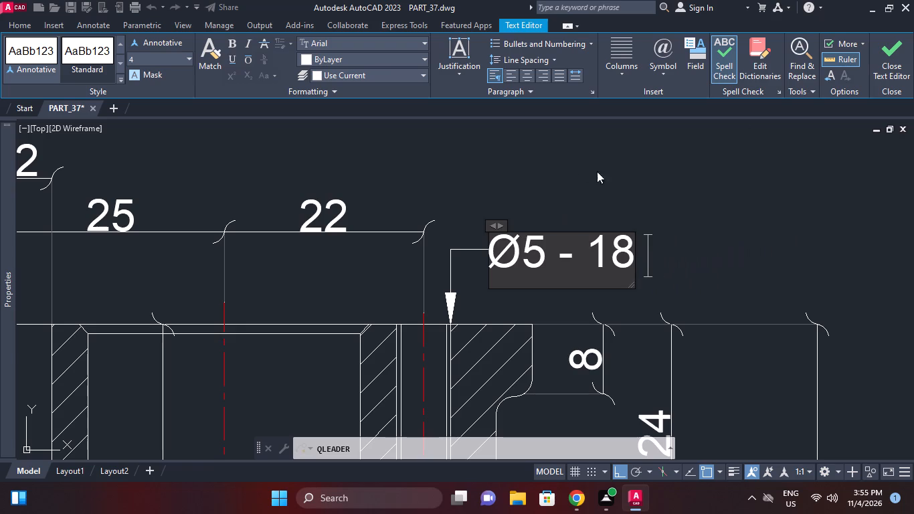
Examine the available text symbols for one to place after the 18 in the leader note.
click(678, 74)
scroll(713, 198, down, 1)
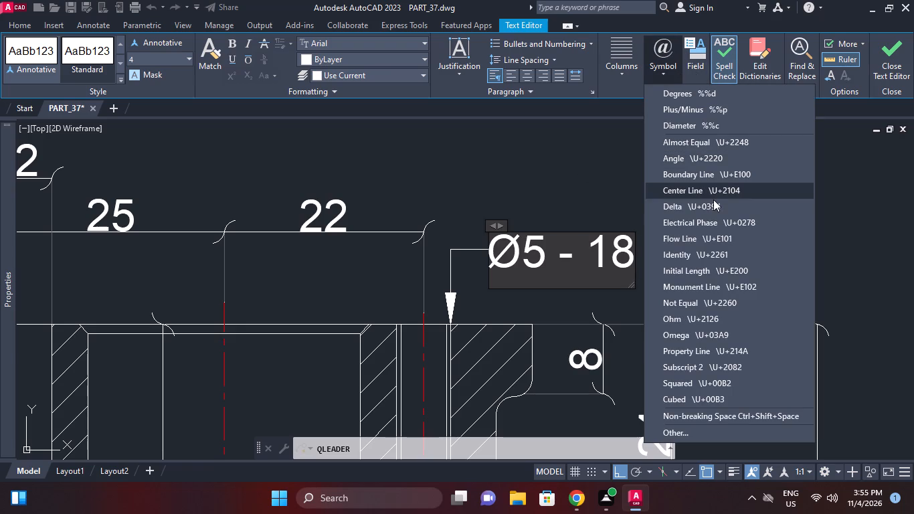
scroll(709, 246, down, 2)
scroll(725, 301, down, 1)
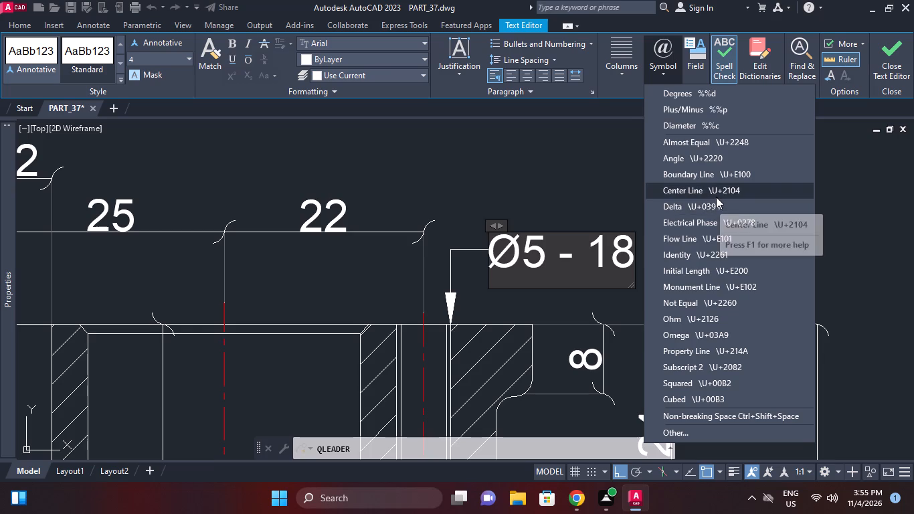
scroll(703, 304, down, 2)
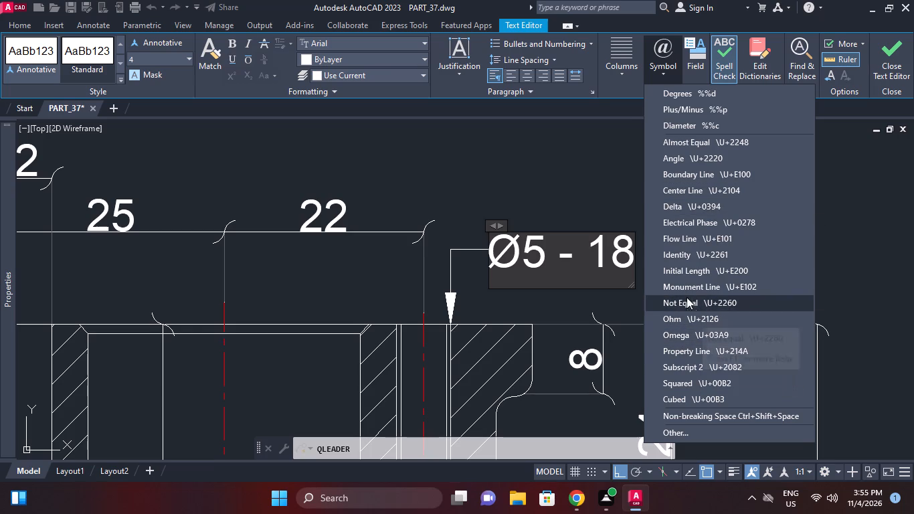
scroll(711, 167, up, 2)
click(568, 179)
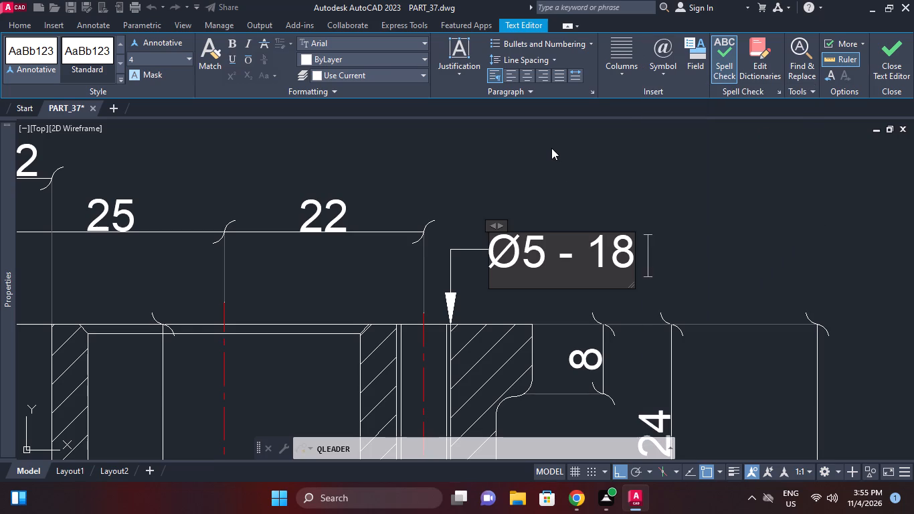
Add M6-6H as the second line of the leader text and finish the note.
key(Return)
key(m)
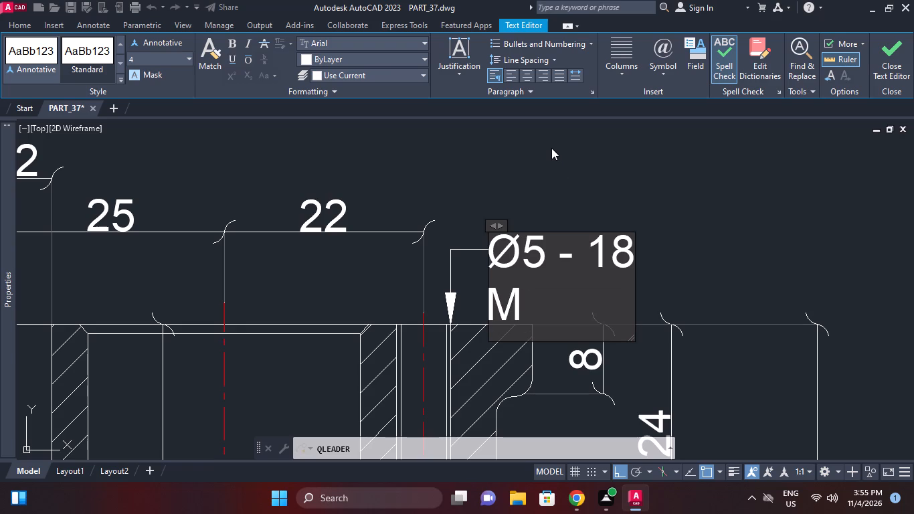
key(6)
key(minus)
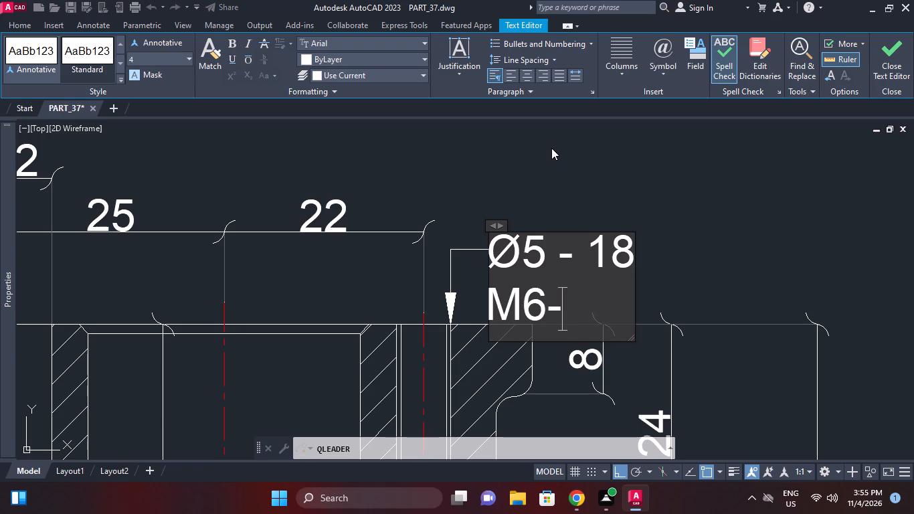
text(6h)
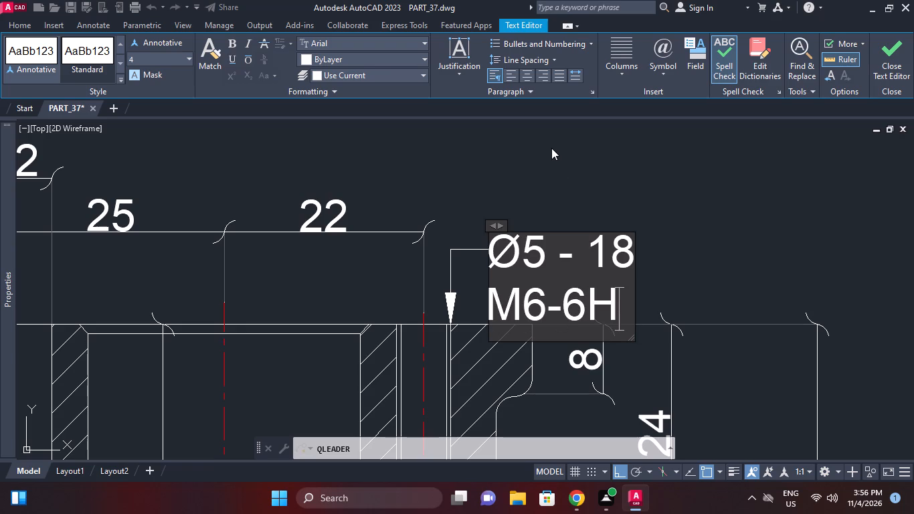
key(space)
click(734, 203)
Stretch the Ø5 - 18 / M6-6H note and its leader landing about 5 units straight up, keeping the arrowhead in place.
middle_drag(674, 260, 683, 246)
click(660, 269)
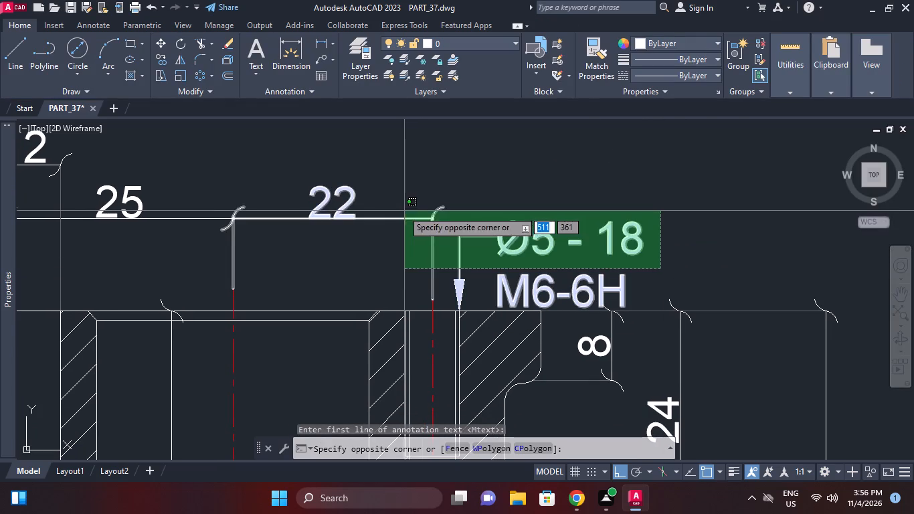
click(451, 199)
key(s)
key(space)
click(642, 257)
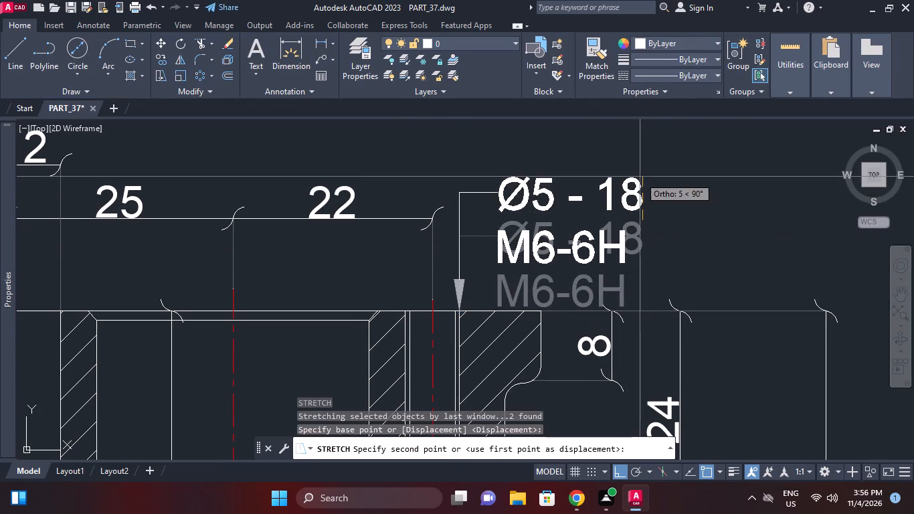
click(640, 175)
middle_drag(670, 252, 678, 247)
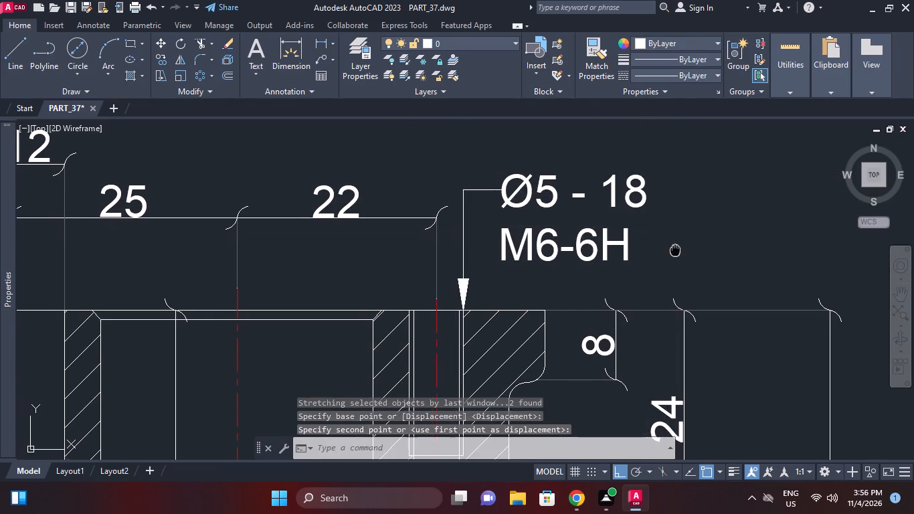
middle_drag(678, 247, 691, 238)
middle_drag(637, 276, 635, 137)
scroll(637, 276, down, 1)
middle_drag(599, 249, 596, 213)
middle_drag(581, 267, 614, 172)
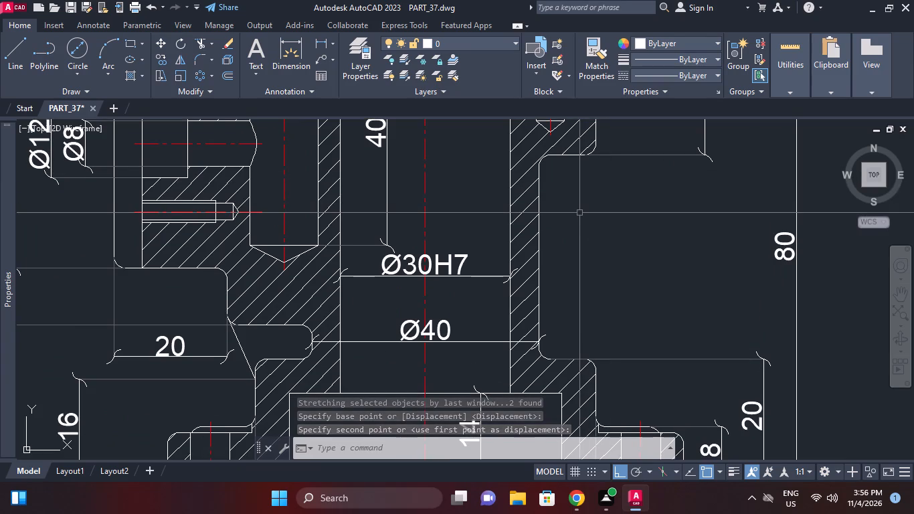
Draw a leader from the fillet below the upper-right flange, slanting down and away from the housing and ending in a short horizontal landing.
key(q)
key(l)
key(space)
scroll(543, 179, up, 1)
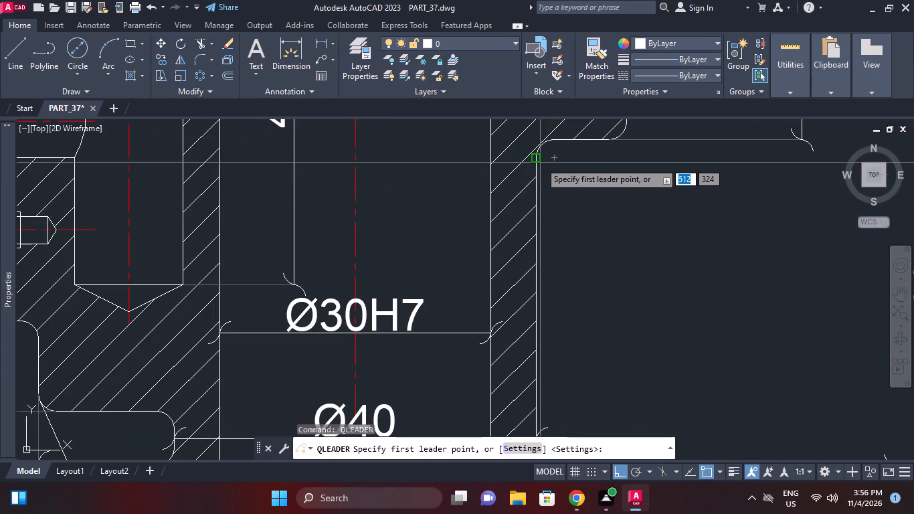
click(542, 146)
key(F8)
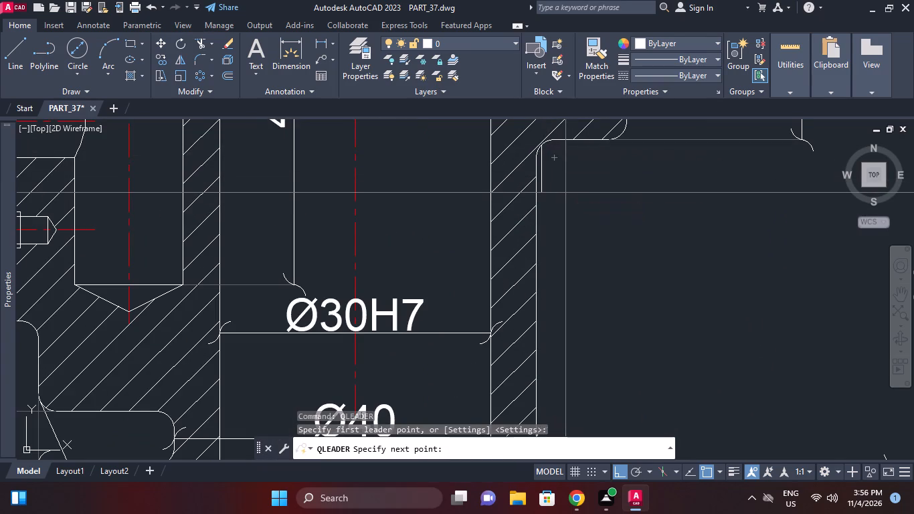
click(578, 211)
key(F8)
click(601, 218)
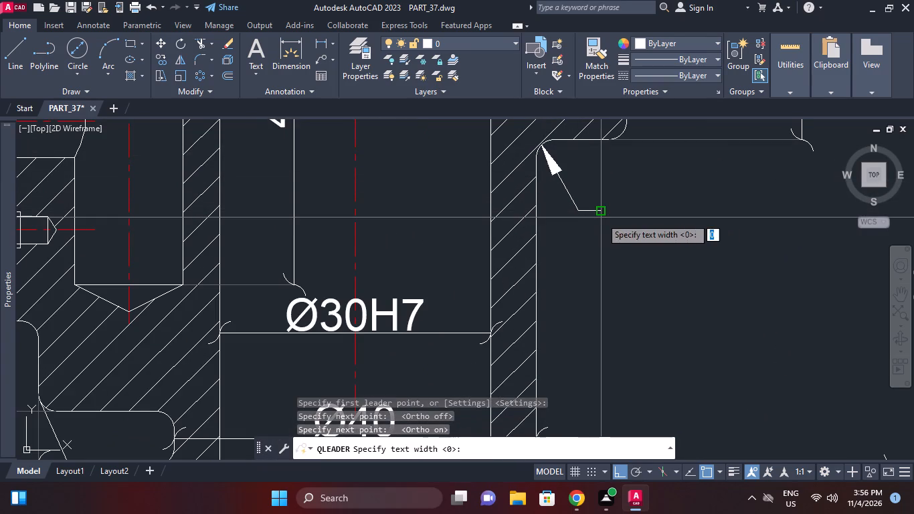
Enter ALL R2 as the fillet leader's text and finish the note.
key(Return)
key(Return)
text(alkl)
key(BackSpace)
key(BackSpace)
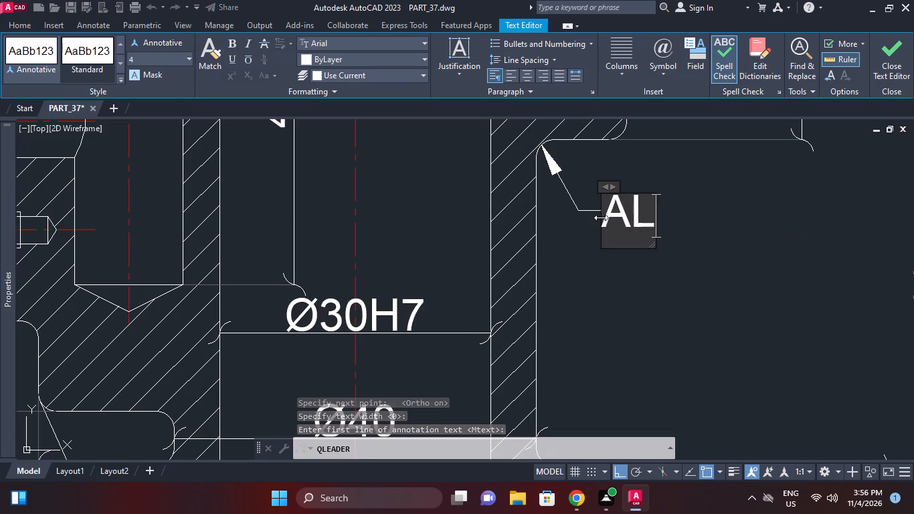
key(l)
key(space)
key(r)
key(2)
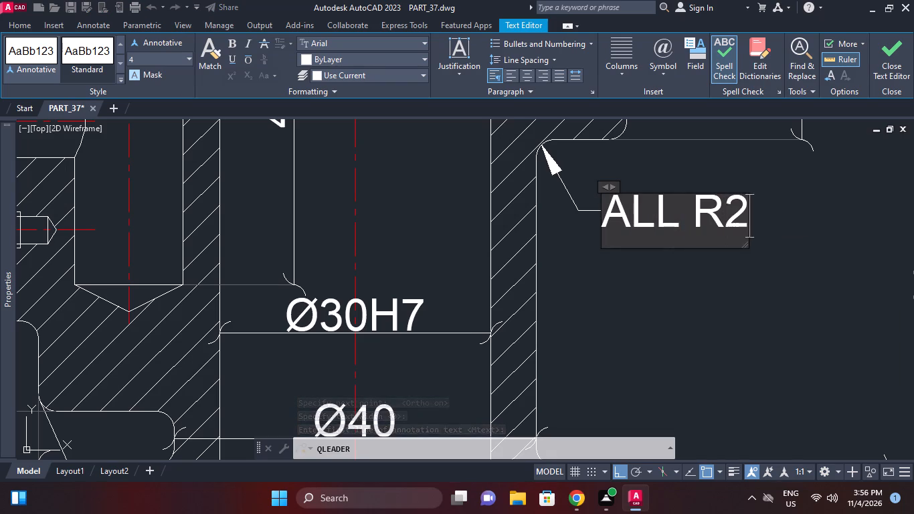
click(829, 230)
Draw a leader from the bottom edge of the base flange's left bolt hole, straight down with a horizontal landing to the left.
scroll(751, 224, down, 1)
middle_click(751, 224)
middle_drag(734, 250, 733, 215)
middle_drag(721, 229, 721, 198)
middle_drag(706, 244, 705, 244)
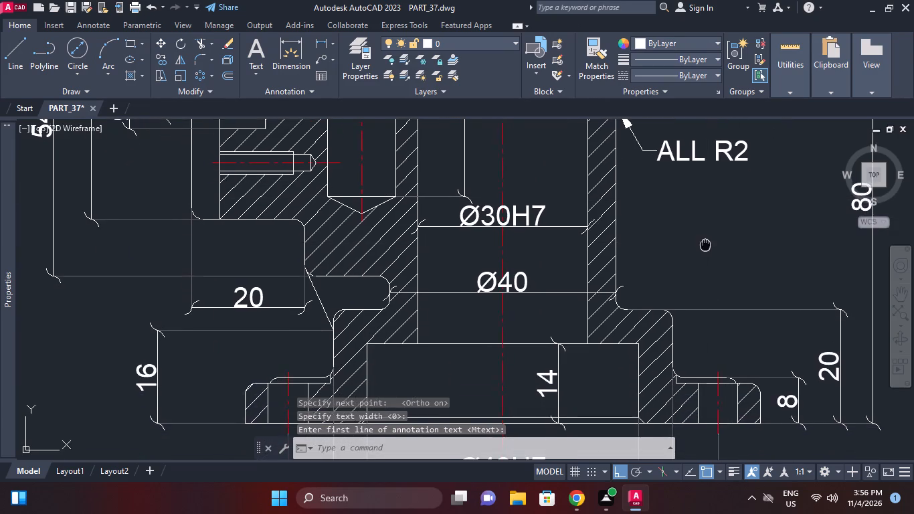
middle_drag(705, 244, 711, 221)
middle_drag(708, 257, 703, 232)
scroll(708, 251, down, 1)
middle_drag(689, 247, 713, 224)
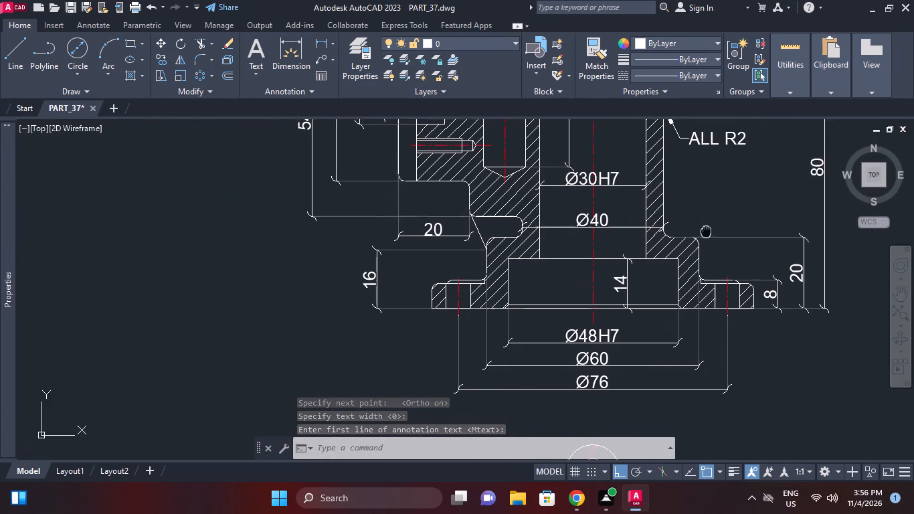
middle_drag(713, 224, 722, 208)
key(q)
key(l)
key(space)
middle_drag(486, 301, 606, 280)
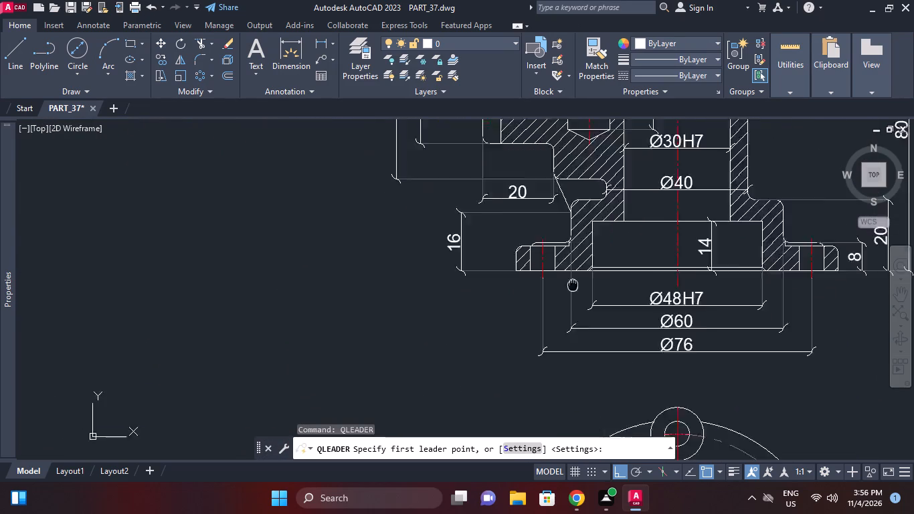
middle_drag(606, 280, 607, 279)
scroll(554, 277, up, 1)
middle_drag(555, 276, 596, 250)
scroll(638, 240, up, 1)
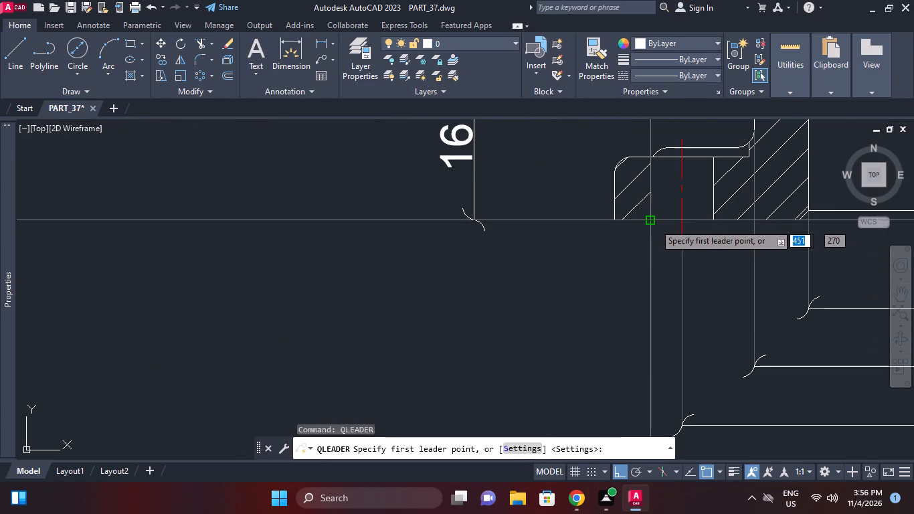
click(654, 224)
click(642, 309)
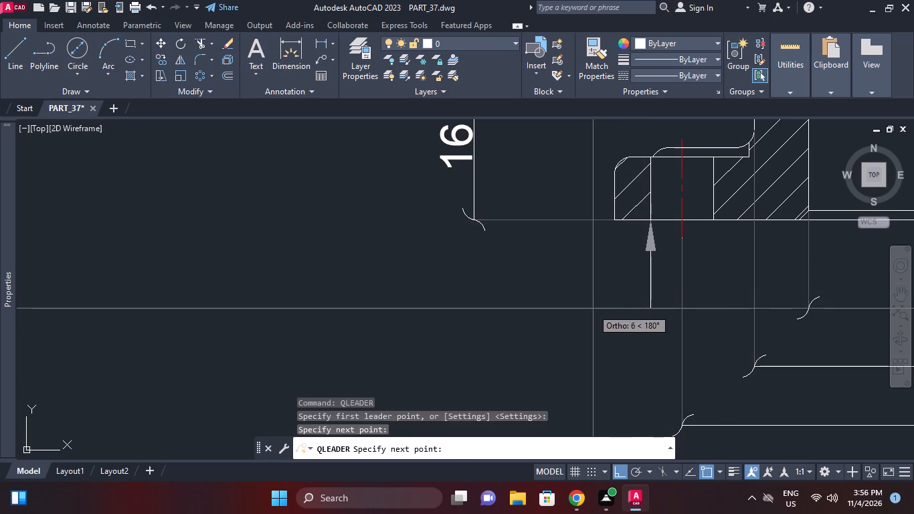
click(612, 317)
Enter the bolt hole leader text as 4XØ7 THRU with Ø15 on a second line, and finish the note.
key(Return)
key(Return)
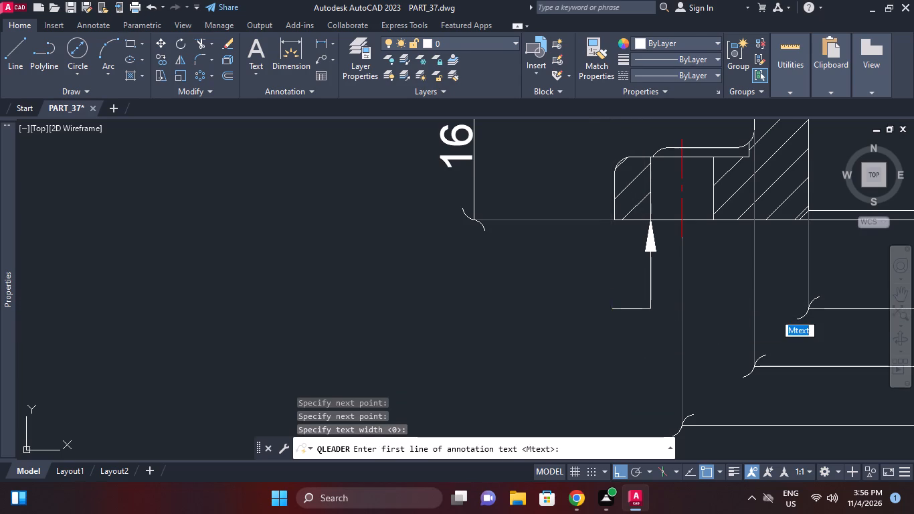
text(4x)
text(%%)
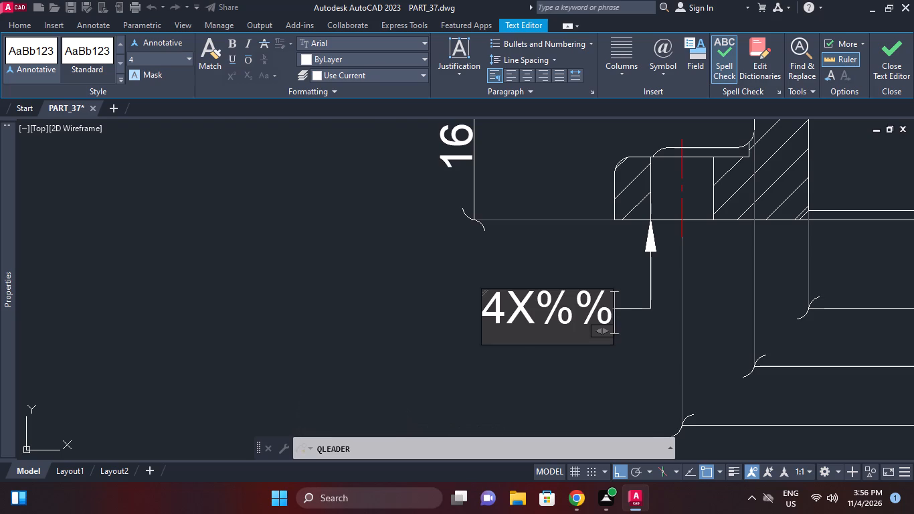
key(c)
key(7)
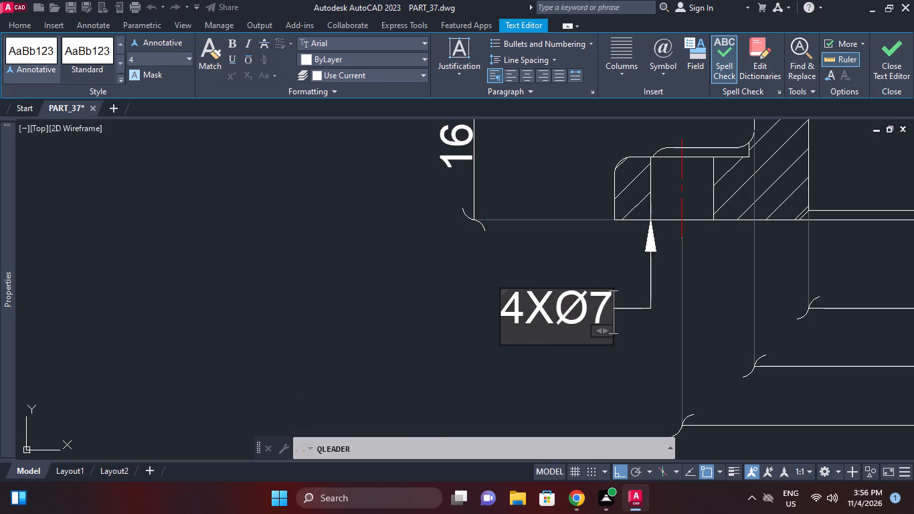
key(space)
text(thru)
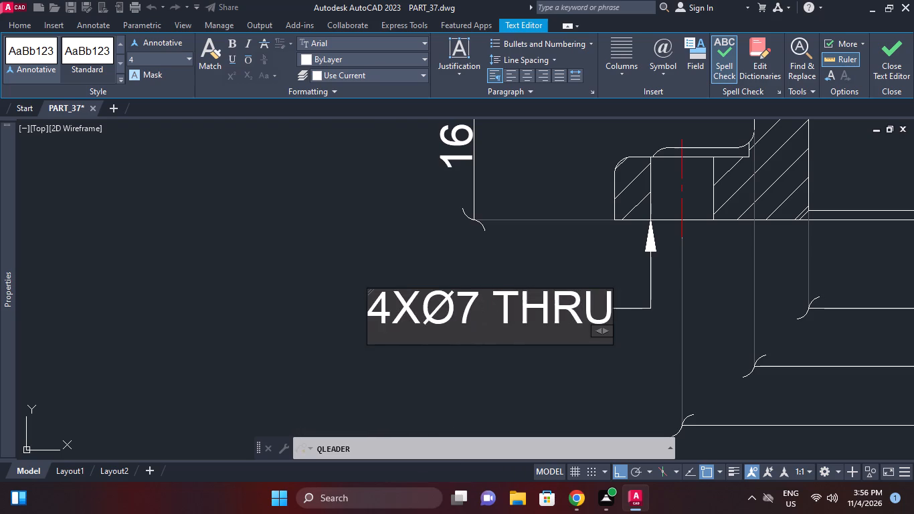
key(Return)
text(%%C)
text(15)
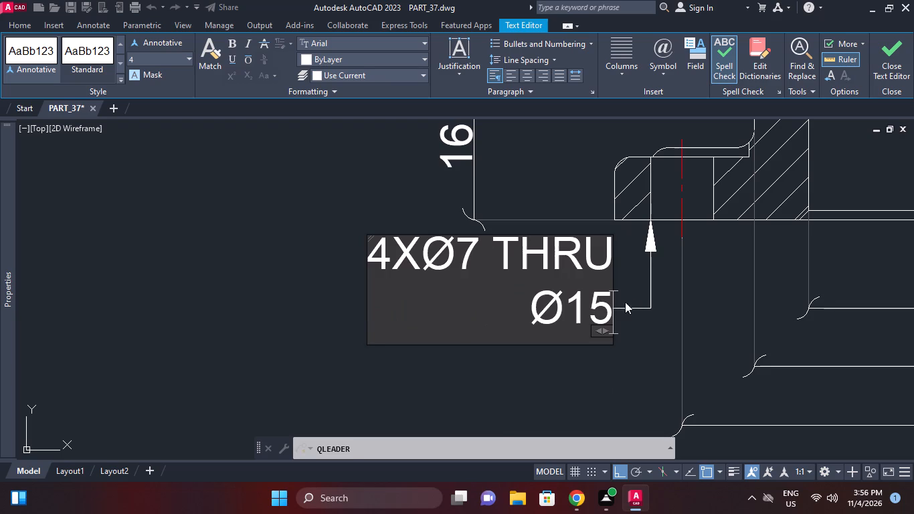
click(623, 336)
Stretch the bolt hole note and its leader landing slightly straight down, keeping the arrowhead in place.
scroll(658, 292, down, 1)
click(660, 324)
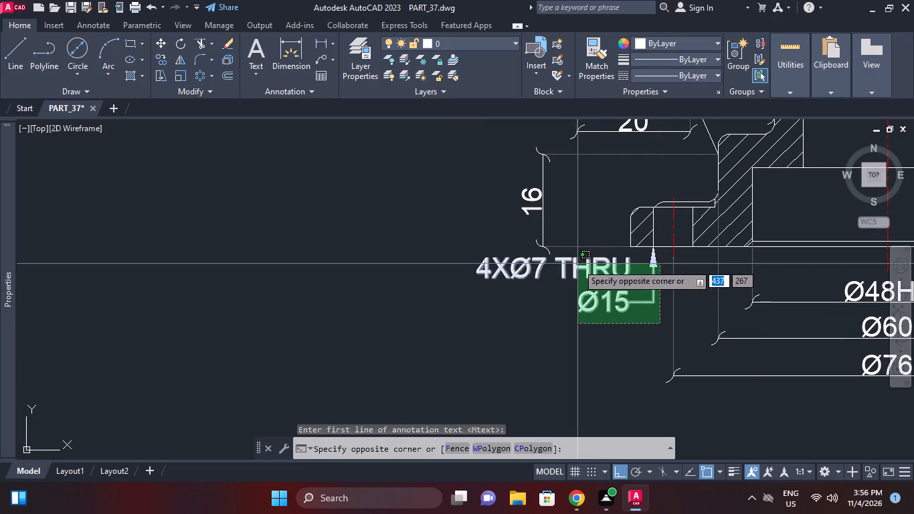
click(577, 264)
key(s)
key(space)
click(577, 339)
click(577, 355)
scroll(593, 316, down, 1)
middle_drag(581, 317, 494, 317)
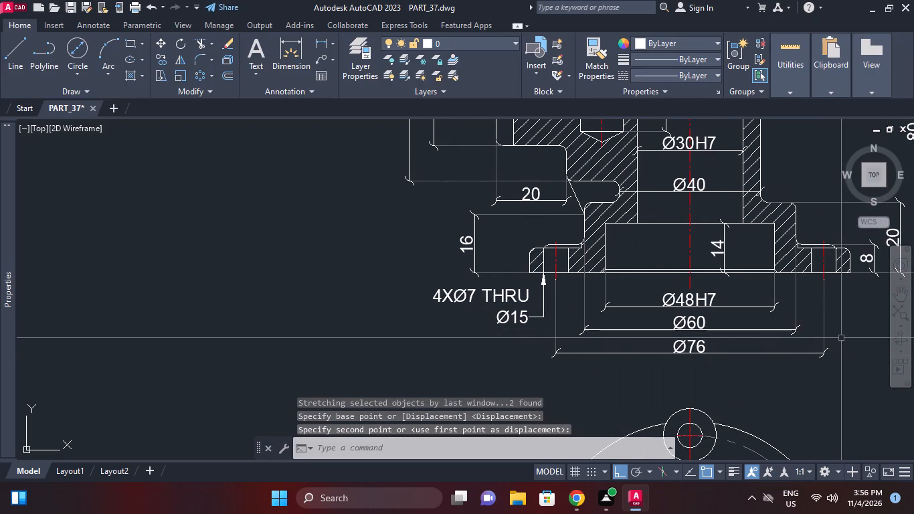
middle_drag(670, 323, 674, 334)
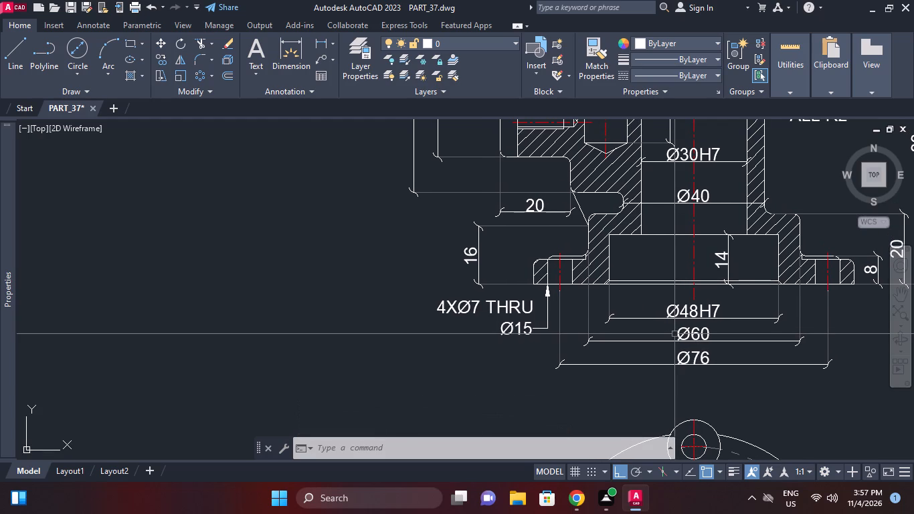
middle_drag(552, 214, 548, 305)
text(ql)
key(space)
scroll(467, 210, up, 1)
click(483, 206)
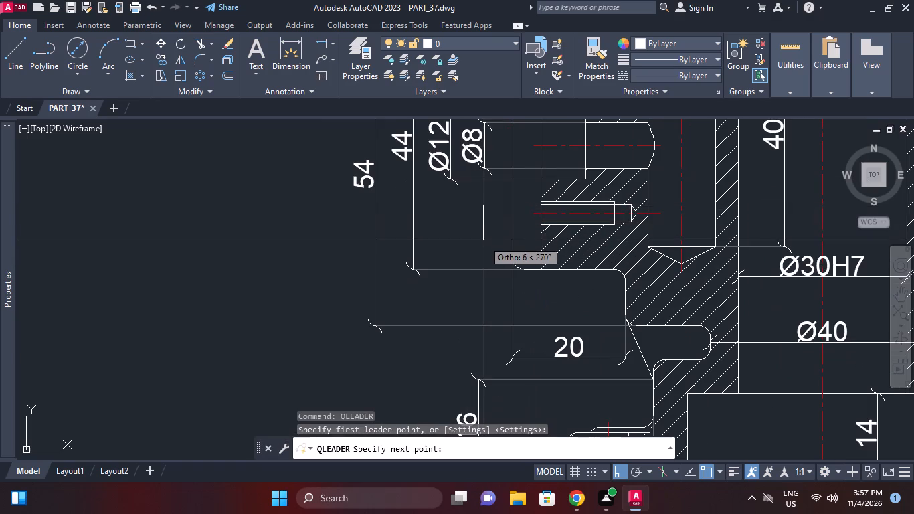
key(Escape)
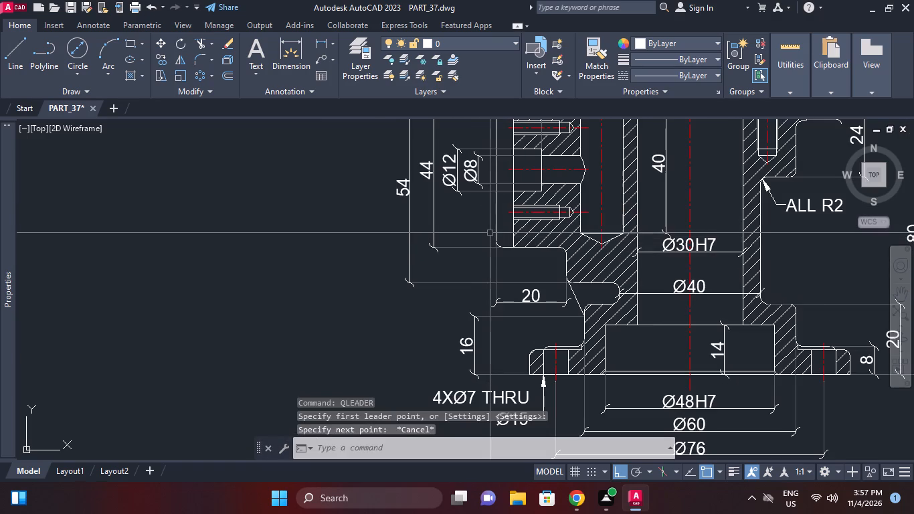
Place a downward arrow about 8 units long beside the left flange of the front section, using a leader without text.
key(space)
scroll(484, 238, up, 1)
click(484, 242)
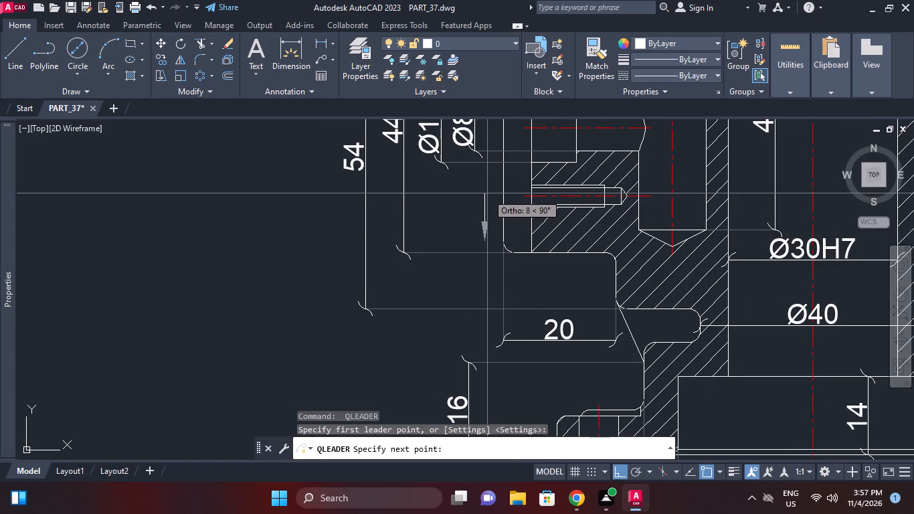
click(487, 193)
key(space)
key(space)
middle_drag(524, 203, 474, 250)
scroll(524, 204, down, 1)
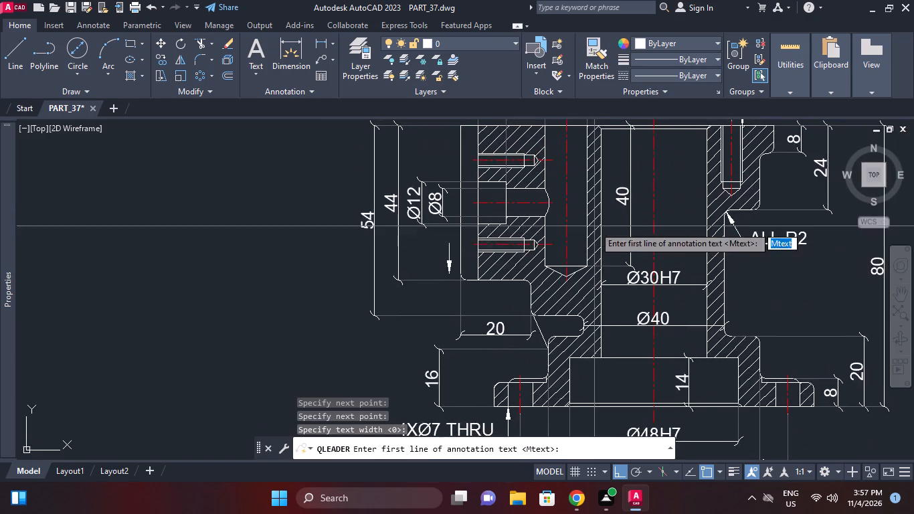
middle_drag(573, 243, 504, 277)
middle_drag(581, 268, 510, 282)
middle_drag(713, 203, 612, 202)
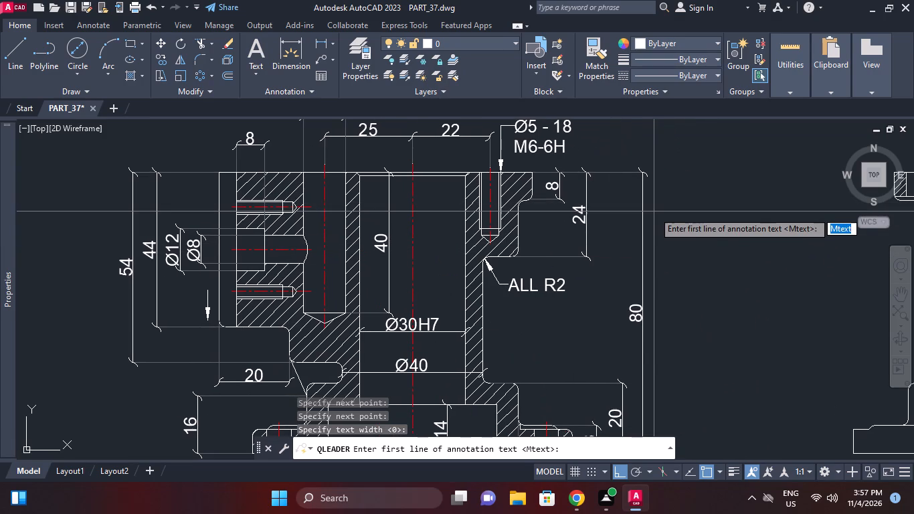
click(613, 193)
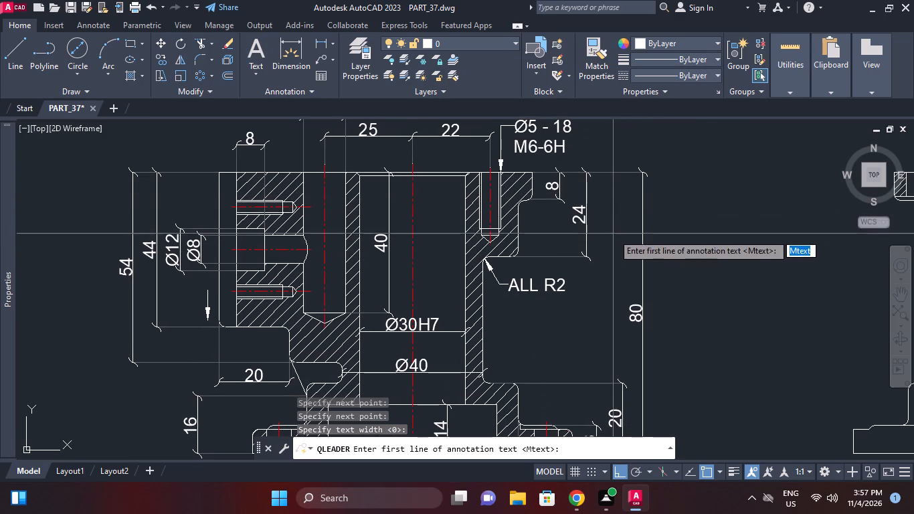
click(603, 238)
key(Escape)
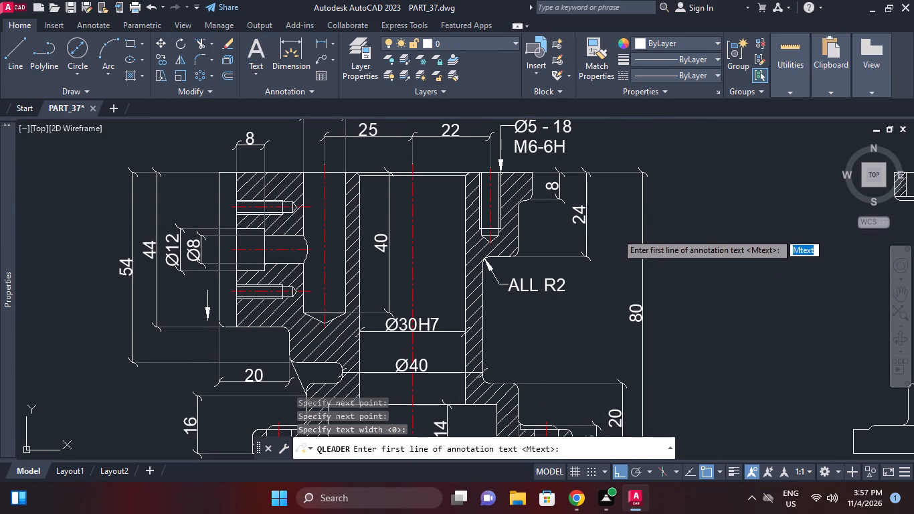
Place a second downward leader arrow without text between the 24 and 80 dimensions on the housing's right side.
key(space)
click(614, 240)
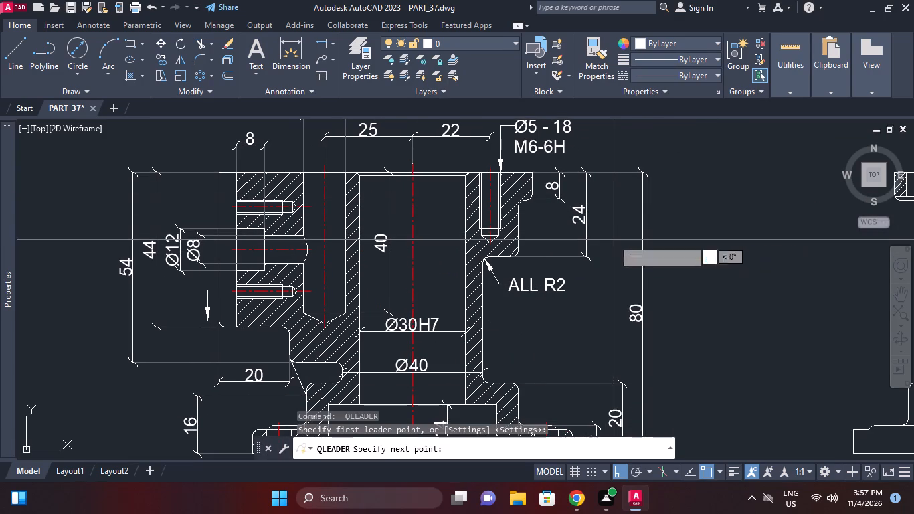
click(616, 203)
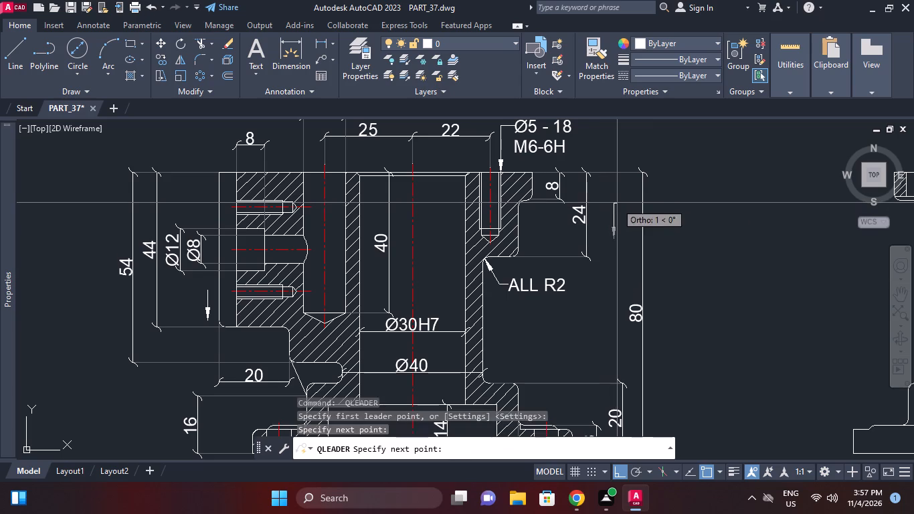
right_click(617, 203)
key(Escape)
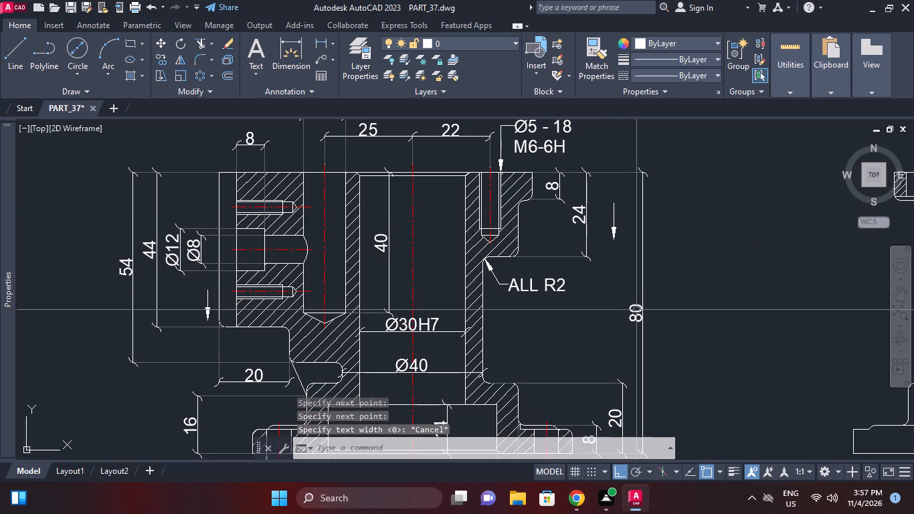
click(636, 307)
key(Escape)
Copy the Ø12 dimension above the front section into the empty space to the right of the view.
middle_drag(567, 190, 562, 268)
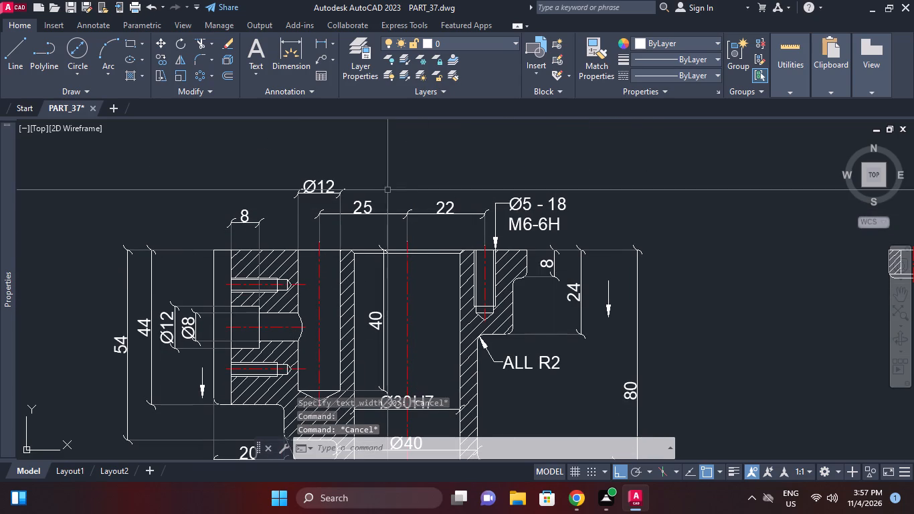
click(295, 191)
right_click(355, 173)
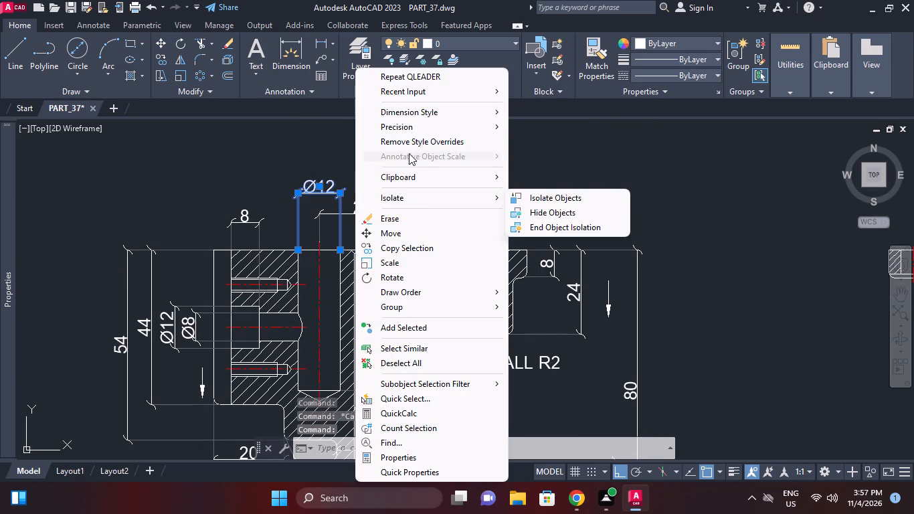
drag(418, 246, 409, 244)
click(327, 211)
click(697, 220)
key(Escape)
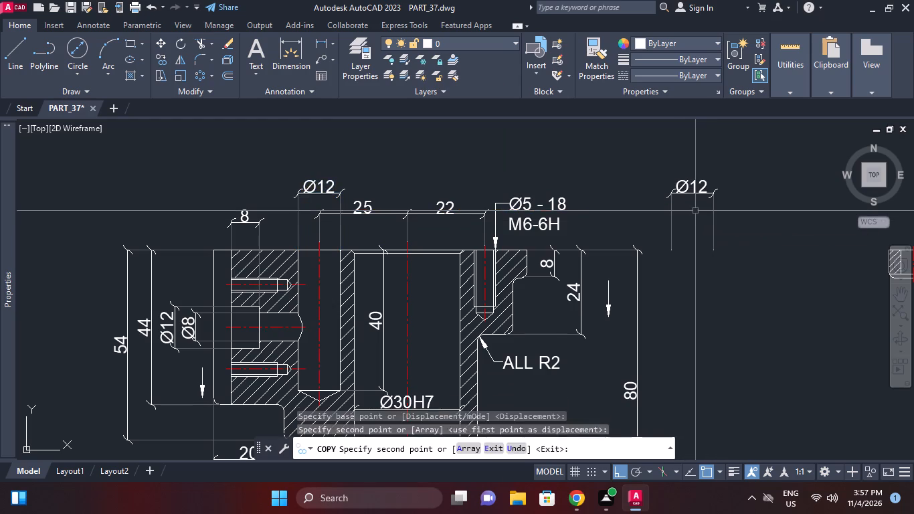
Explode the copied Ø12 dimension into separate objects.
click(682, 191)
scroll(682, 191, up, 1)
middle_drag(682, 191, 654, 213)
scroll(654, 213, up, 1)
key(x)
key(space)
Erase the exploded copy's dimension line, extension lines and end marks, leaving only the Ø12 text.
scroll(739, 246, up, 2)
middle_drag(747, 257, 730, 287)
key(e)
key(space)
drag(733, 286, 730, 270)
click(695, 194)
key(space)
drag(548, 297, 476, 285)
click(412, 268)
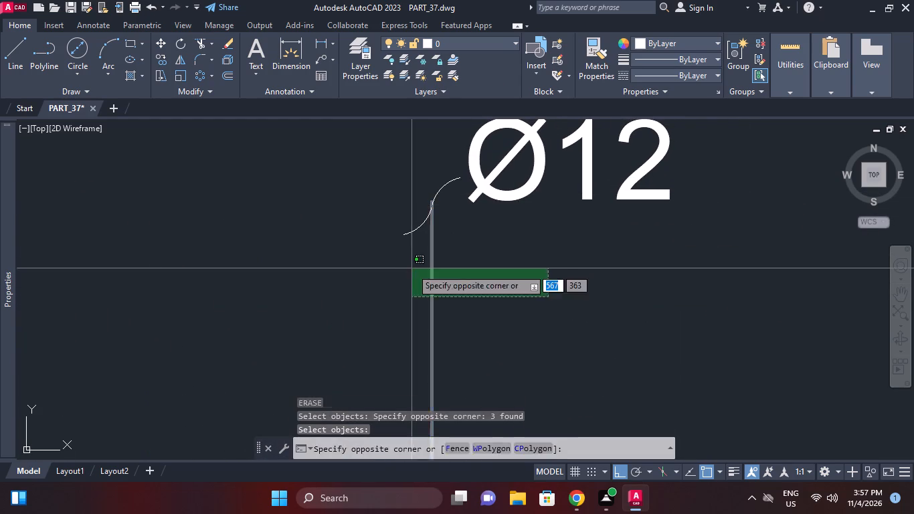
key(space)
click(429, 238)
click(424, 210)
key(space)
Replace the leftover Ø12 text with the letter B.
middle_drag(445, 203, 454, 224)
scroll(446, 207, down, 1)
drag(619, 225, 589, 211)
click(500, 167)
right_click(500, 167)
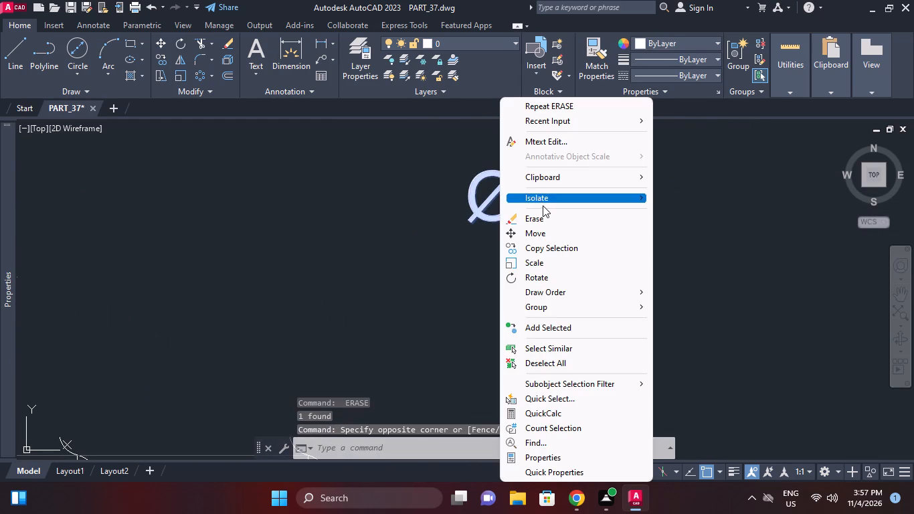
key(Escape)
key(Escape)
double_click(560, 195)
key(Escape)
double_click(537, 181)
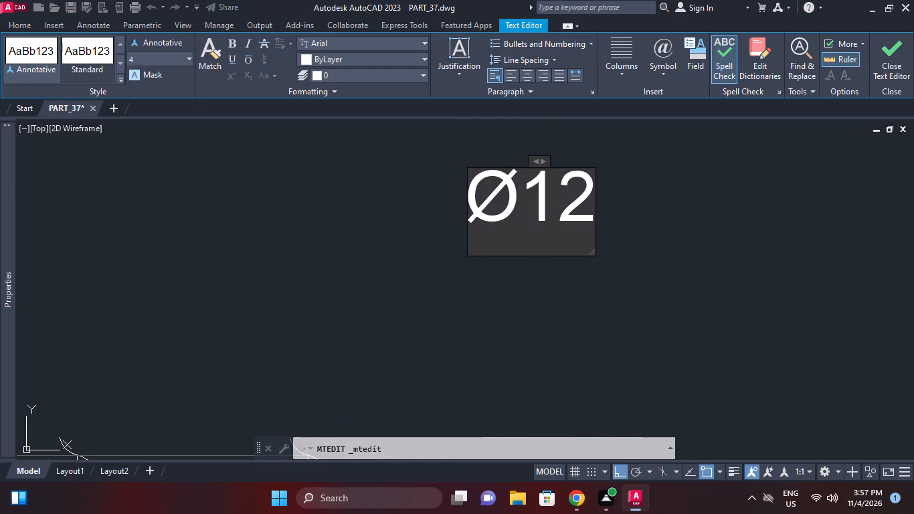
key(ctrl+a)
key(b)
click(618, 183)
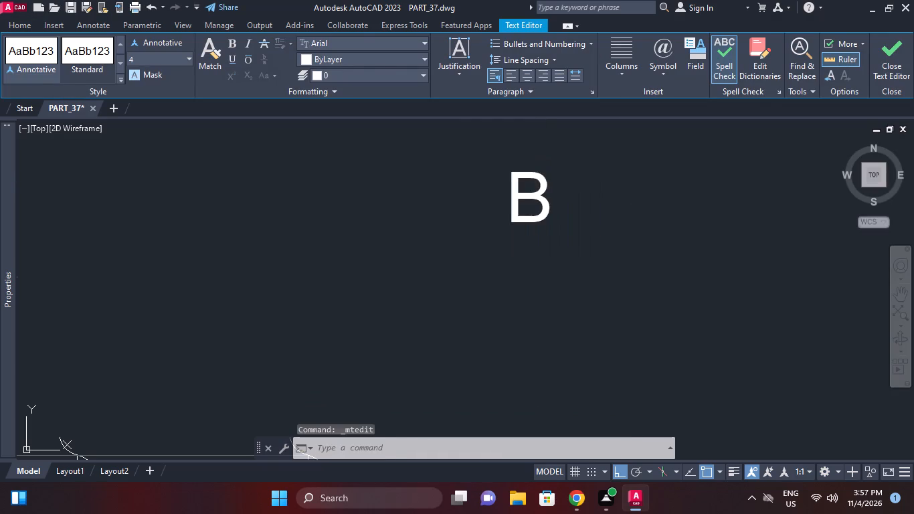
Move the B label next to the direction arrow between the 24 and 80 dimensions of the front section.
scroll(567, 218, down, 2)
click(557, 251)
click(519, 189)
middle_drag(531, 207, 541, 178)
scroll(531, 207, down, 1)
key(m)
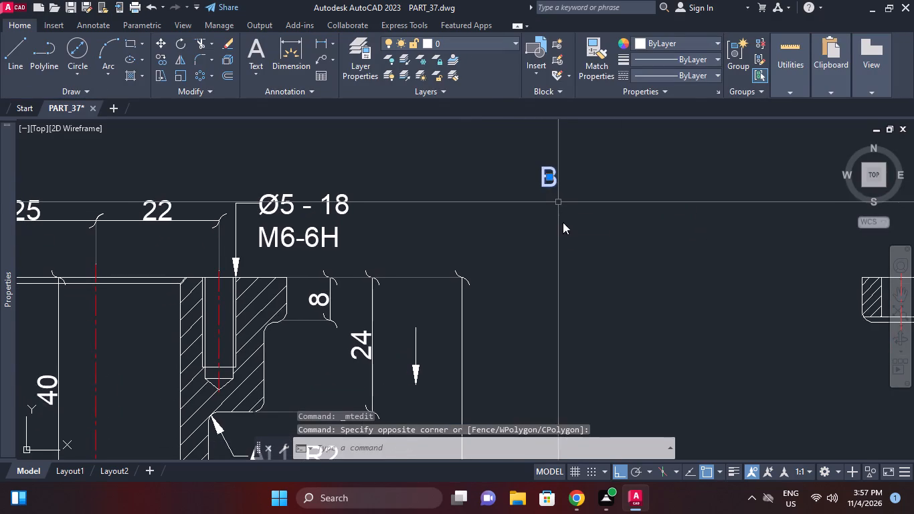
key(space)
click(563, 224)
middle_drag(487, 333, 507, 292)
key(F8)
middle_drag(470, 308, 474, 249)
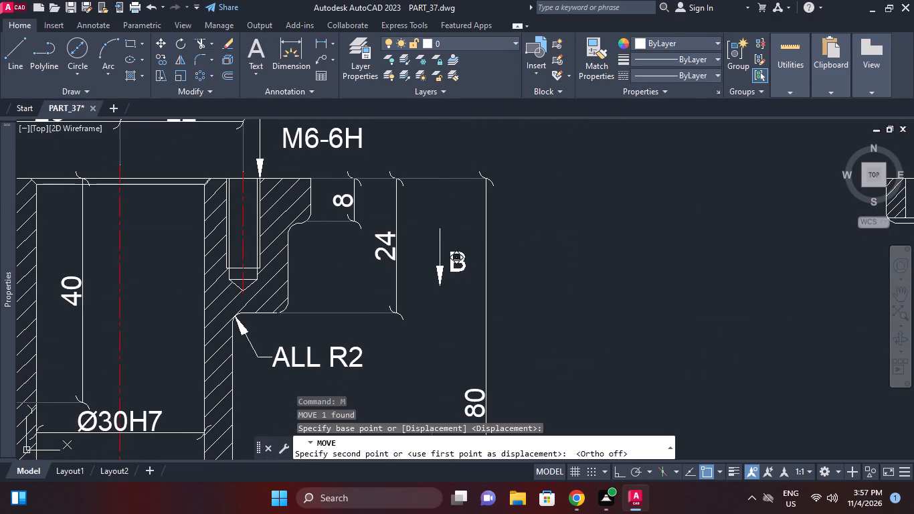
scroll(472, 317, up, 1)
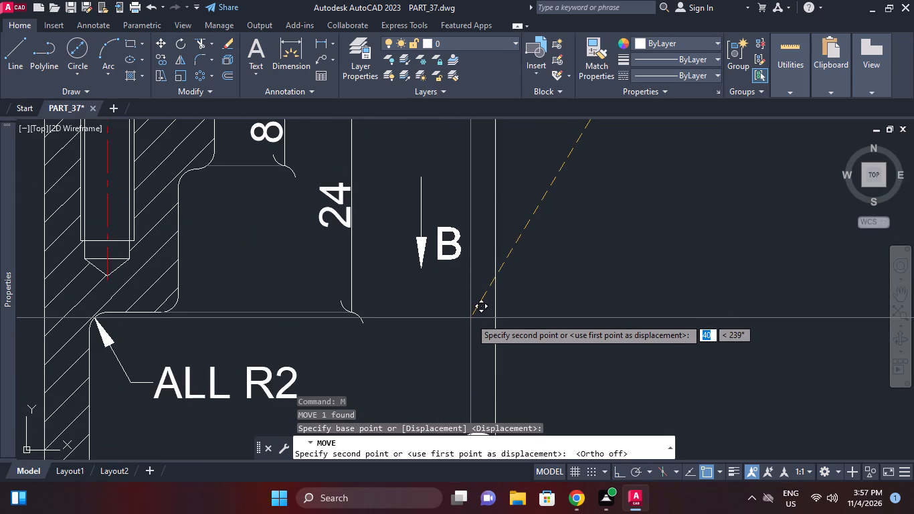
click(468, 325)
Copy the B label to the left of the direction arrow beside the front section's 44 dimension.
scroll(456, 268, up, 1)
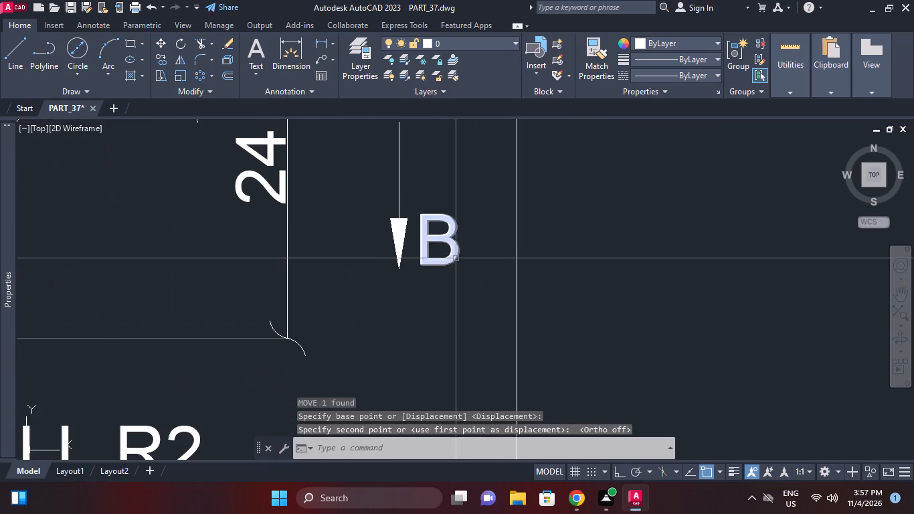
click(456, 257)
right_click(445, 226)
click(493, 245)
click(446, 260)
middle_drag(415, 301, 545, 242)
scroll(415, 301, down, 4)
middle_drag(349, 304, 541, 217)
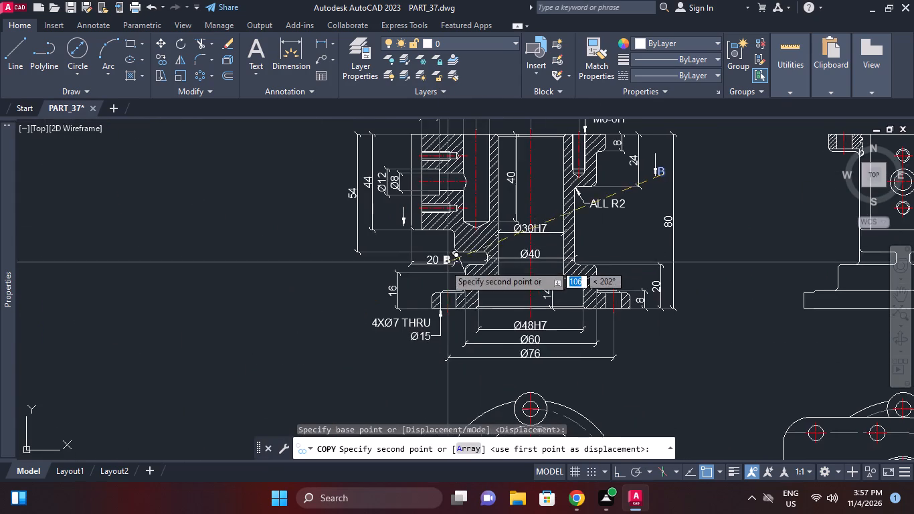
scroll(405, 285, up, 1)
scroll(394, 192, up, 3)
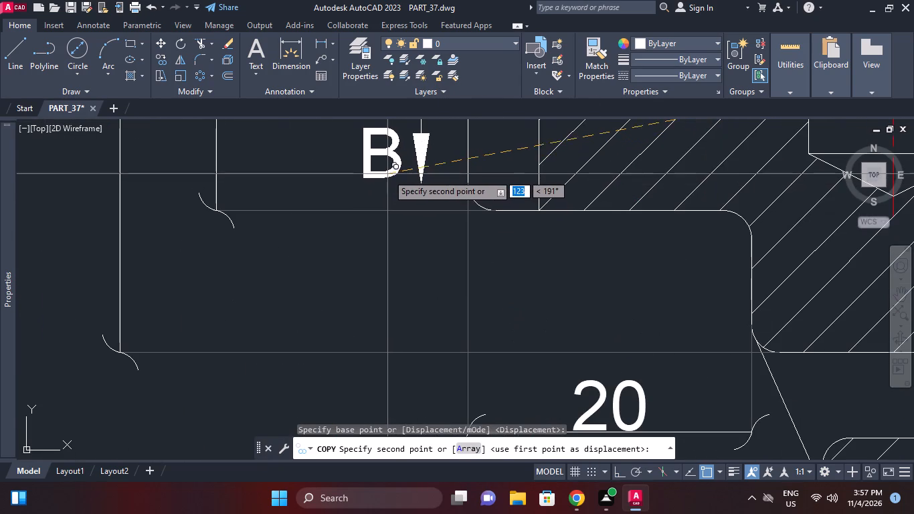
click(385, 177)
scroll(452, 203, down, 3)
middle_drag(448, 210, 400, 246)
scroll(482, 274, down, 1)
middle_click(441, 290)
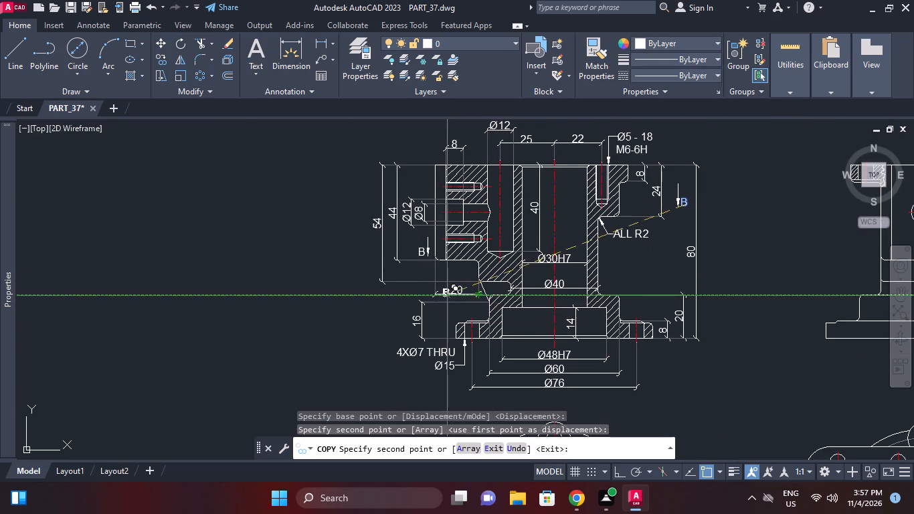
key(Escape)
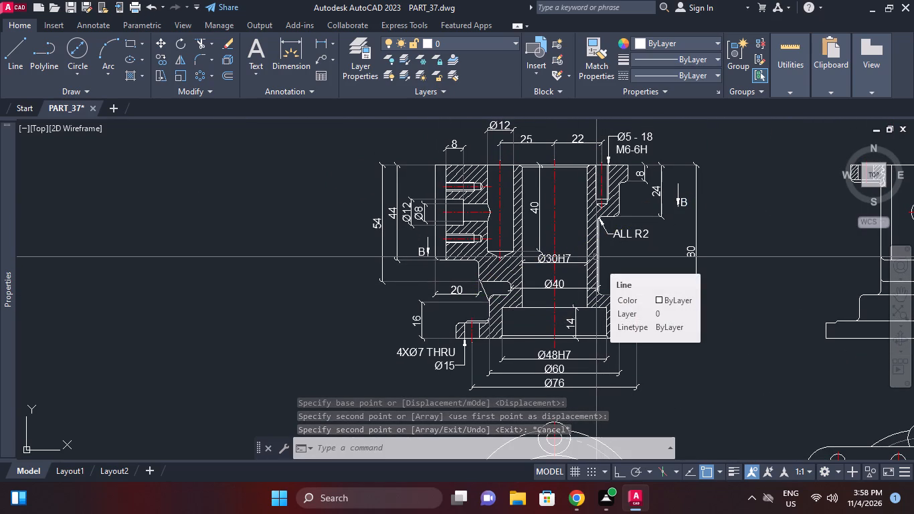
Copy the B label beside the 44 dimension into the empty space left of the 16 dimension.
middle_drag(480, 270, 535, 239)
scroll(496, 212, up, 3)
click(411, 242)
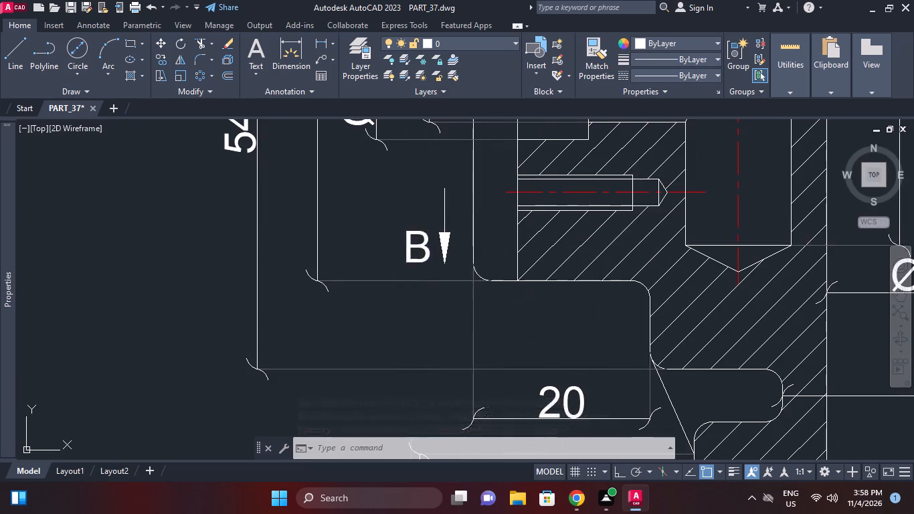
right_click(393, 206)
click(434, 249)
click(413, 276)
middle_drag(389, 294, 551, 118)
middle_drag(459, 332, 464, 311)
click(458, 313)
key(Escape)
Change the newly copied B text to A-A.
double_click(469, 282)
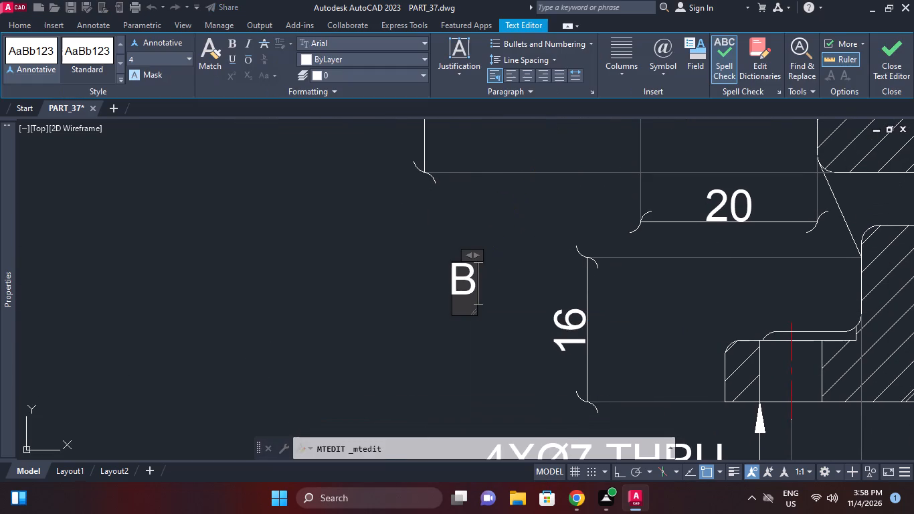
key(ctrl+a)
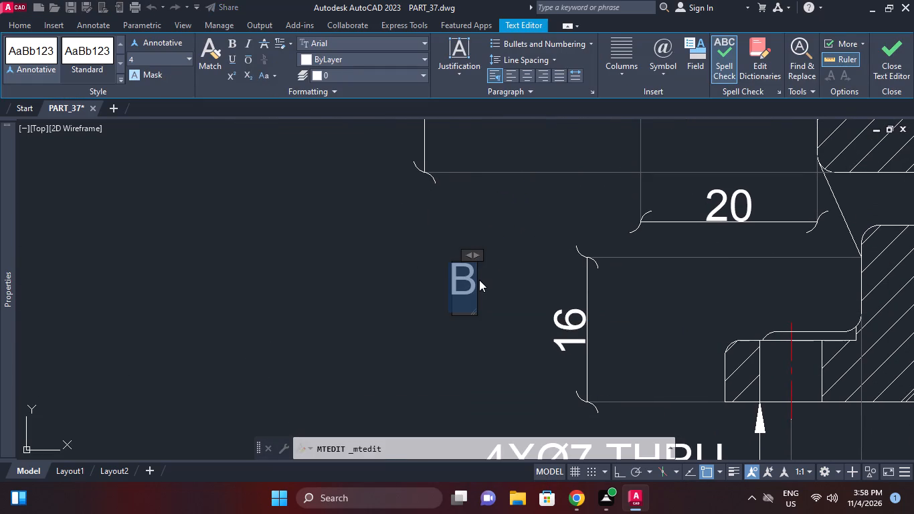
key(a)
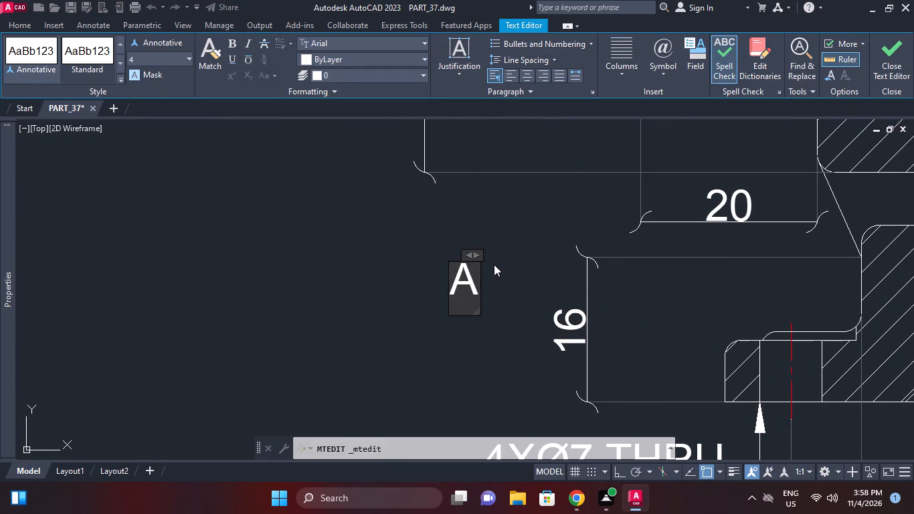
key(minus)
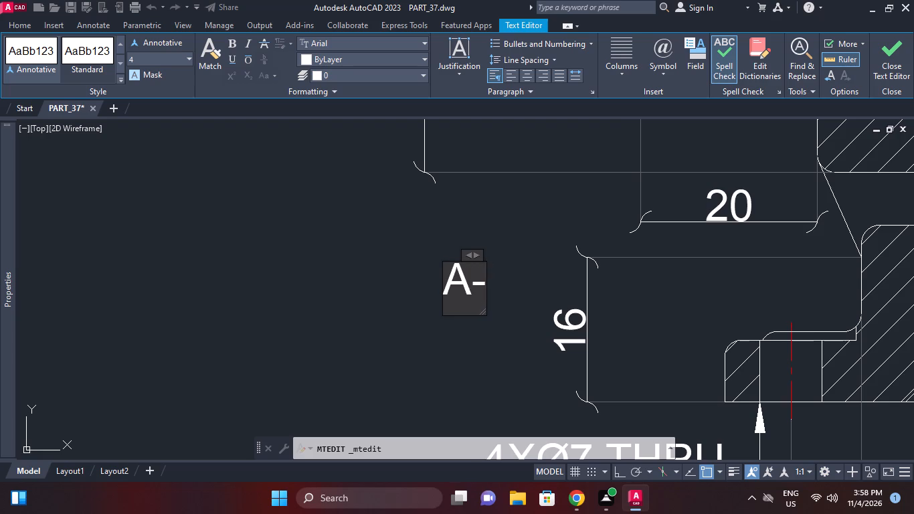
key(a)
click(532, 268)
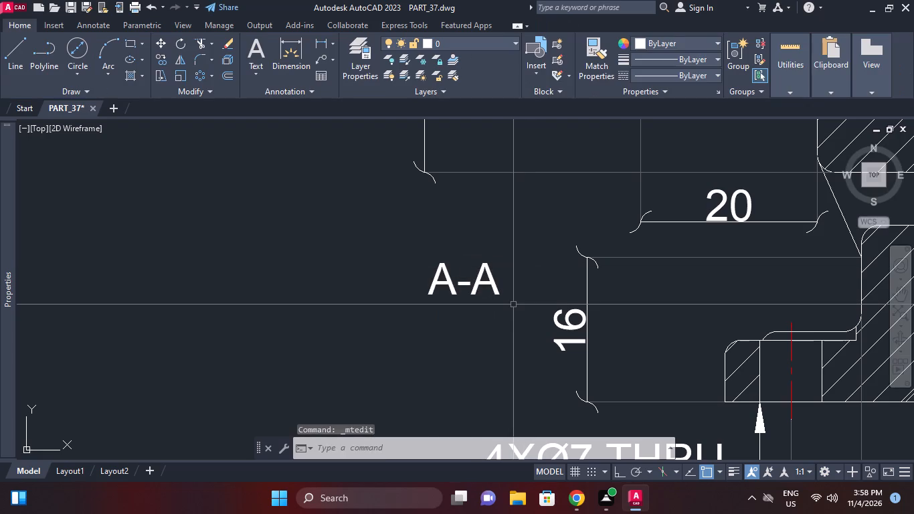
Move the A-A label up and right, closer to the front section, between the 20 and 16 dimensions.
key(m)
key(space)
click(485, 292)
click(441, 260)
key(space)
click(475, 328)
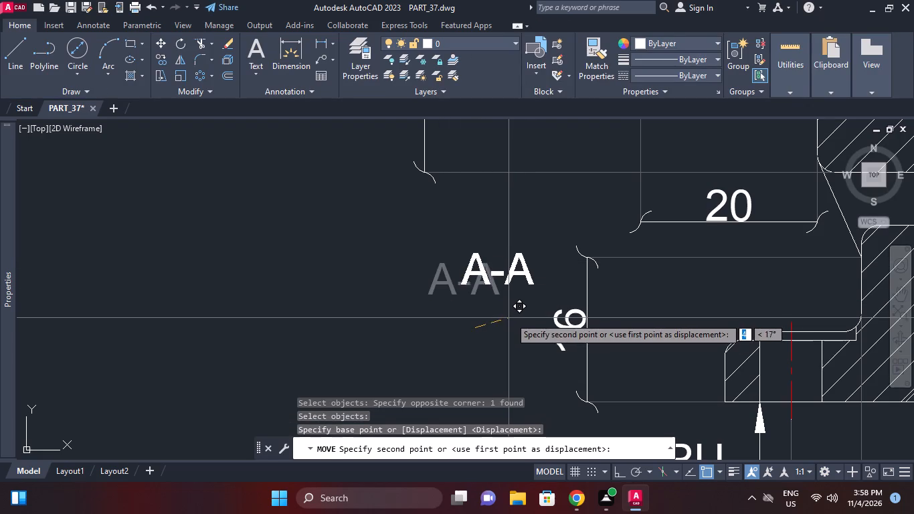
click(523, 268)
Draw a quick leader from the top centre of the side view's sectioned flange hole, angled upward with a horizontal landing.
scroll(552, 222, down, 4)
middle_drag(539, 236, 447, 286)
middle_drag(549, 272, 458, 272)
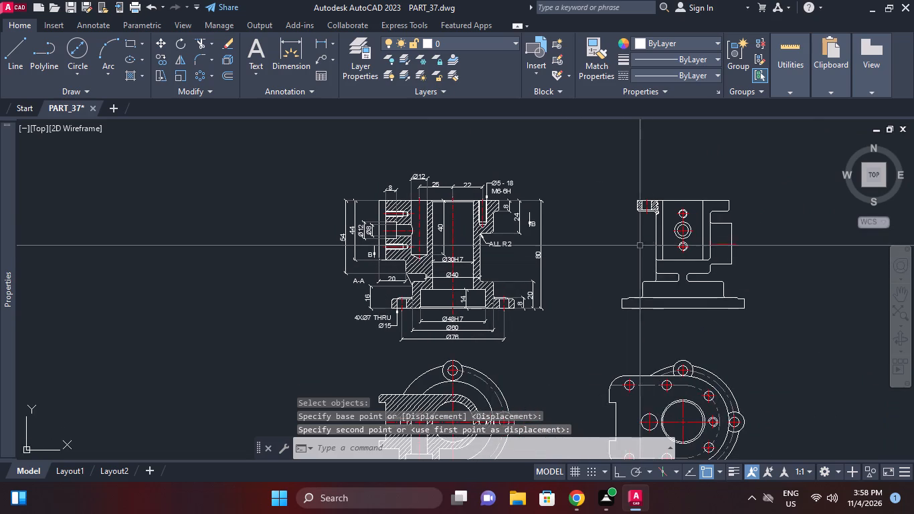
middle_drag(651, 244, 632, 257)
scroll(709, 232, up, 2)
middle_drag(709, 232, 688, 266)
text(ql)
key(space)
middle_drag(517, 251, 557, 300)
scroll(491, 269, up, 2)
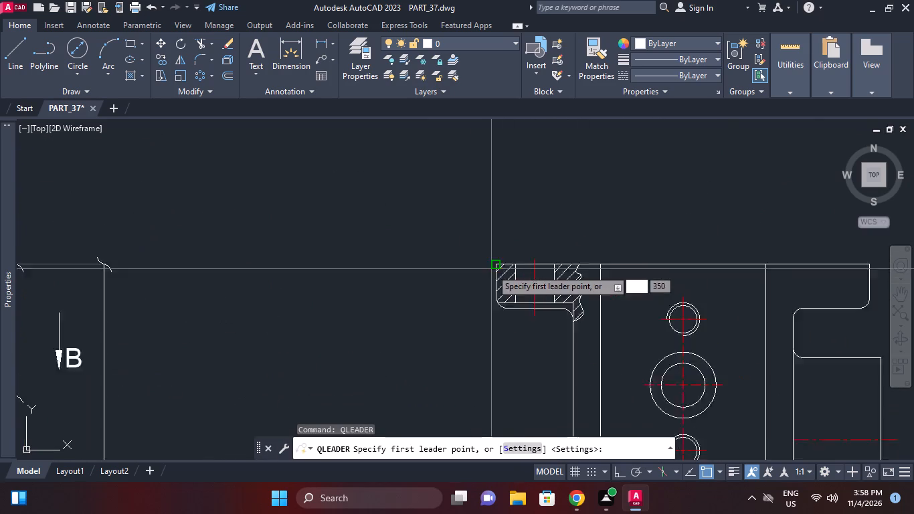
middle_drag(541, 284, 548, 314)
scroll(573, 305, up, 1)
click(564, 284)
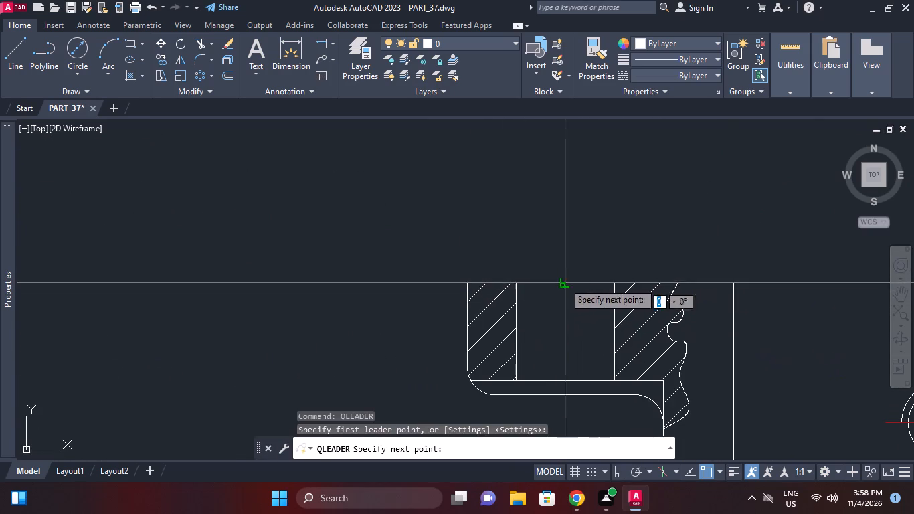
click(600, 179)
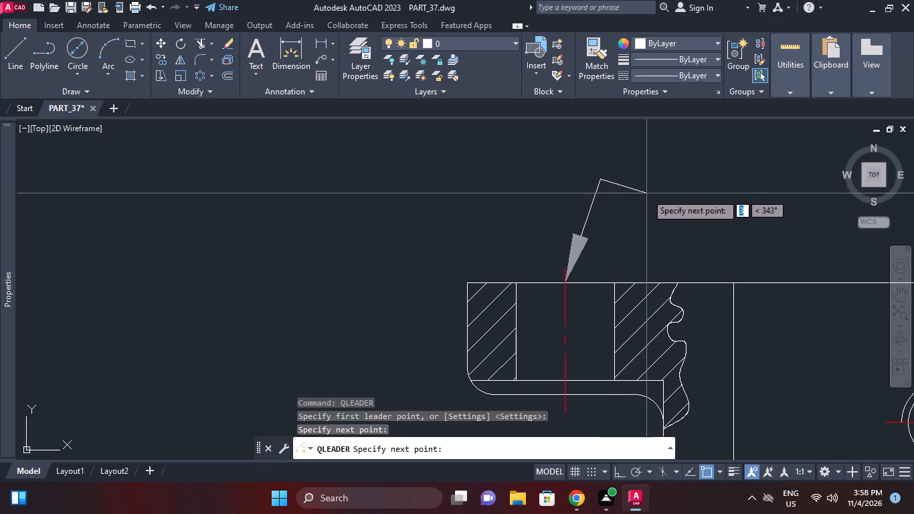
key(F8)
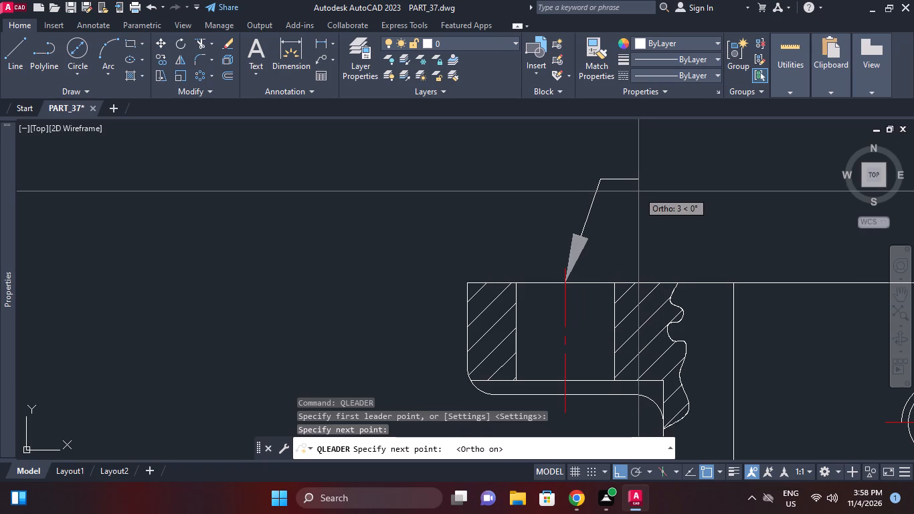
click(638, 191)
key(Return)
key(Return)
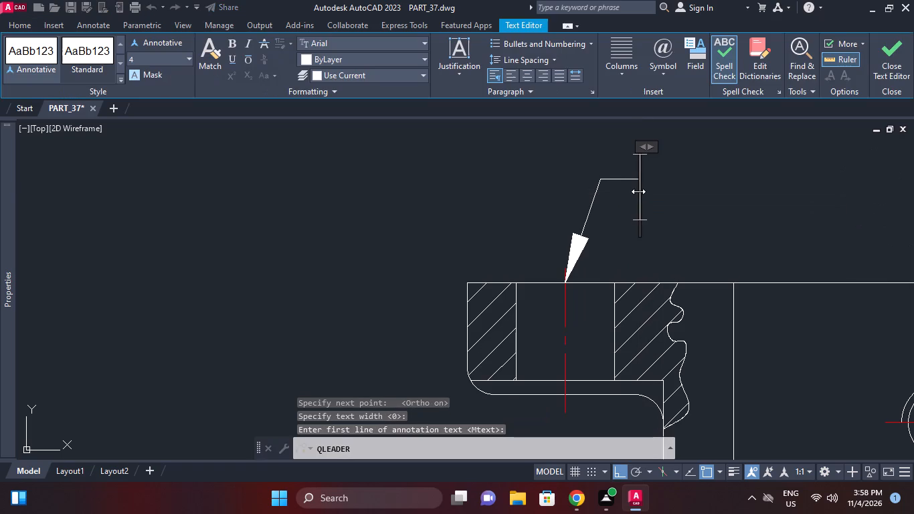
Enter the leader note for the flange hole as 6XØ7 with Ø14 on a second line.
text(6c)
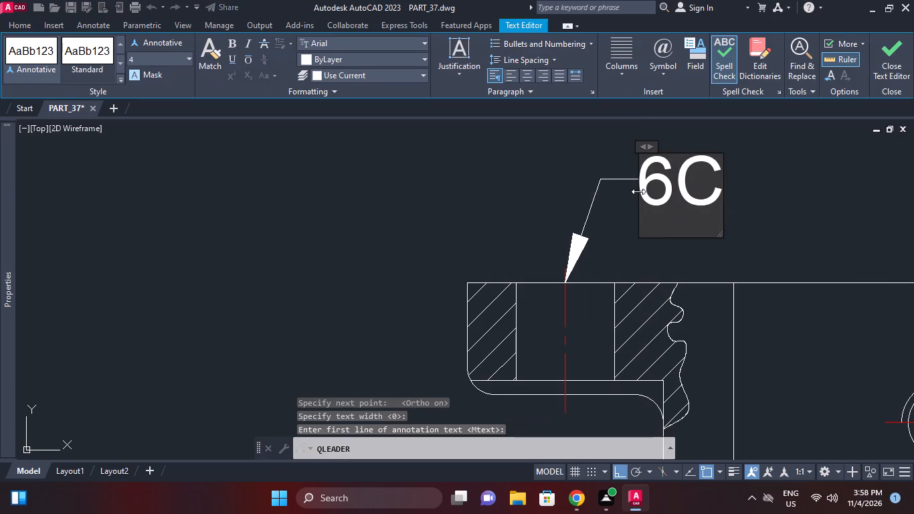
key(BackSpace)
key(x)
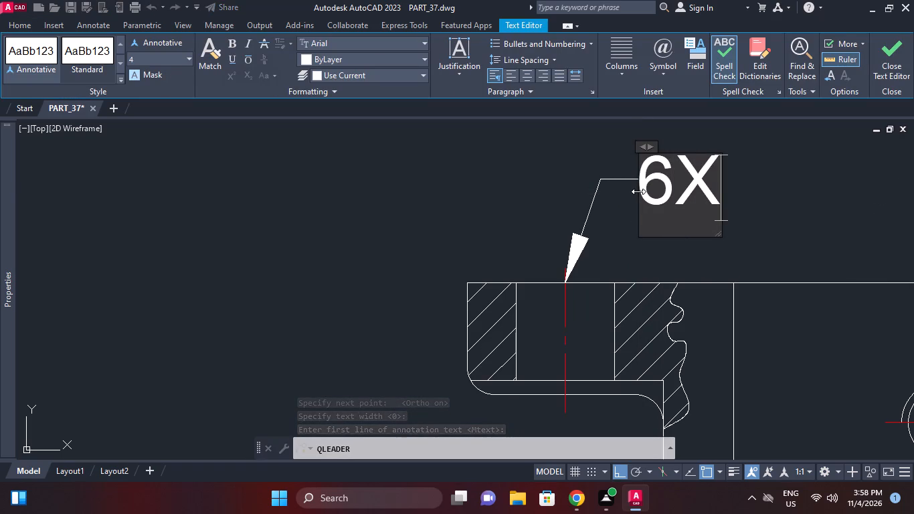
text(%%C)
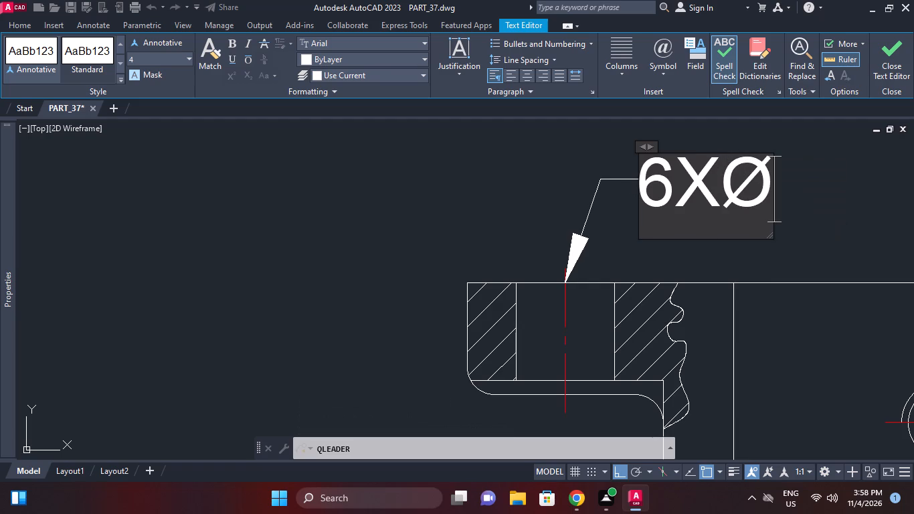
key(7)
key(Return)
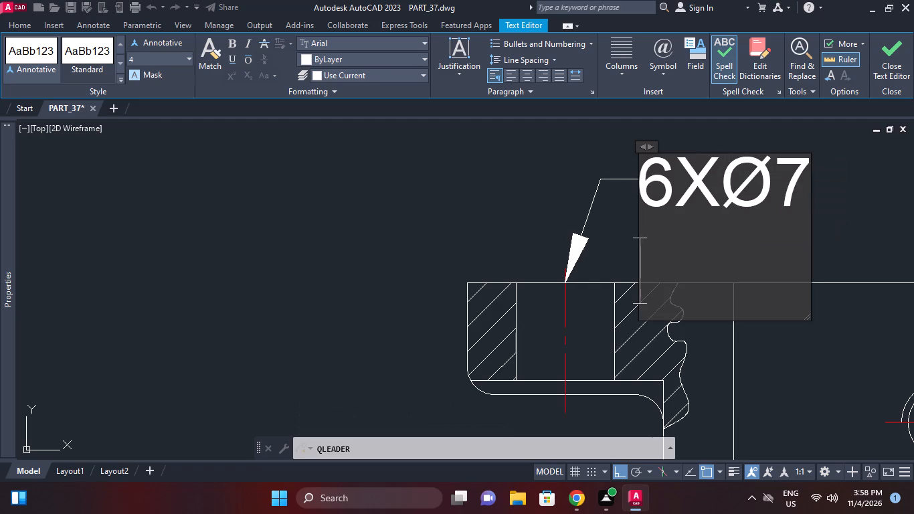
text(%%14)
key(0)
key(Left)
key(Left)
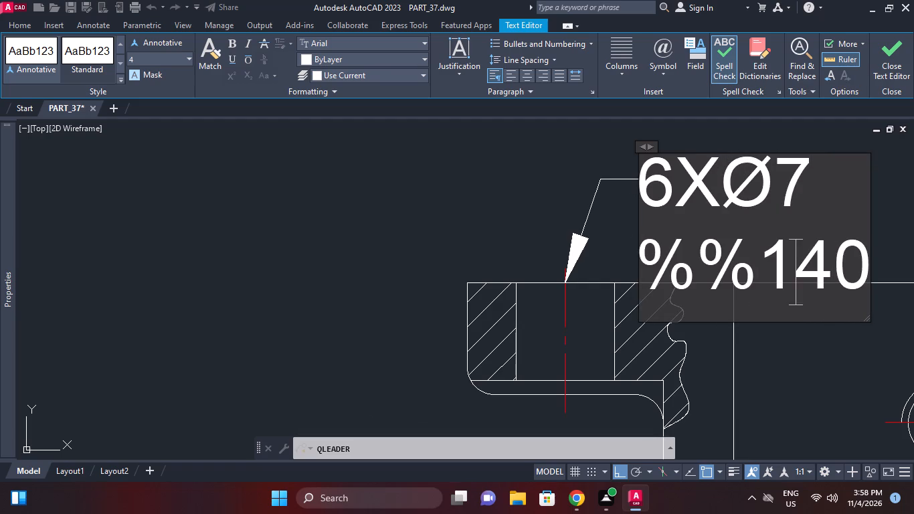
key(Left)
key(c)
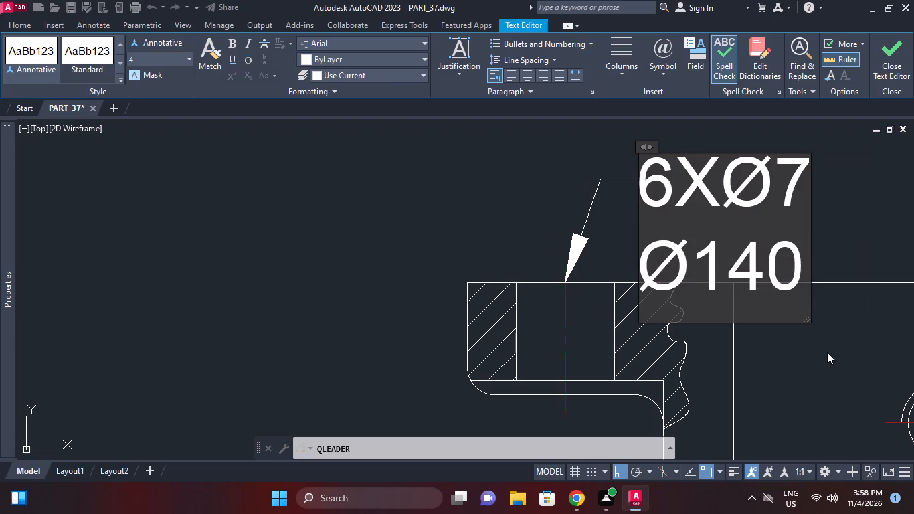
drag(765, 262, 900, 253)
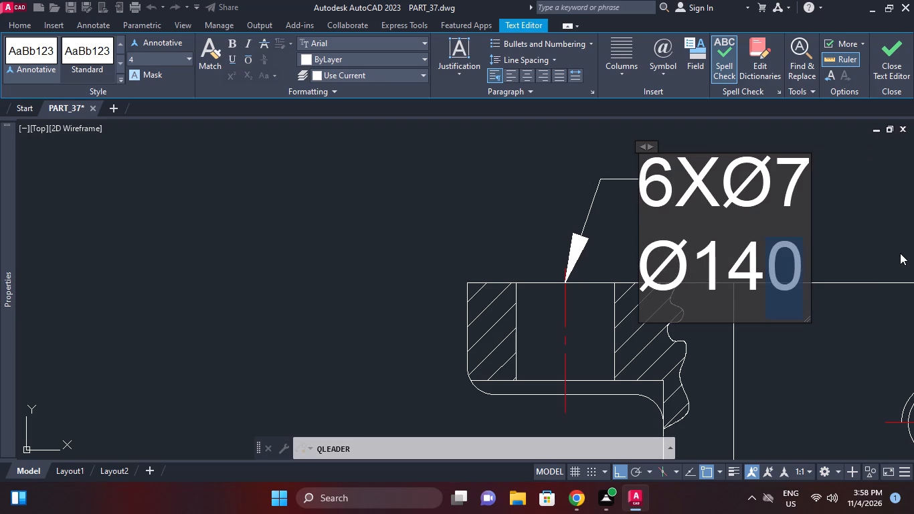
key(BackSpace)
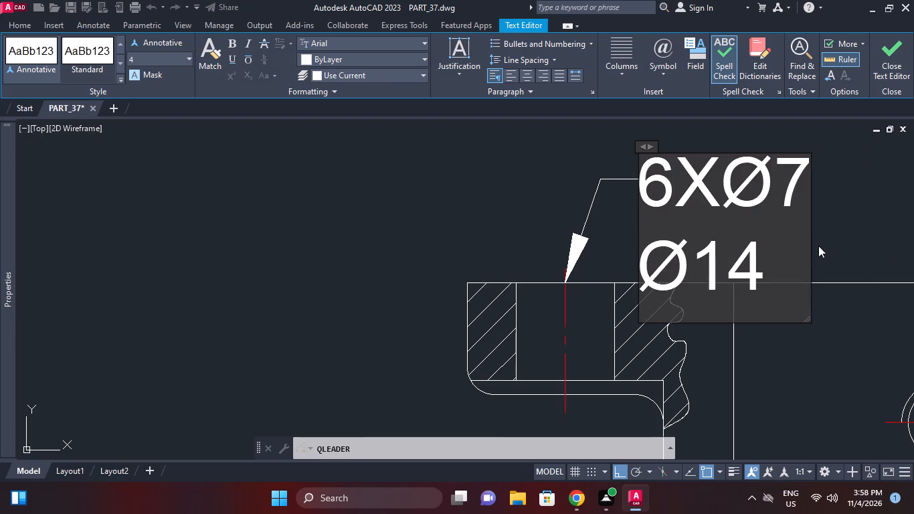
click(842, 233)
key(Escape)
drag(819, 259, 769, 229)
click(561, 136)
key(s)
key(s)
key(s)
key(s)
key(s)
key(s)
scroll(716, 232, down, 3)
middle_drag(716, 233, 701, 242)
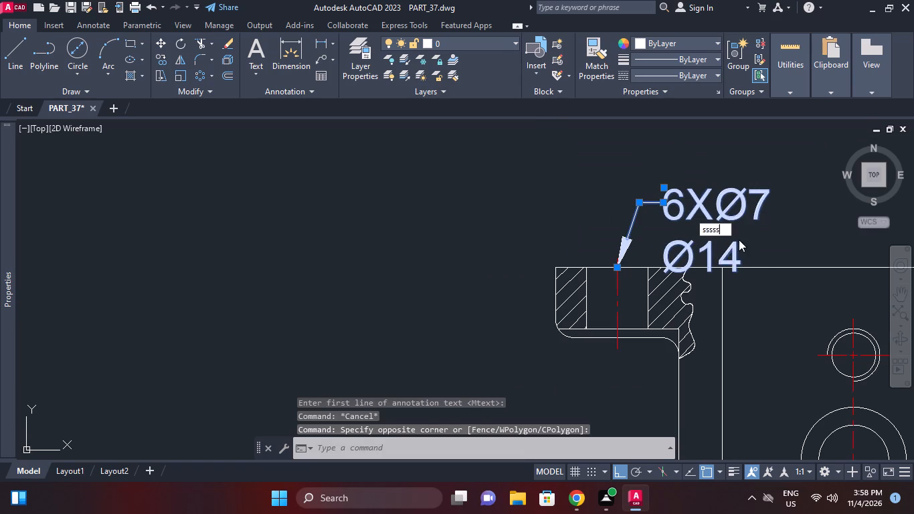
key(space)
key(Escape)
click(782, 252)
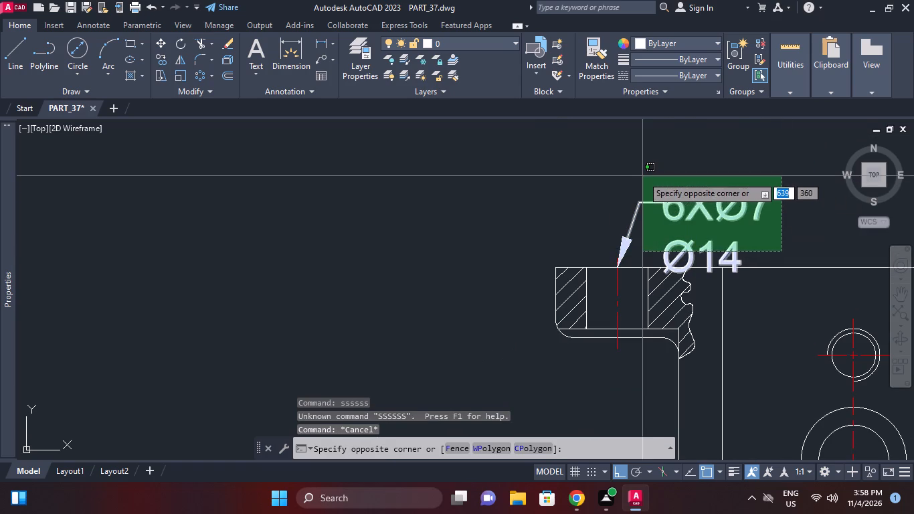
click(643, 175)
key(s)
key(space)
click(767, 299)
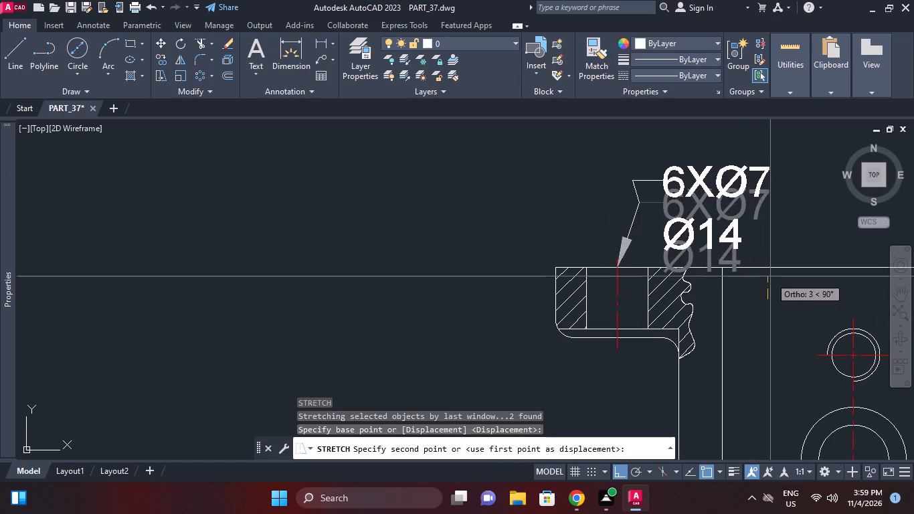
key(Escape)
Stretch the 6XØ7 Ø14 note and its leader landing straight up so the text clears the side view's top edge.
drag(778, 243, 759, 237)
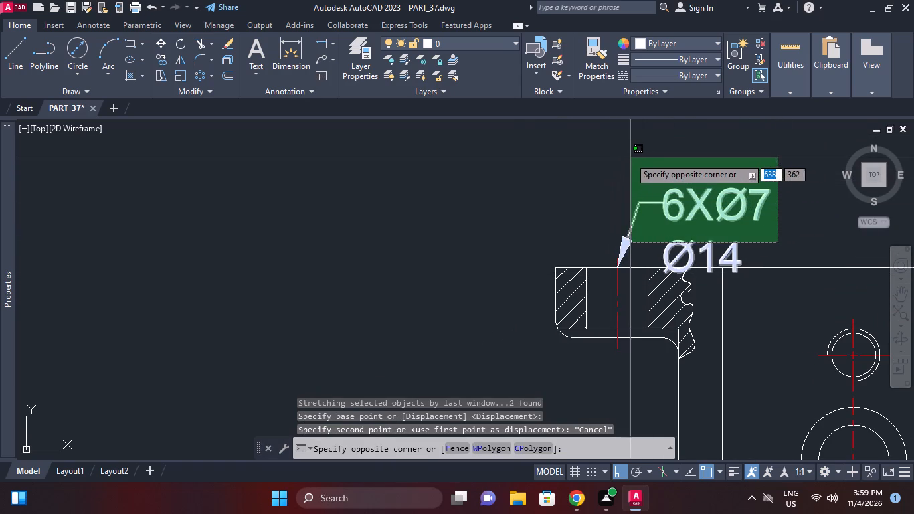
click(634, 157)
middle_drag(714, 219, 662, 256)
scroll(714, 219, down, 1)
scroll(684, 254, up, 1)
key(s)
key(space)
click(751, 268)
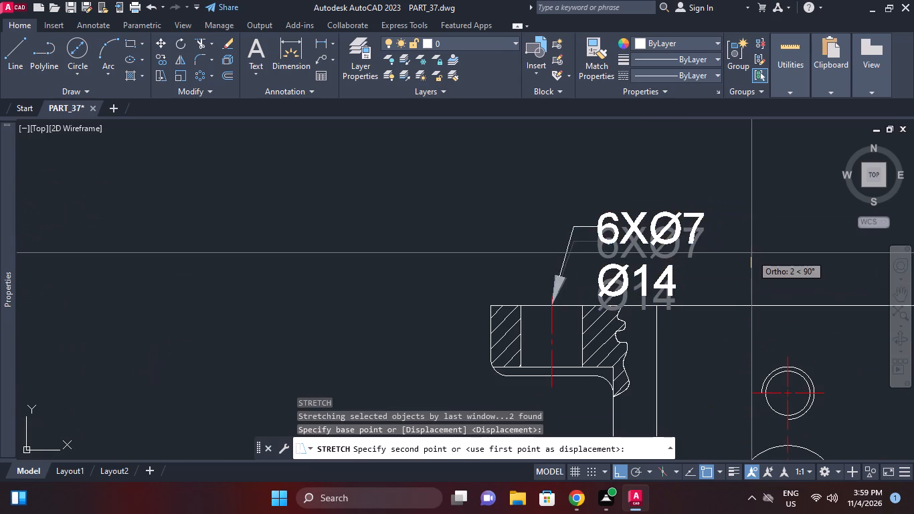
click(761, 238)
scroll(733, 248, down, 2)
middle_drag(676, 259, 645, 260)
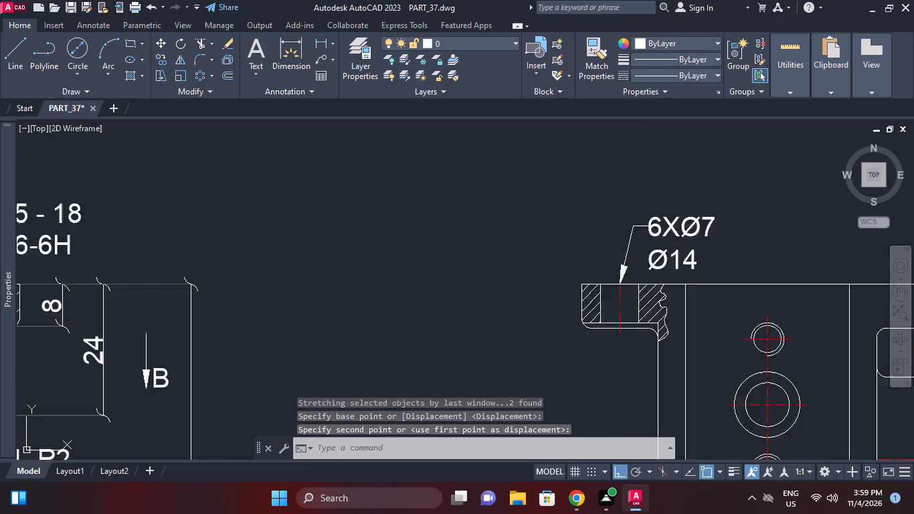
Draw a quick leader from the side view's upper small threaded hole, angled up past the top edge with a horizontal landing.
middle_drag(645, 260, 600, 256)
key(Escape)
middle_drag(695, 272, 610, 285)
middle_drag(691, 296, 667, 299)
key(q)
text(l)
key(space)
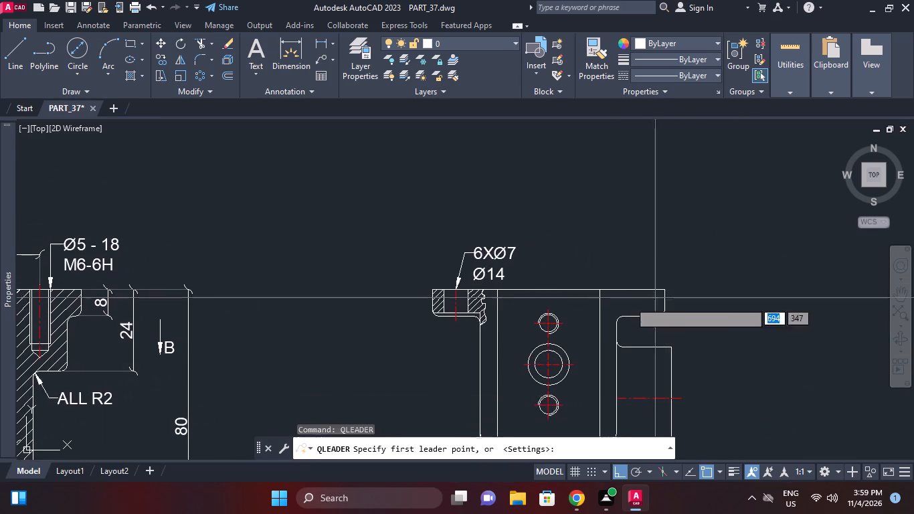
scroll(593, 305, up, 2)
middle_drag(562, 324, 580, 353)
drag(523, 373, 527, 362)
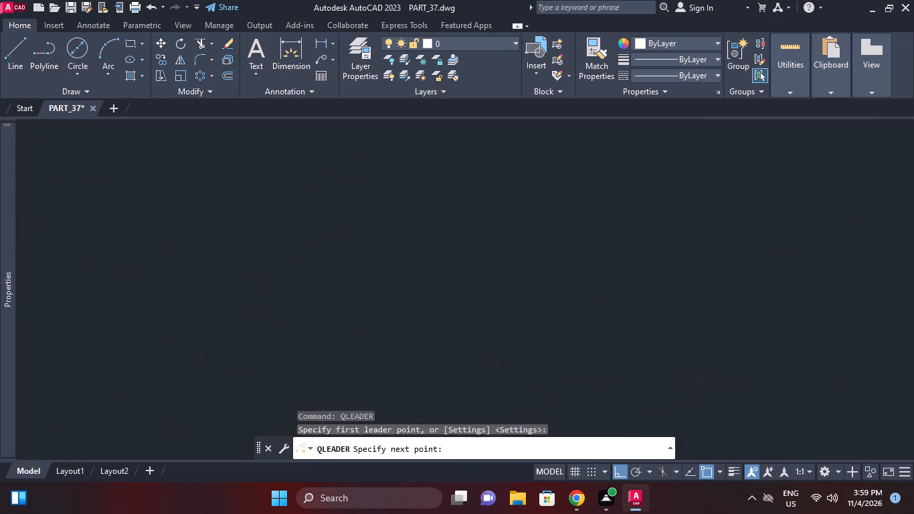
key(F8)
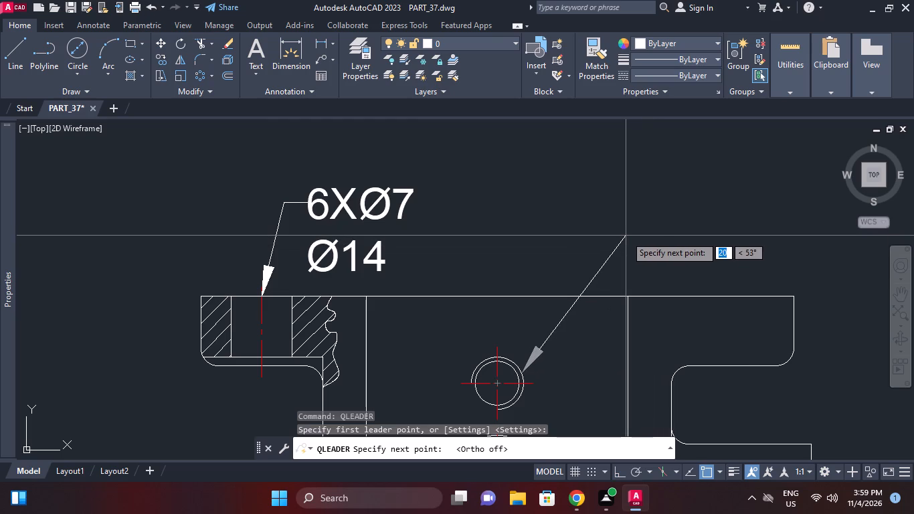
click(626, 236)
key(F8)
click(666, 242)
Enter the leader note for the threaded hole as 2XM6-6H with Ø5 on a second line.
key(Return)
key(Return)
text(2x)
key(3)
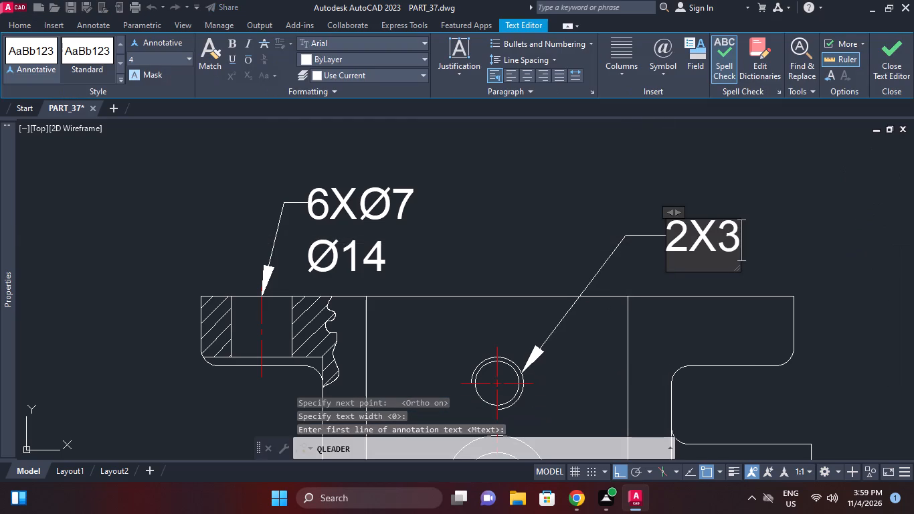
key(BackSpace)
text(m6)
key(minus)
key(6)
key(h)
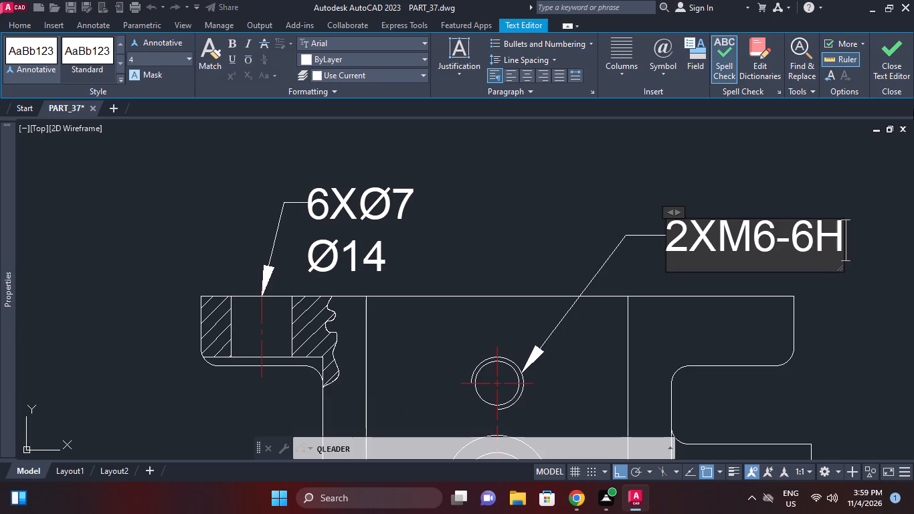
key(Return)
text(%%V)
key(shift+BackSpace)
key(shift+c)
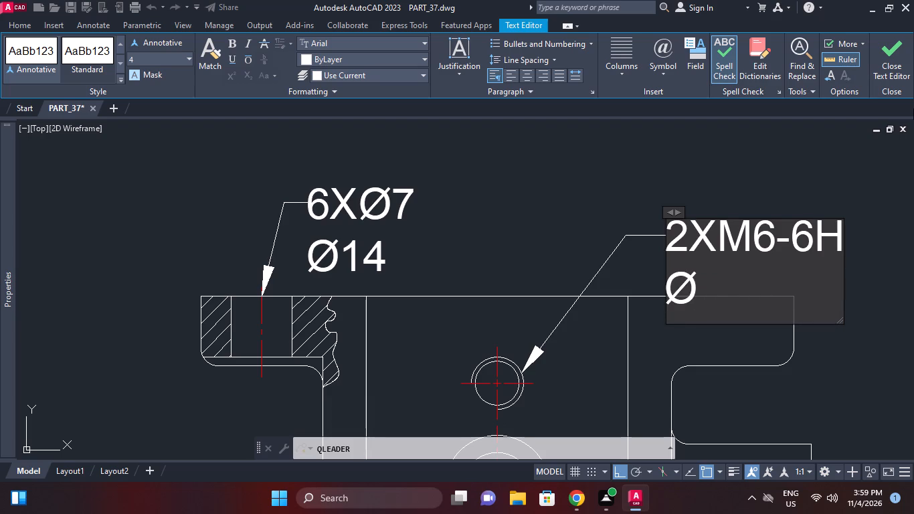
key(5)
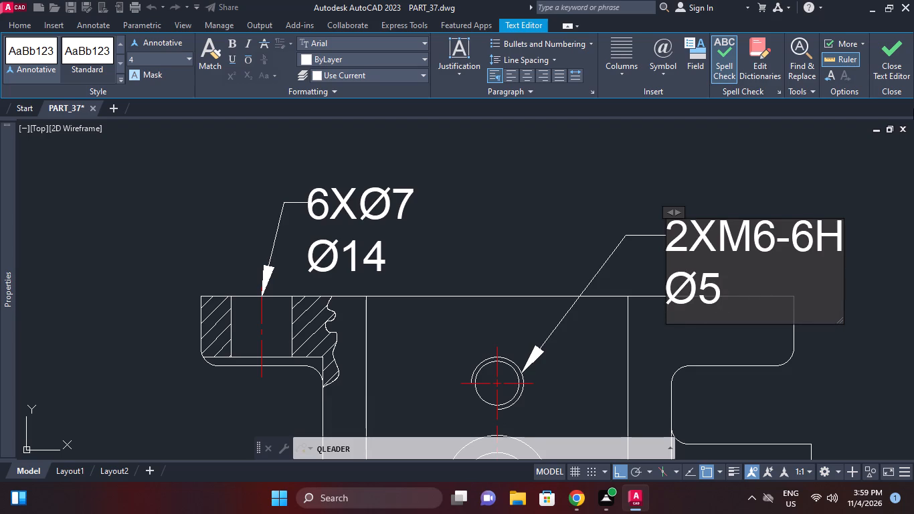
click(684, 175)
key(Escape)
Stretch the 2XM6-6H Ø5 note and its leader landing straight up so the text clears the side view's top edge.
click(823, 271)
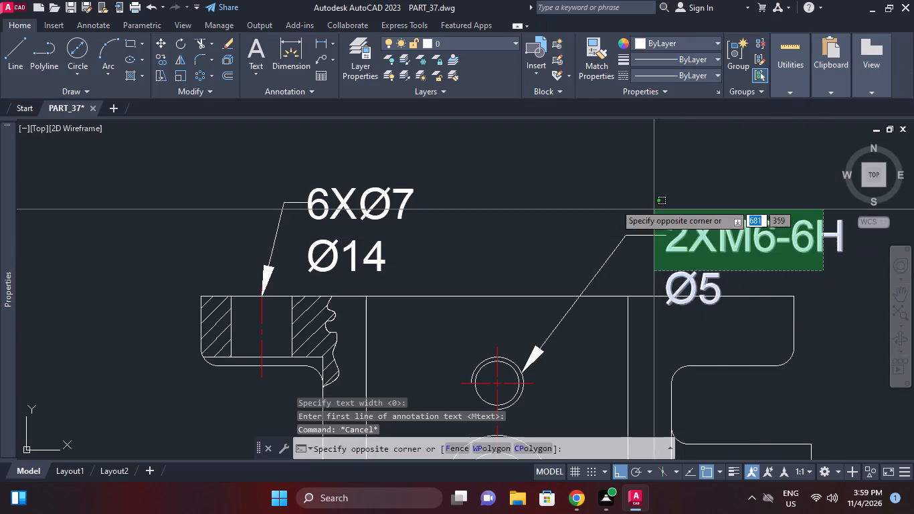
click(579, 185)
key(s)
key(space)
click(763, 338)
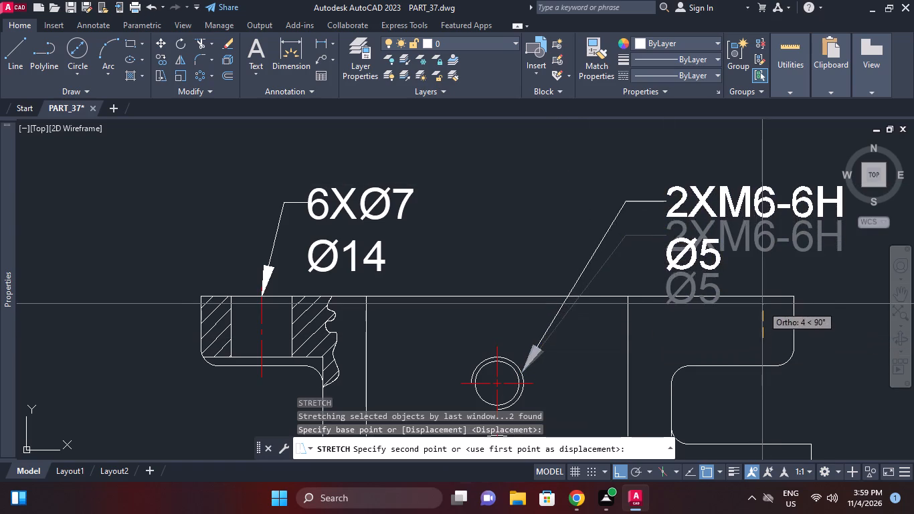
click(763, 302)
middle_drag(569, 270, 587, 246)
key(Escape)
middle_click(579, 253)
middle_drag(531, 250, 543, 235)
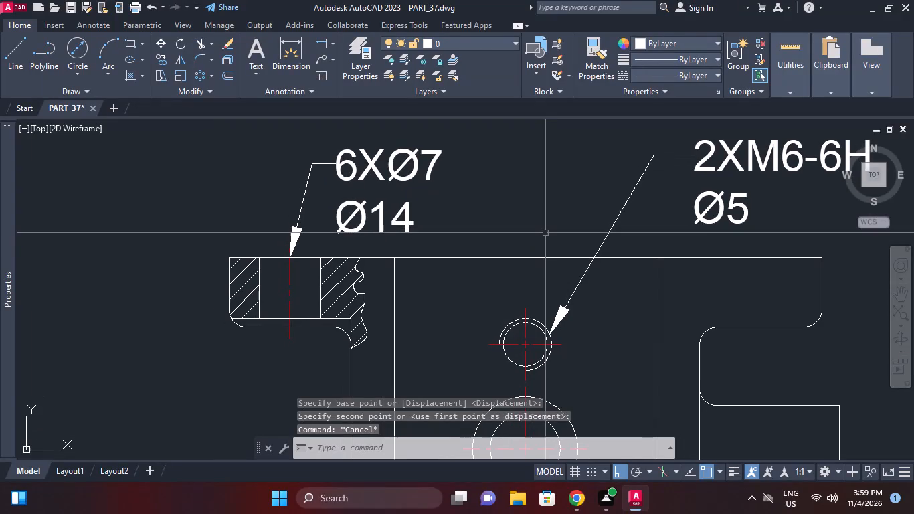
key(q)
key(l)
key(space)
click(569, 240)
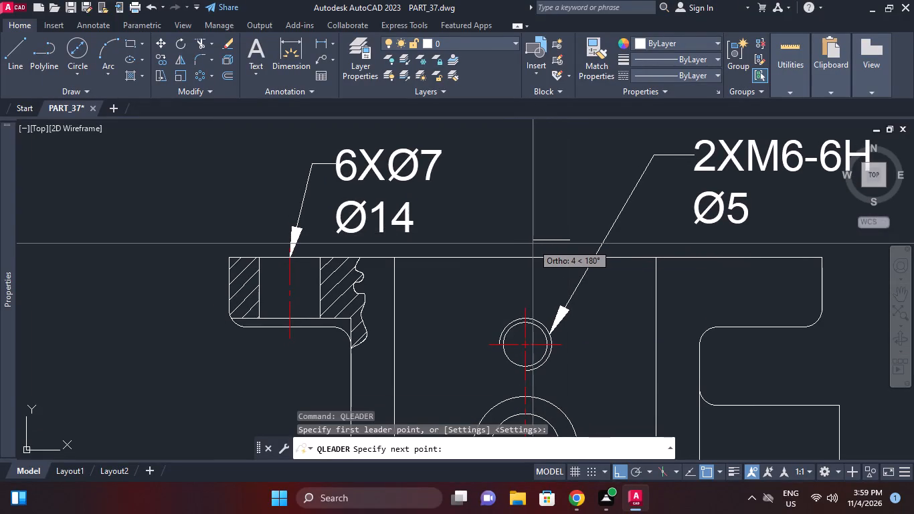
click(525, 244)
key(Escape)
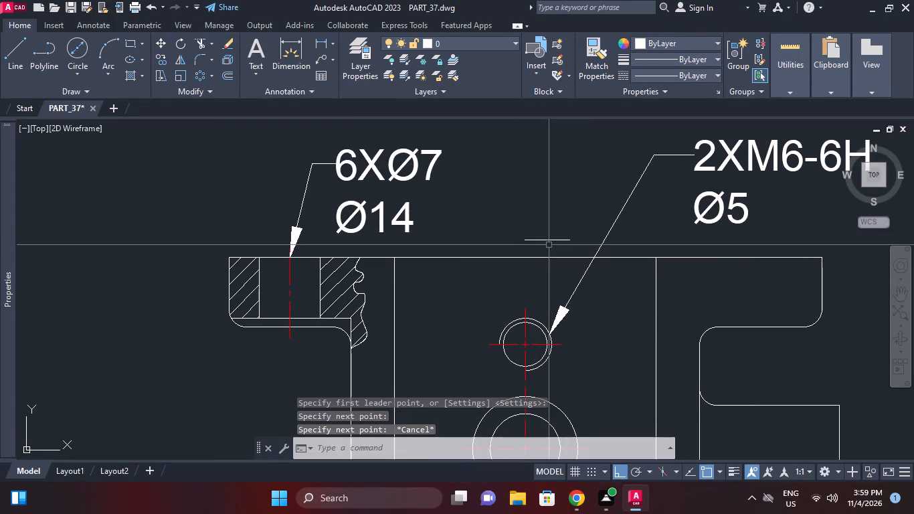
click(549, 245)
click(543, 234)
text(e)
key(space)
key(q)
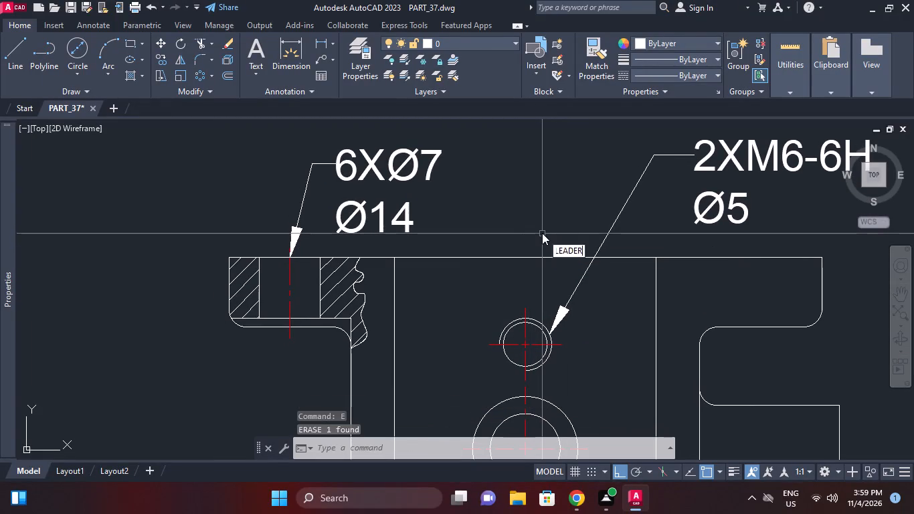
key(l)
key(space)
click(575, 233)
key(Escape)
Draw a short horizontal quick leader without text, its arrowhead pointing left, just above the middle of the side view's top edge.
key(space)
click(518, 232)
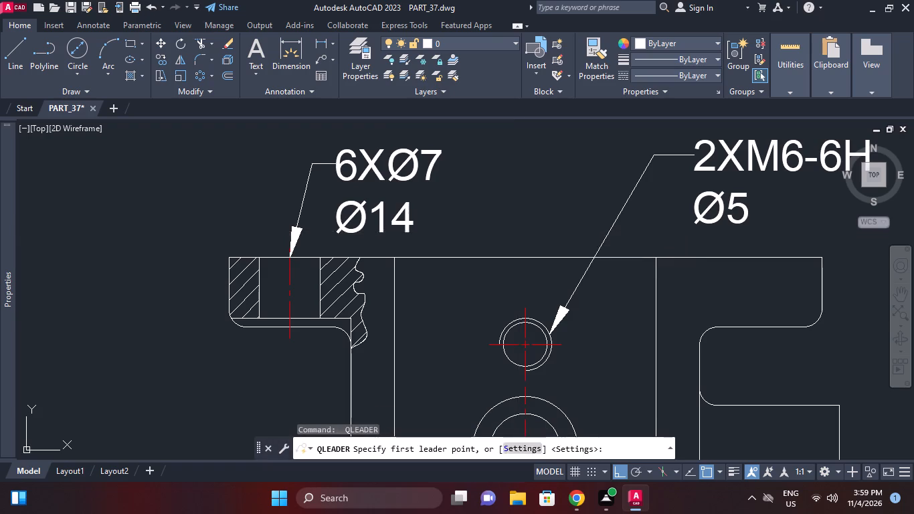
click(584, 234)
key(Escape)
Move the short section arrow above the side view about 2 units to the left.
click(574, 237)
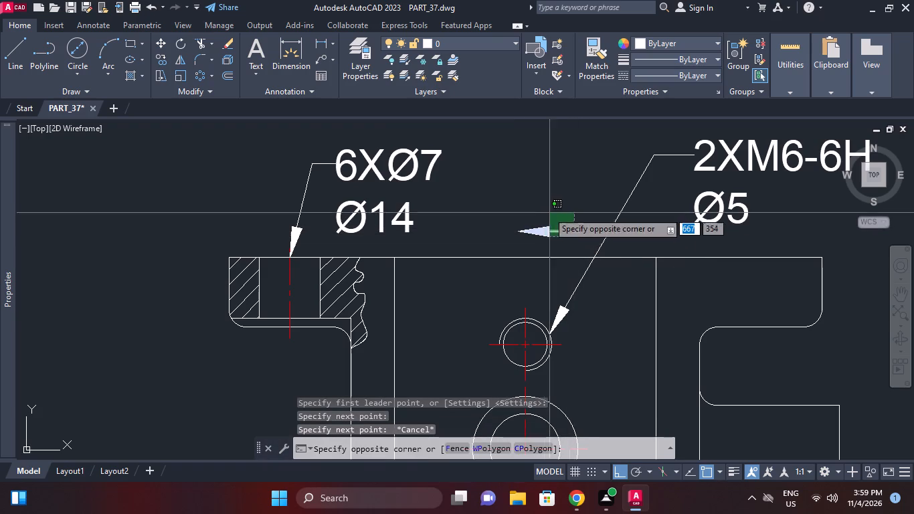
click(544, 209)
text(m)
key(space)
click(556, 178)
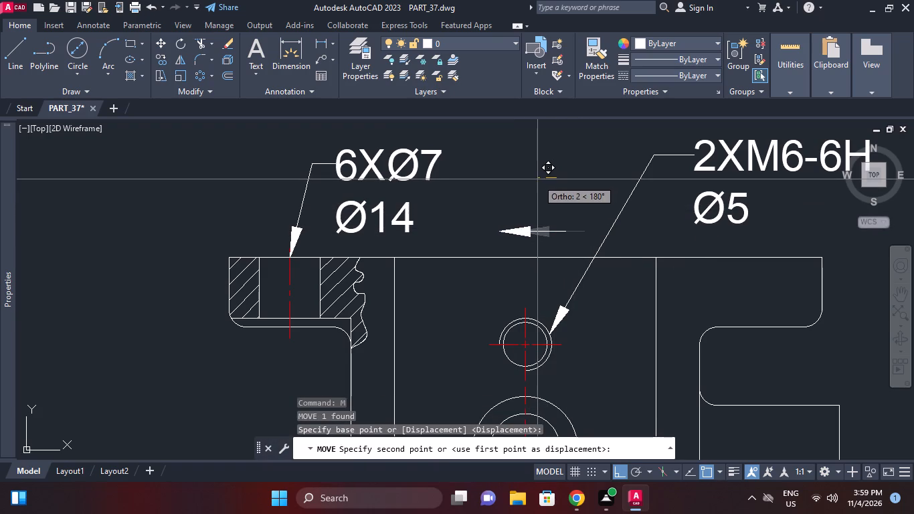
click(537, 179)
Copy the A-A label from the front section to just above the short arrow over the side view.
scroll(513, 221, down, 3)
middle_drag(513, 221, 548, 198)
middle_drag(428, 272, 546, 203)
middle_drag(339, 261, 396, 264)
middle_drag(402, 261, 441, 246)
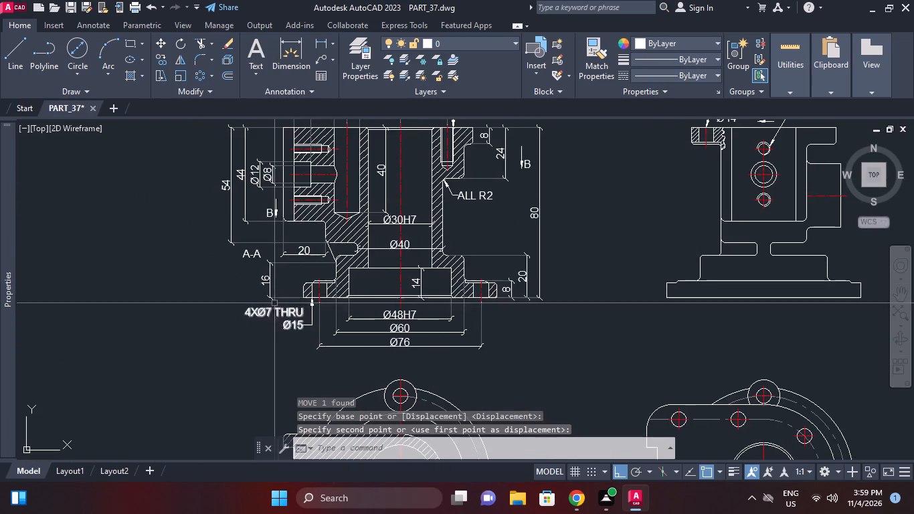
scroll(239, 260, up, 1)
click(257, 250)
right_click(257, 250)
click(300, 250)
click(251, 286)
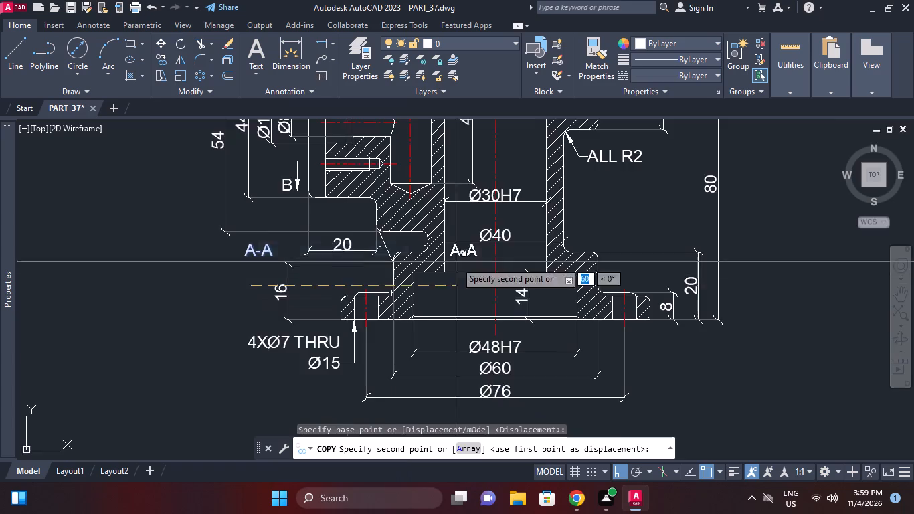
middle_drag(440, 283, 320, 359)
scroll(314, 363, down, 1)
middle_drag(569, 300, 414, 375)
key(F8)
scroll(574, 296, up, 2)
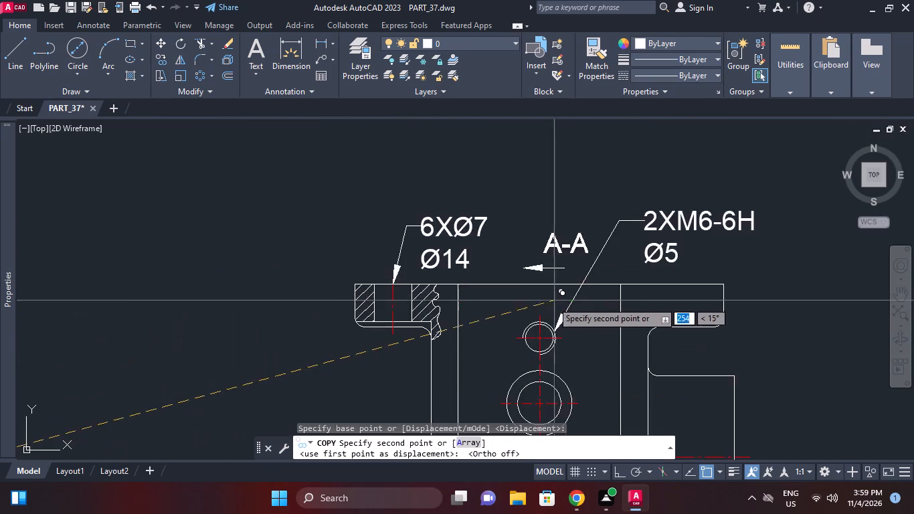
scroll(549, 303, up, 1)
click(559, 310)
key(Escape)
Change the copied label above the side view's arrow to the single letter A.
double_click(587, 228)
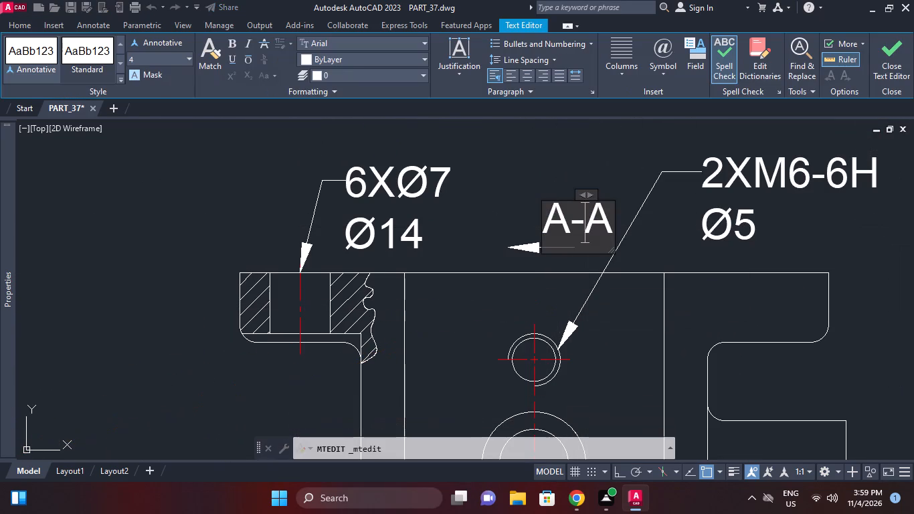
drag(573, 221, 689, 219)
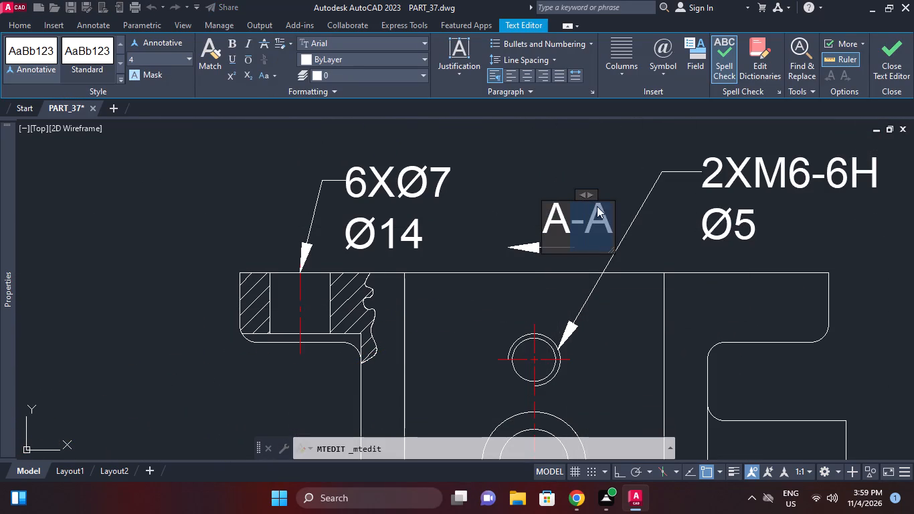
key(BackSpace)
click(614, 189)
Move the letter A down and left so it sits directly above the tail of the section arrow.
scroll(604, 210, up, 1)
click(589, 247)
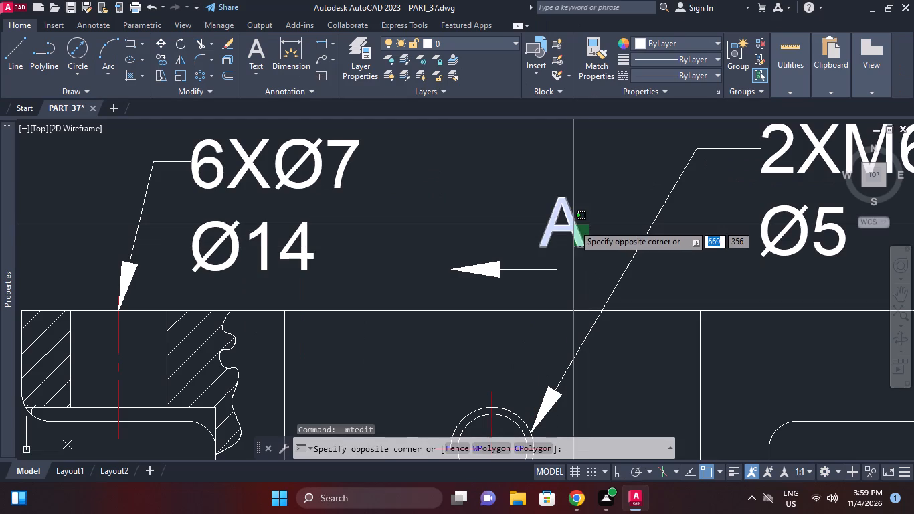
click(573, 224)
scroll(576, 220, up, 2)
key(m)
key(space)
click(606, 199)
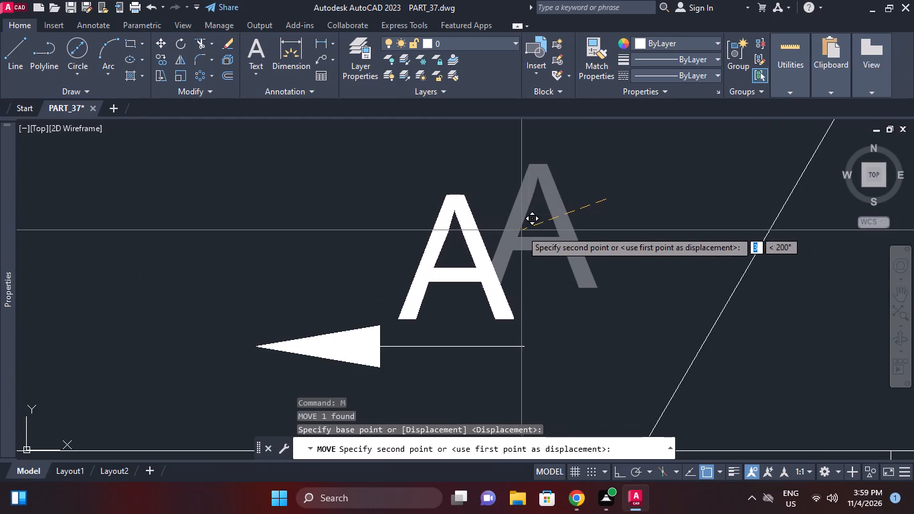
click(519, 234)
scroll(541, 240, down, 2)
click(533, 249)
click(505, 236)
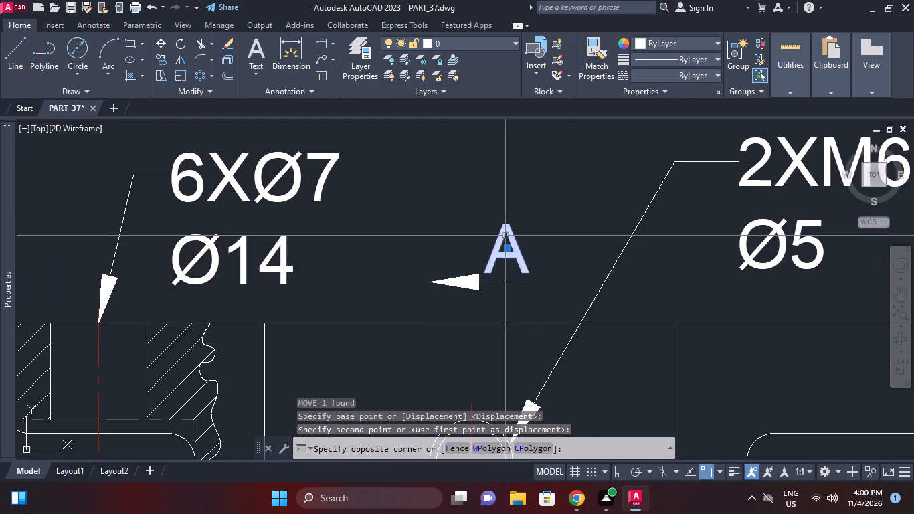
scroll(519, 239, up, 1)
key(space)
click(561, 234)
click(571, 240)
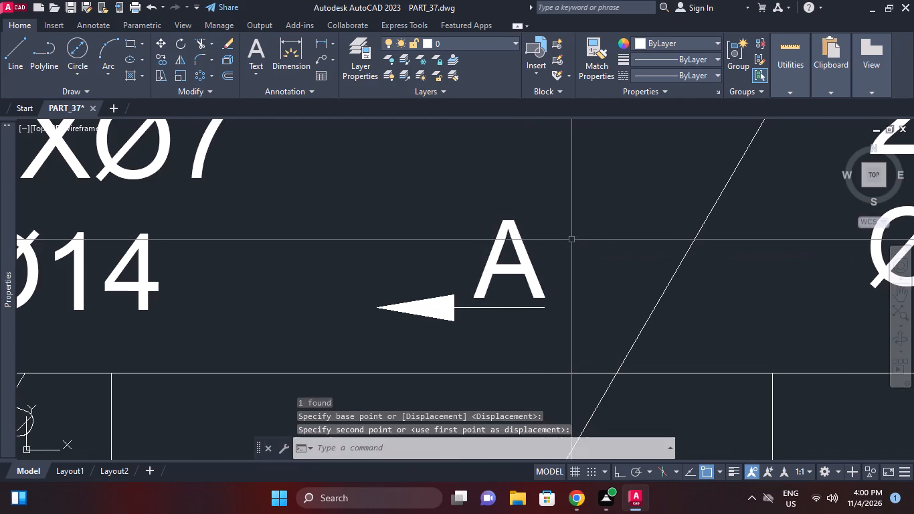
Copy the letter A and its arrow straight down to just below the side view's base.
middle_drag(585, 244, 589, 205)
scroll(585, 244, down, 2)
middle_click(604, 260)
scroll(604, 260, down, 1)
key(Escape)
middle_drag(604, 278, 612, 218)
scroll(610, 245, down, 1)
middle_drag(598, 280, 591, 250)
scroll(596, 280, down, 1)
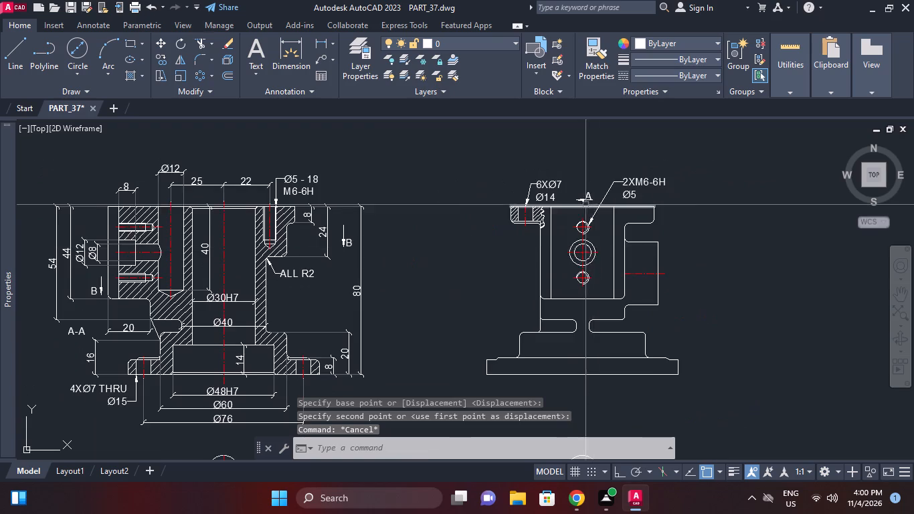
scroll(585, 205, up, 1)
click(560, 173)
middle_drag(585, 199, 575, 169)
scroll(583, 177, down, 1)
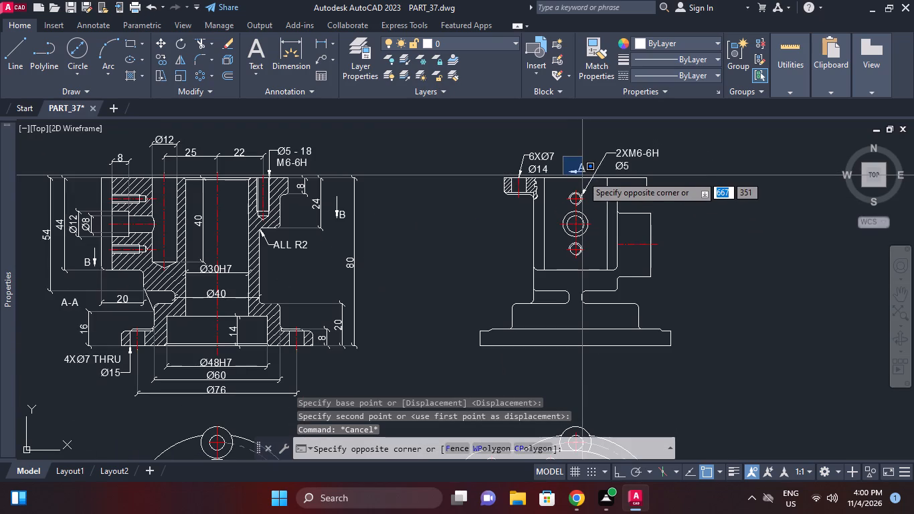
scroll(582, 175, up, 1)
click(596, 177)
middle_drag(585, 178, 583, 165)
middle_drag(592, 205, 591, 194)
key(c)
key(o)
key(space)
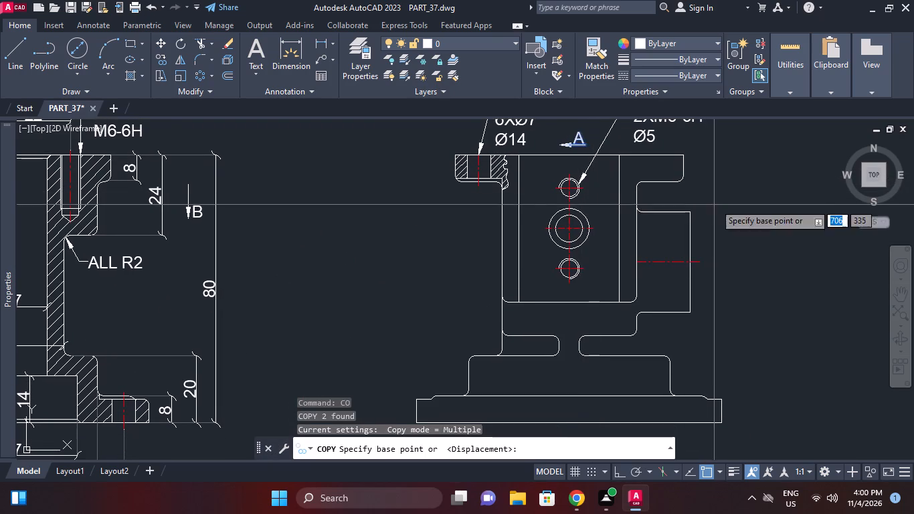
click(715, 203)
key(F8)
middle_drag(715, 260, 719, 198)
scroll(717, 201, down, 1)
middle_drag(686, 316, 696, 256)
scroll(696, 290, up, 1)
click(698, 294)
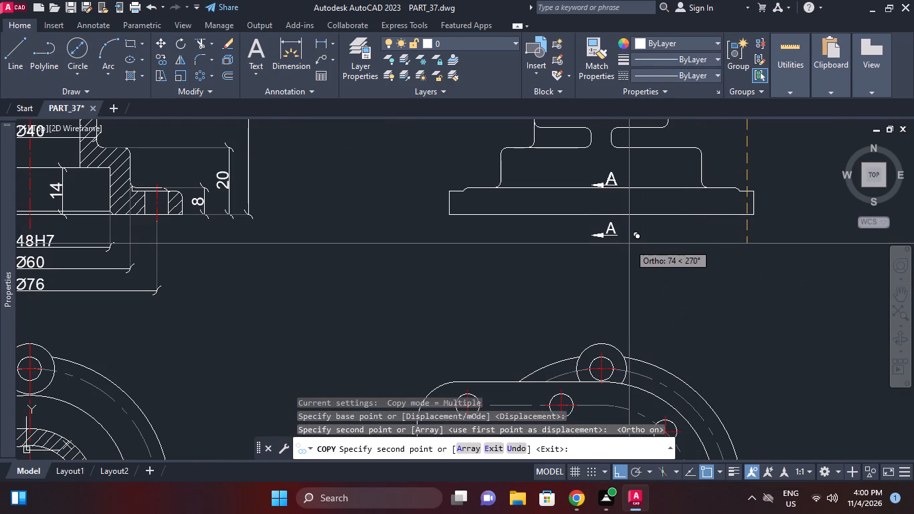
middle_click(629, 244)
key(Escape)
middle_drag(629, 244, 629, 276)
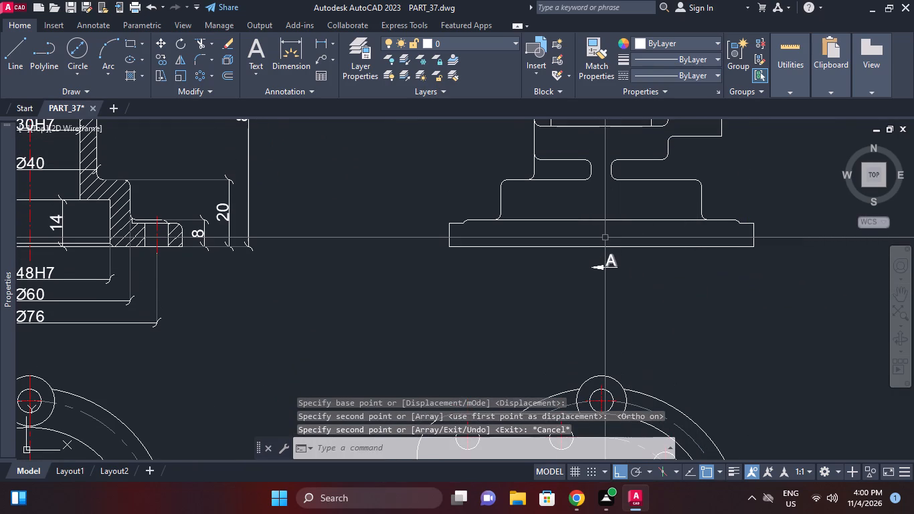
Add a vertical linear dimension between the centres of the two small threaded holes, placed outside the side view's left edge.
text(dli)
key(space)
middle_drag(605, 237, 605, 246)
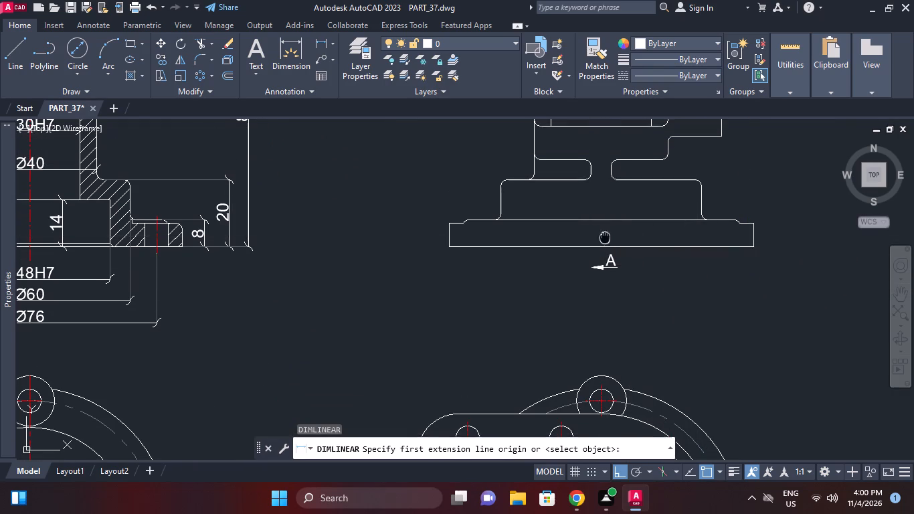
middle_drag(605, 246, 612, 290)
middle_click(559, 289)
scroll(559, 289, up, 1)
middle_drag(591, 220, 605, 343)
middle_drag(622, 294, 626, 356)
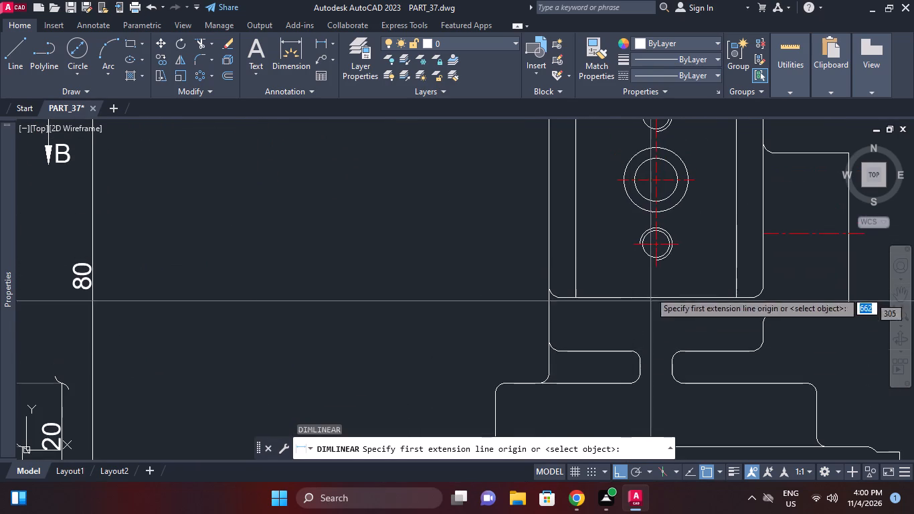
click(632, 248)
middle_drag(613, 269, 611, 357)
click(631, 206)
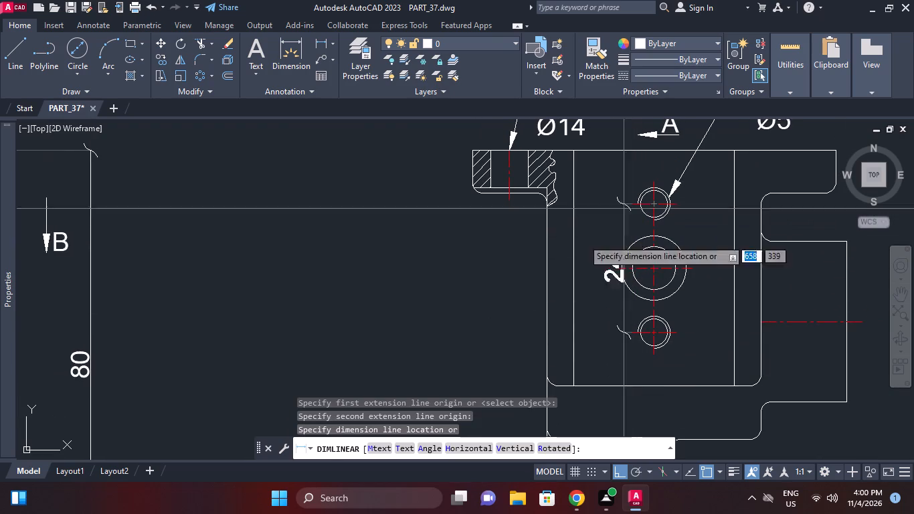
click(511, 281)
Add a vertical linear dimension from the central hole's centreline to the side view's top edge, placed just beside the holes.
middle_drag(548, 246, 542, 308)
key(space)
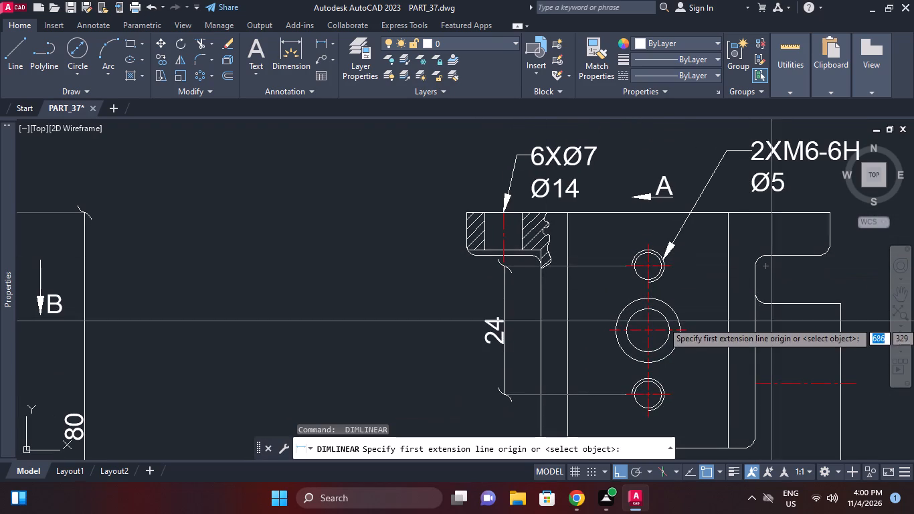
drag(686, 331, 687, 321)
click(709, 216)
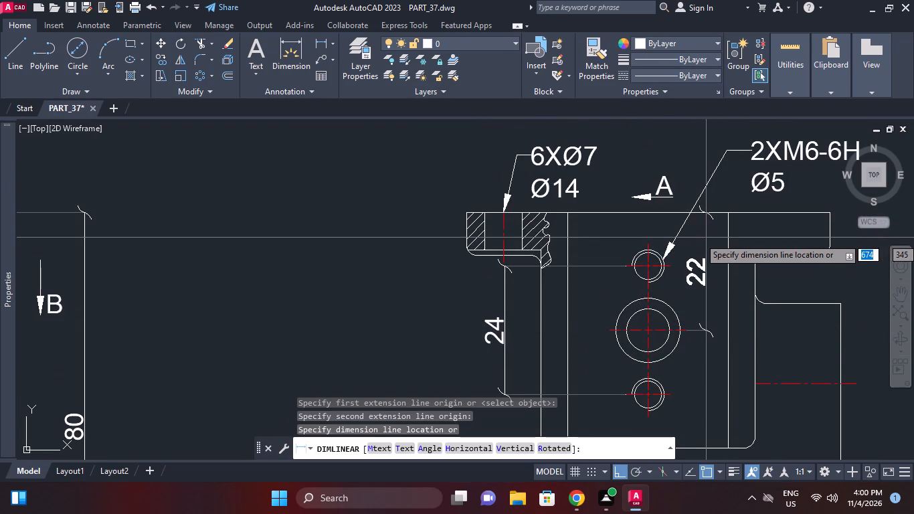
click(708, 238)
Add a vertical linear dimension to the end face of the side view's projecting boss, placed outside the boss.
middle_drag(739, 253, 690, 256)
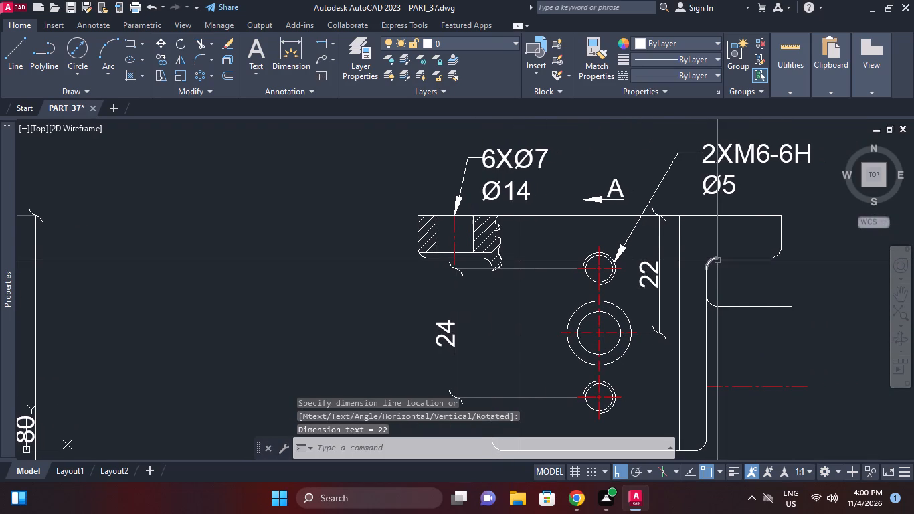
middle_drag(739, 275, 729, 252)
middle_drag(796, 288, 698, 272)
middle_drag(710, 296, 707, 258)
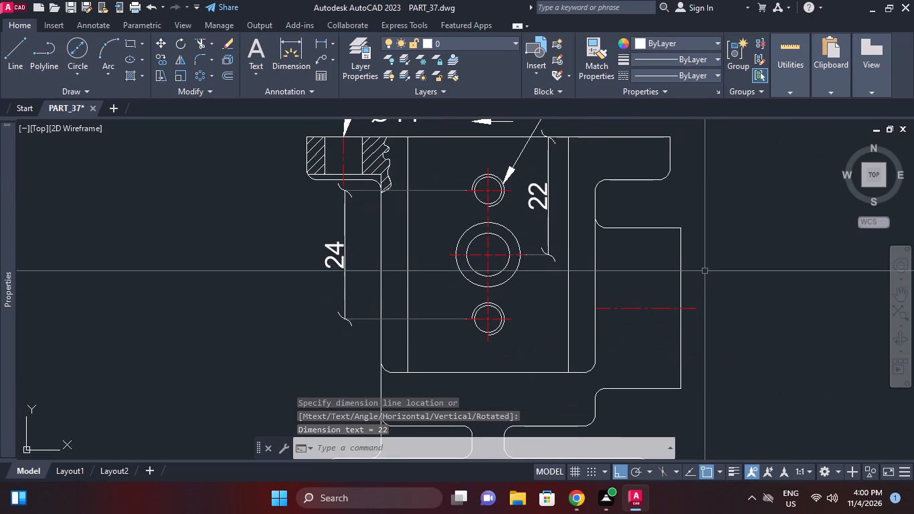
key(d)
text(li)
key(space)
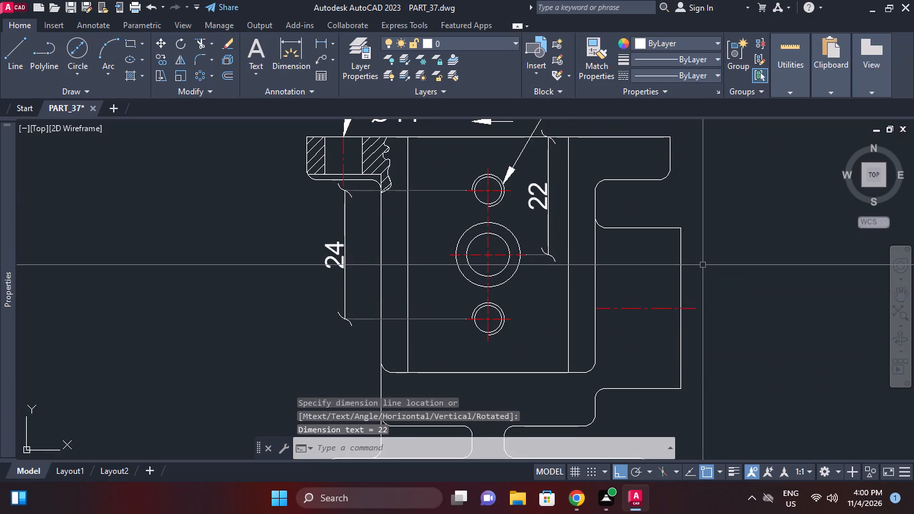
key(space)
click(679, 246)
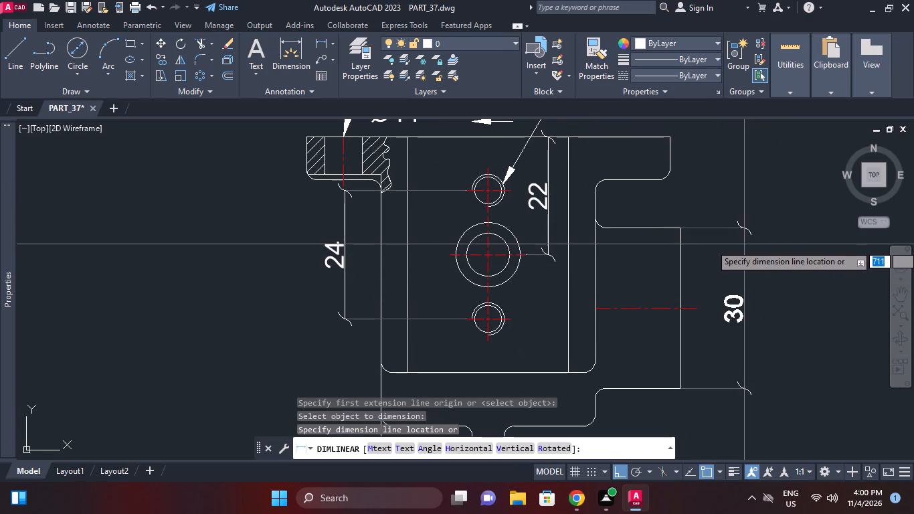
click(743, 244)
key(Escape)
Add a diameter symbol in front of the boss dimension text so it reads Ø30.
double_click(736, 286)
key(Escape)
double_click(738, 300)
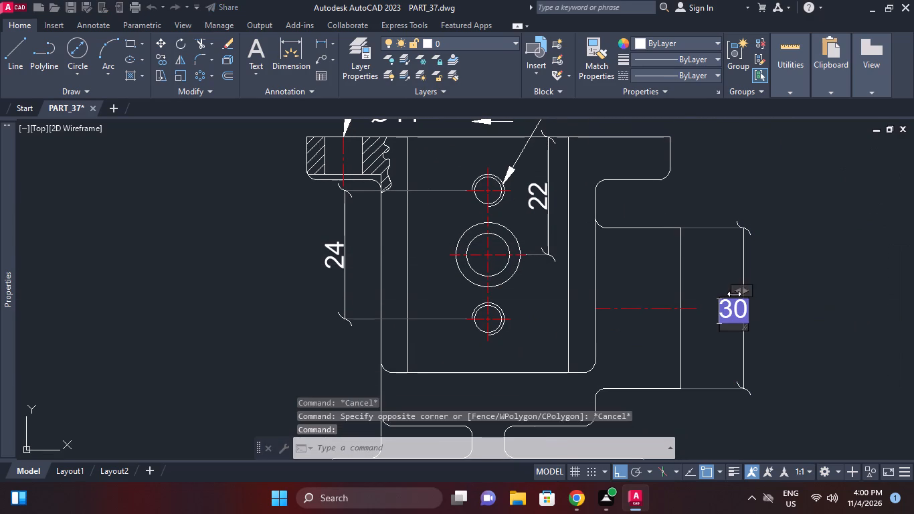
click(662, 82)
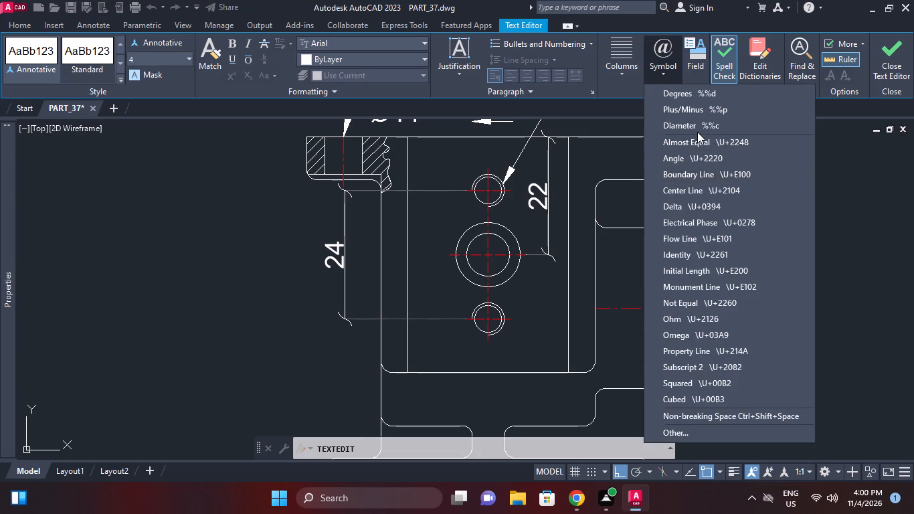
click(697, 131)
click(759, 240)
key(Escape)
Add a vertical linear dimension from the side view's base bottom to the boss centreline, placed outside the Ø30 dimension.
middle_drag(768, 241, 764, 226)
text(dl)
key(i)
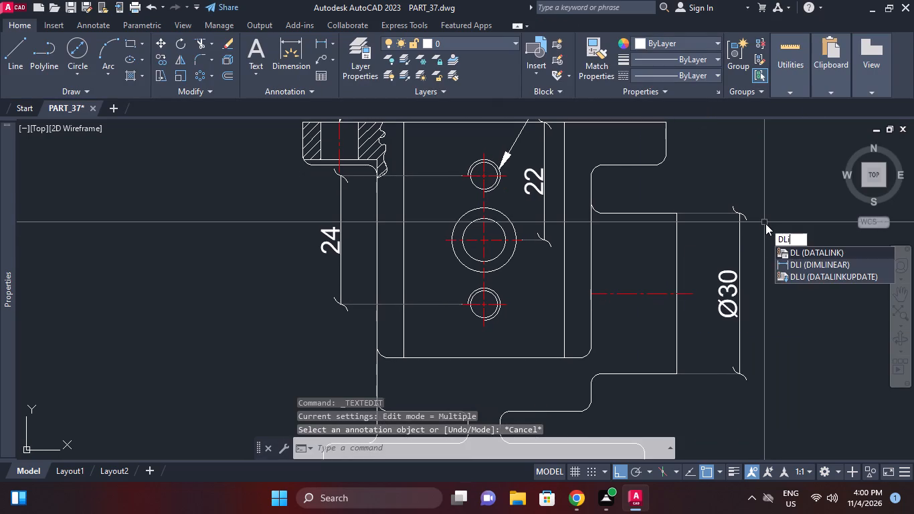
key(space)
scroll(725, 335, down, 1)
middle_drag(724, 335, 758, 216)
click(762, 348)
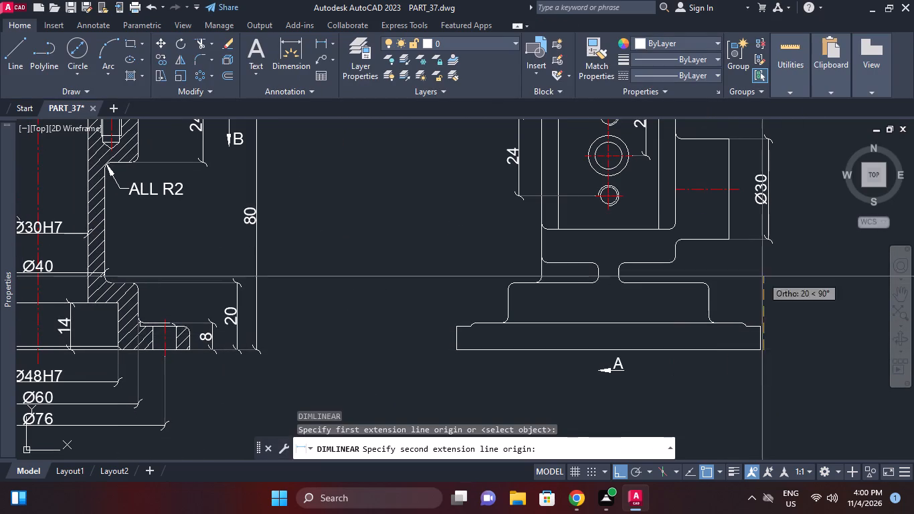
click(739, 193)
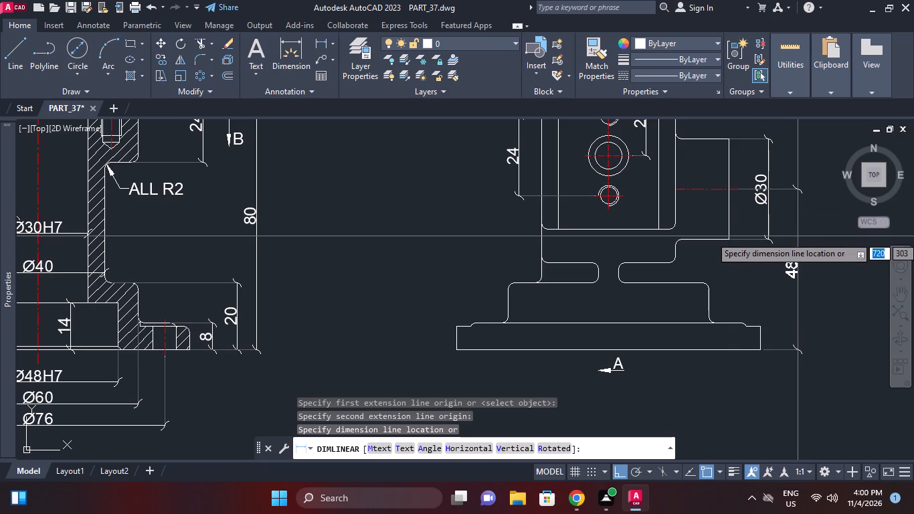
click(801, 234)
Add a horizontal linear dimension across the narrow neck above the side view's base, placed just below the neck.
scroll(814, 258, down, 1)
middle_drag(814, 258, 824, 257)
middle_drag(662, 286, 743, 287)
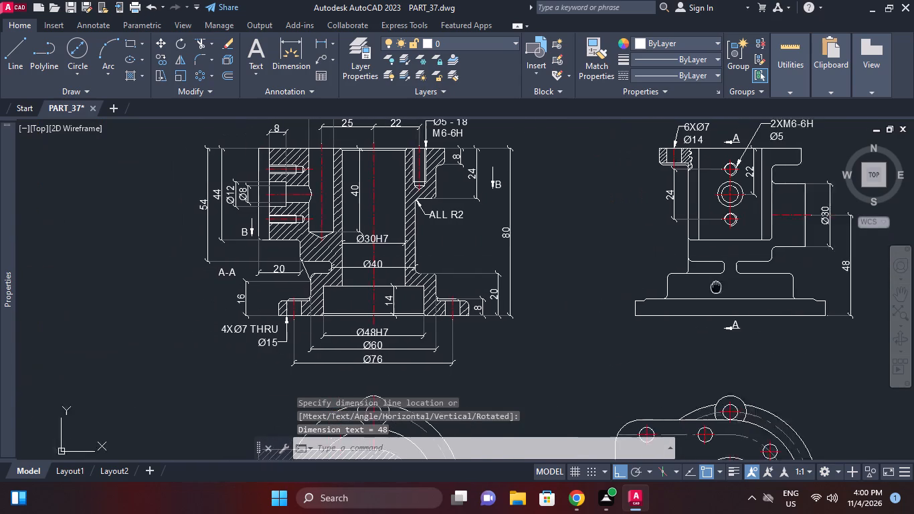
middle_drag(743, 287, 757, 287)
key(space)
scroll(785, 280, up, 2)
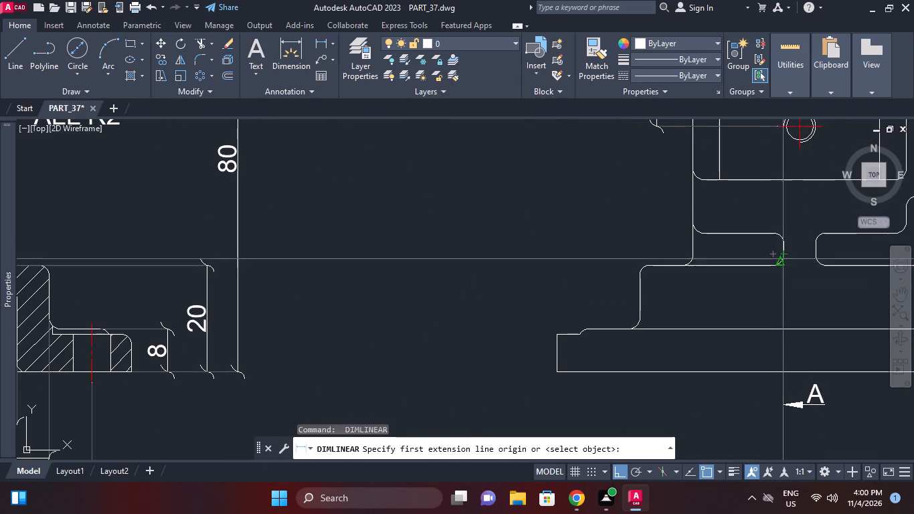
click(785, 254)
click(819, 254)
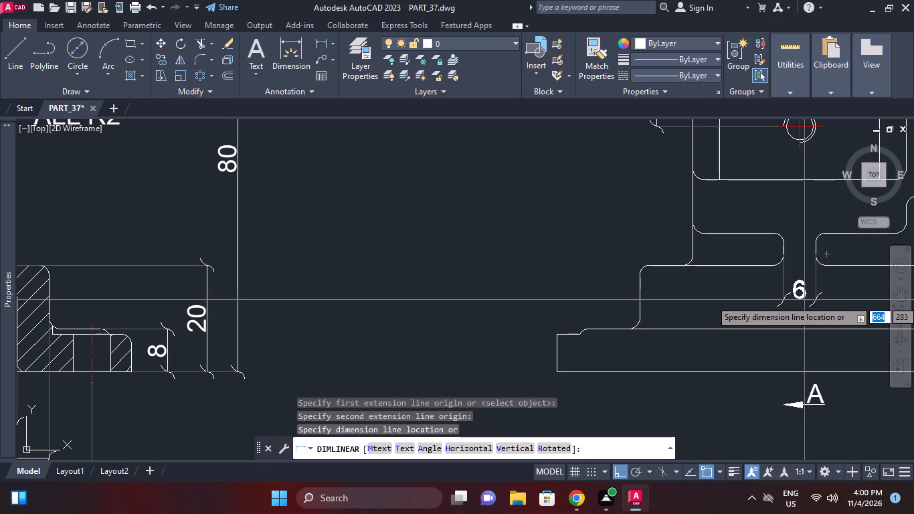
click(804, 300)
Draw a short vertical section line from the lower A arrow's tip up across the side view's bottom edge.
middle_drag(705, 243, 711, 289)
middle_drag(711, 283, 703, 300)
scroll(709, 284, down, 2)
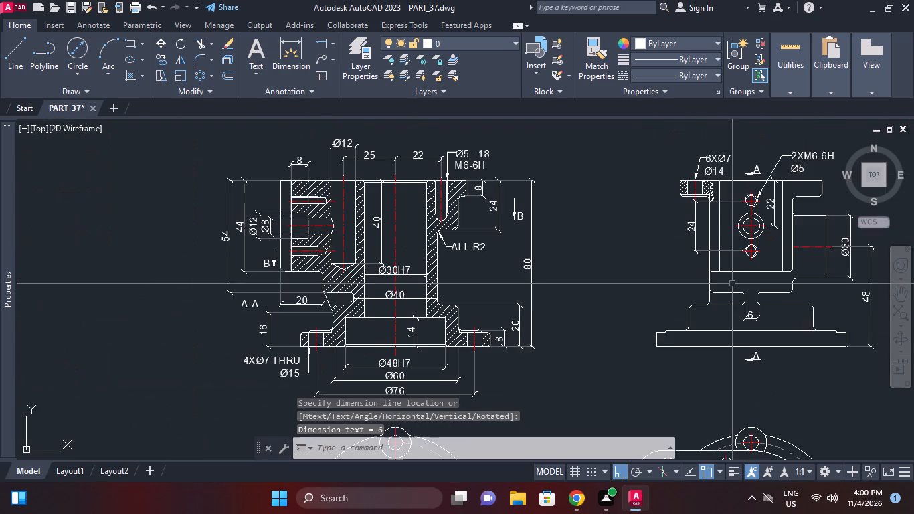
middle_drag(732, 284, 731, 274)
middle_drag(810, 291, 795, 274)
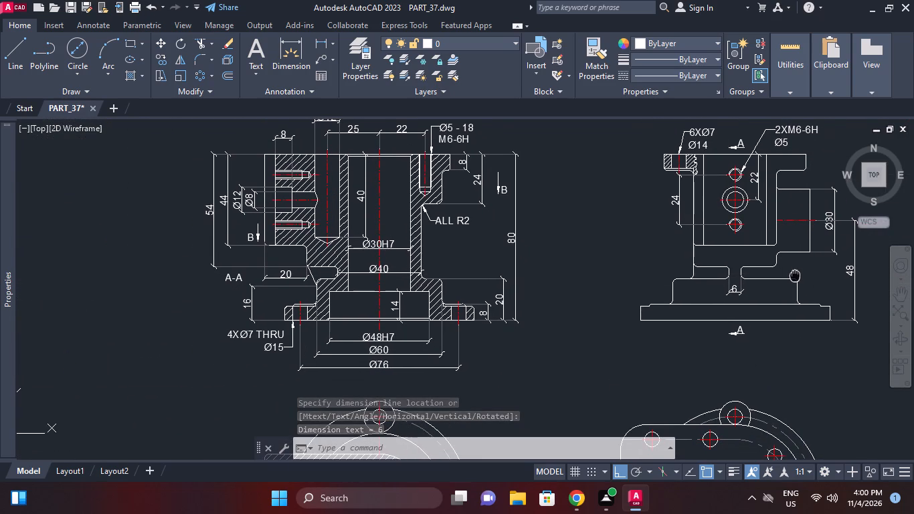
middle_drag(795, 274, 800, 274)
key(l)
key(space)
scroll(727, 323, up, 2)
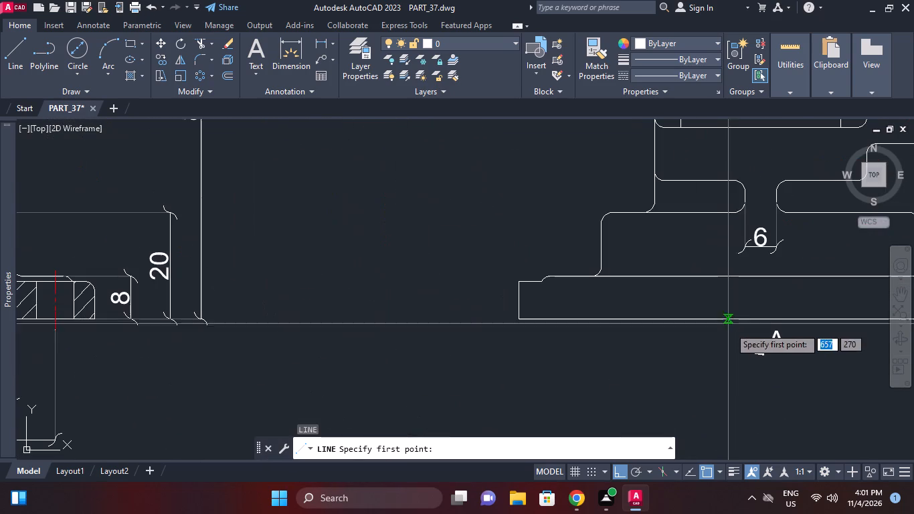
click(744, 352)
click(745, 303)
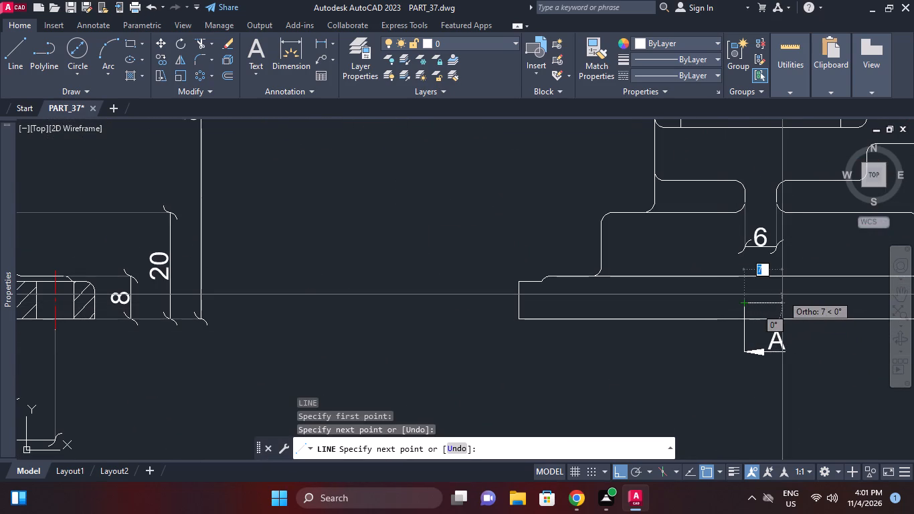
key(Escape)
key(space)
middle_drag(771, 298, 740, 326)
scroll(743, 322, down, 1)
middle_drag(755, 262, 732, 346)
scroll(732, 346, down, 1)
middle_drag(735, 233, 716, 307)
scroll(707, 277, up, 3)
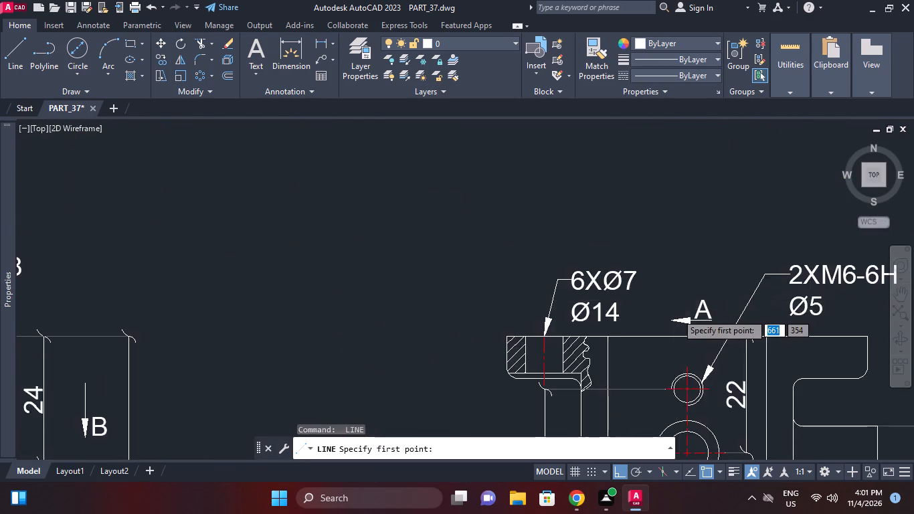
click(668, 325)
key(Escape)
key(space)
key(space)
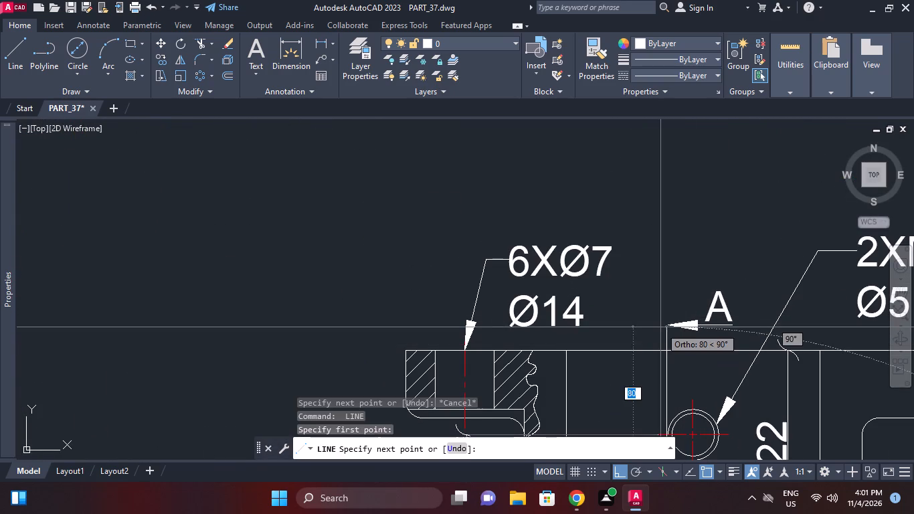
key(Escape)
Draw a short vertical section line from the upper A arrow's tip down across the side view's top edge.
key(space)
scroll(666, 319, up, 1)
click(668, 329)
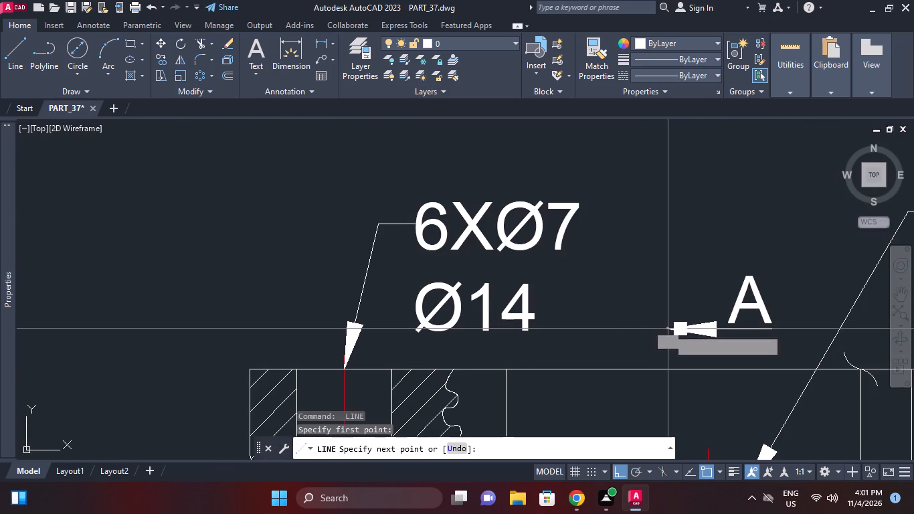
click(675, 406)
key(Escape)
Add a radius dimension to the upper left rounded corner of the step above the side view's base flange.
scroll(688, 349, down, 4)
middle_drag(687, 328, 676, 256)
middle_drag(719, 331, 691, 250)
middle_drag(702, 311, 701, 265)
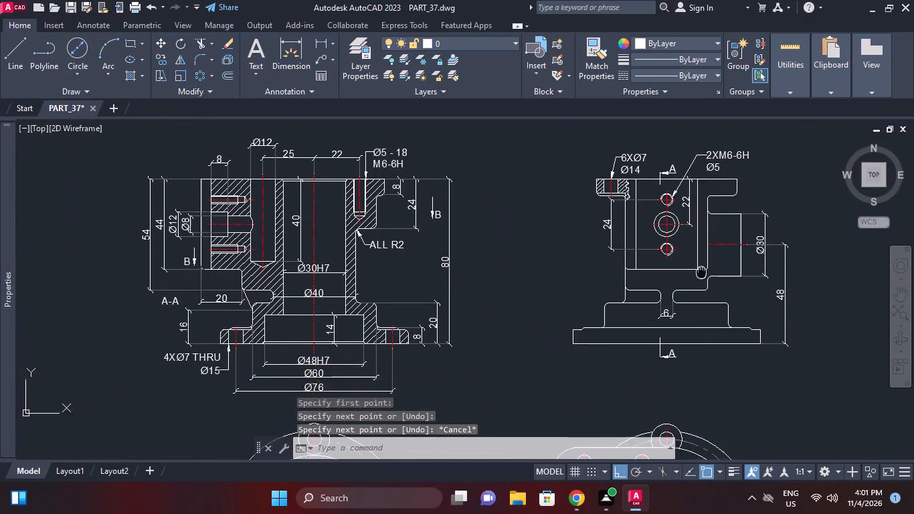
middle_drag(684, 325, 691, 298)
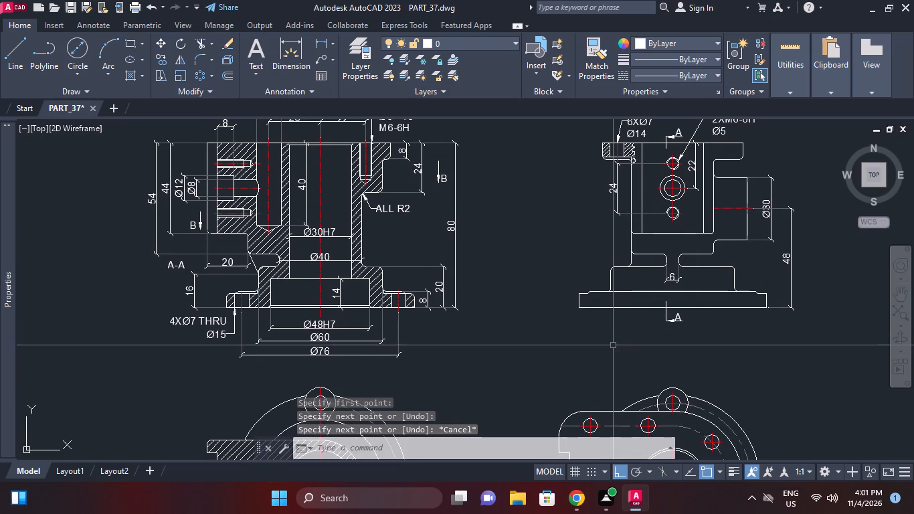
key(d)
text(im)
key(r)
key(space)
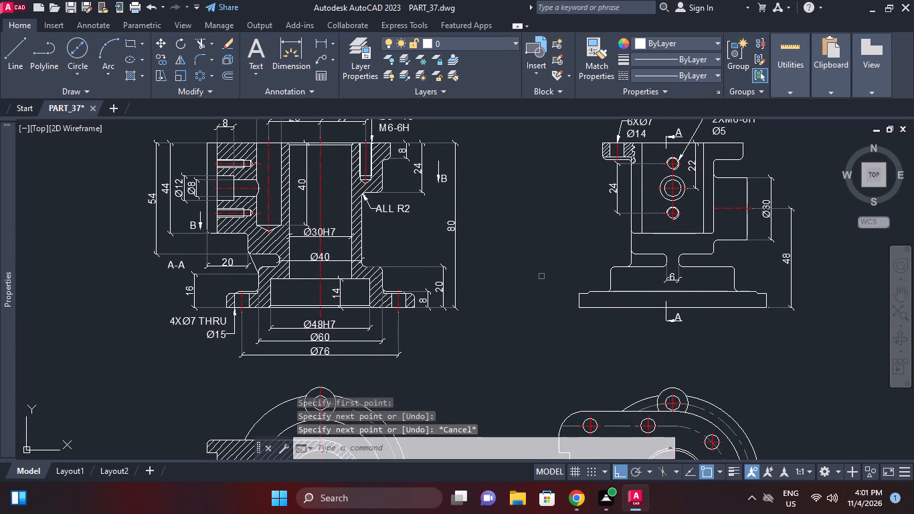
scroll(618, 292, up, 2)
click(601, 231)
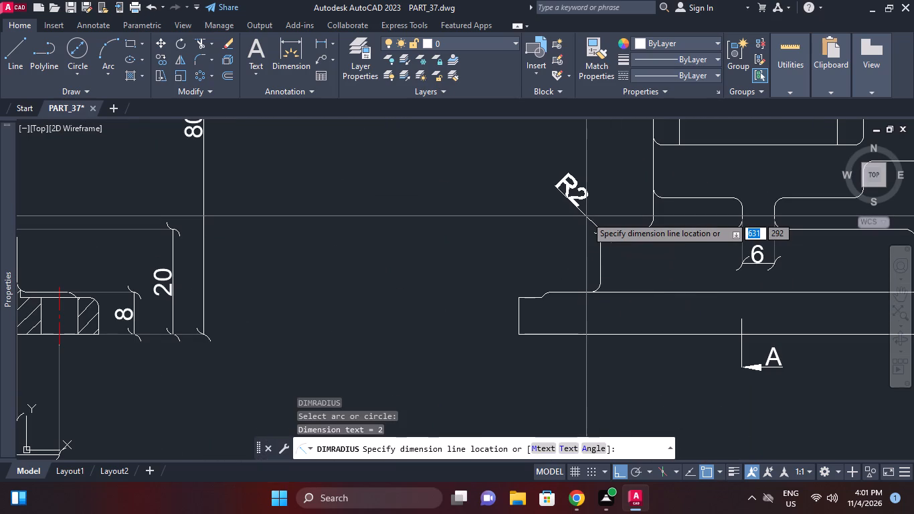
click(586, 216)
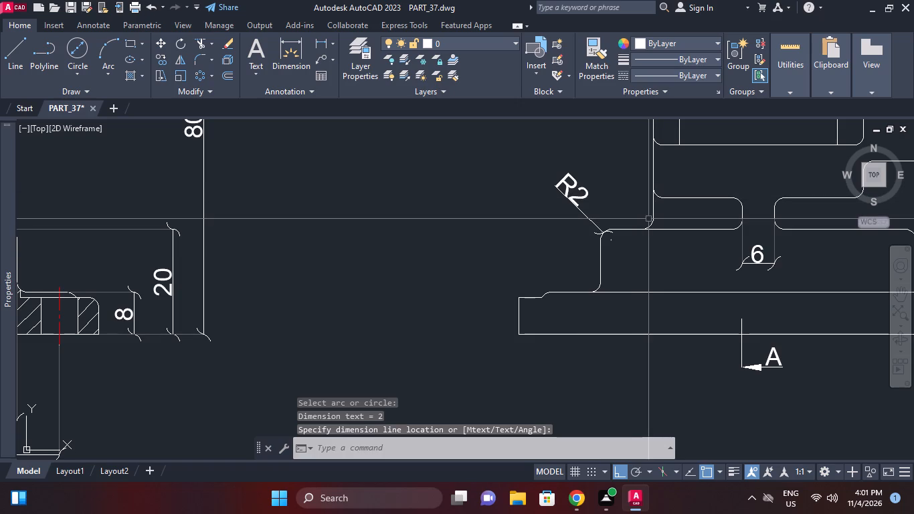
Change the new radius dimension's text to R5.
scroll(620, 241, up, 1)
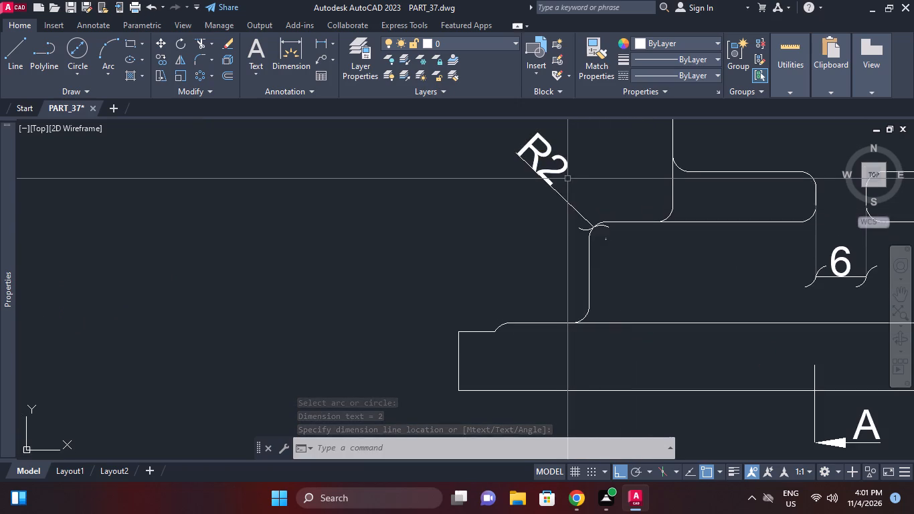
double_click(566, 171)
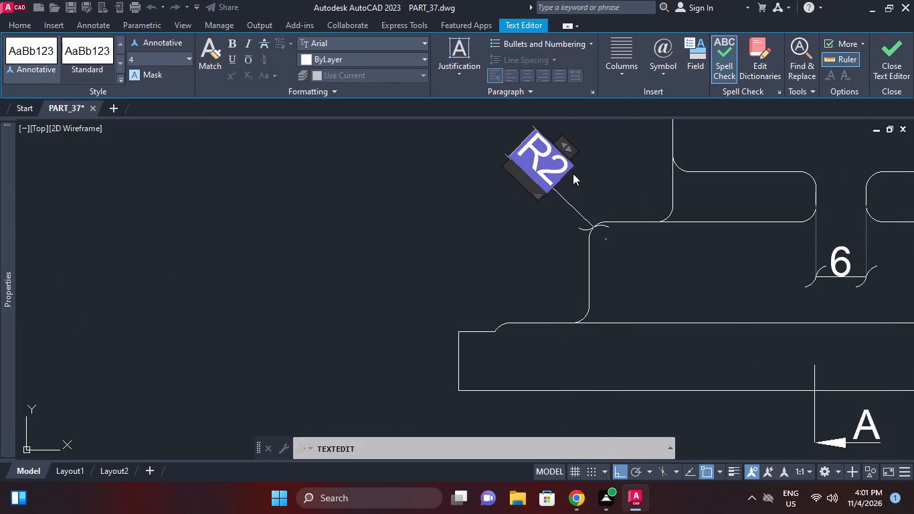
key(r)
key(5)
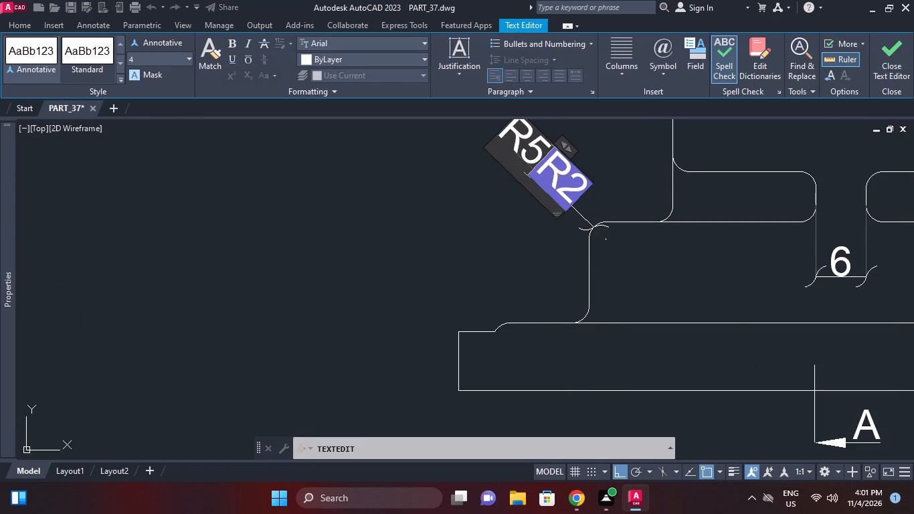
key(ctrl+a)
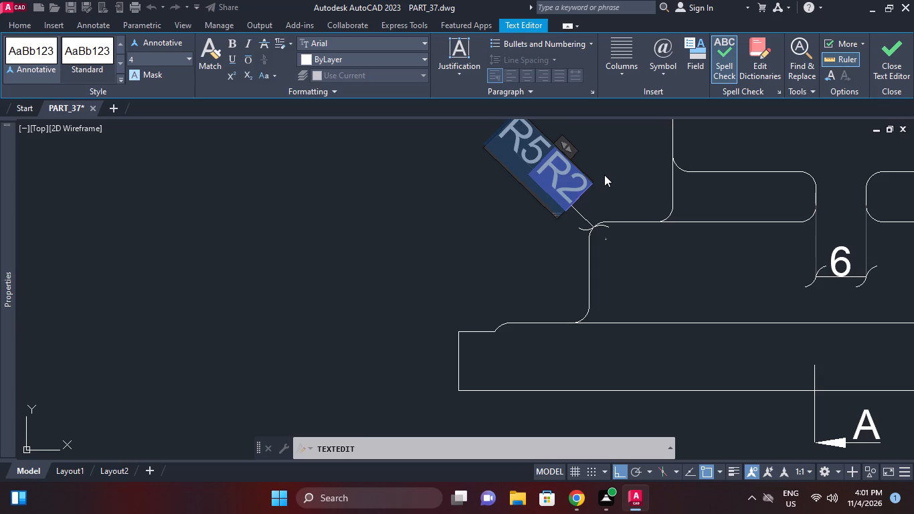
key(r)
key(5)
click(600, 141)
scroll(624, 191, down, 1)
middle_click(624, 191)
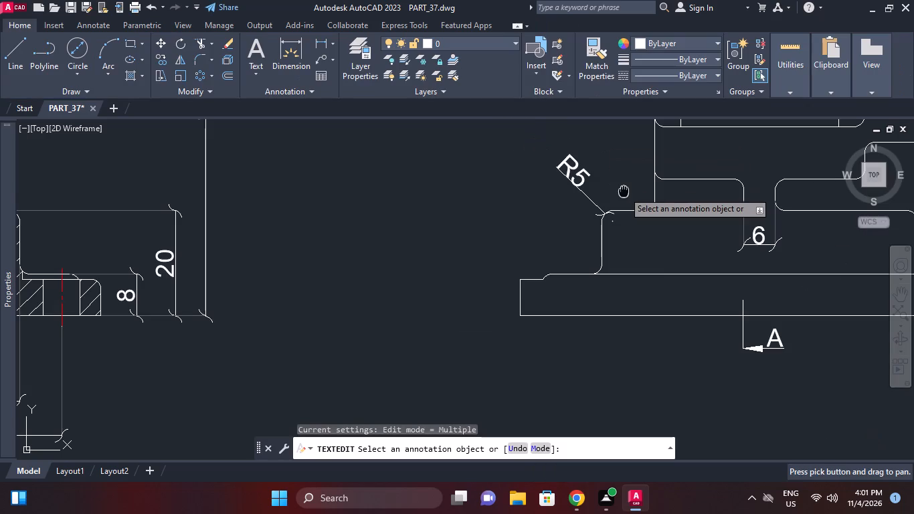
key(Escape)
Add a horizontal dimension above the plan view below the side view, from the bore's vertical centreline to the nearer upper plate hole.
scroll(624, 198, down, 1)
middle_drag(624, 198, 630, 183)
scroll(647, 203, down, 1)
middle_drag(647, 203, 650, 189)
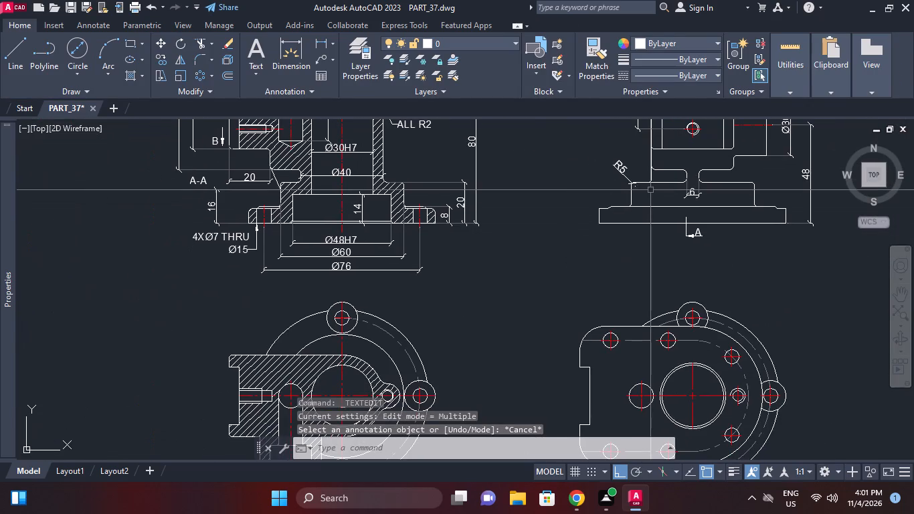
middle_drag(634, 272, 610, 229)
scroll(628, 264, down, 1)
middle_drag(624, 278, 596, 253)
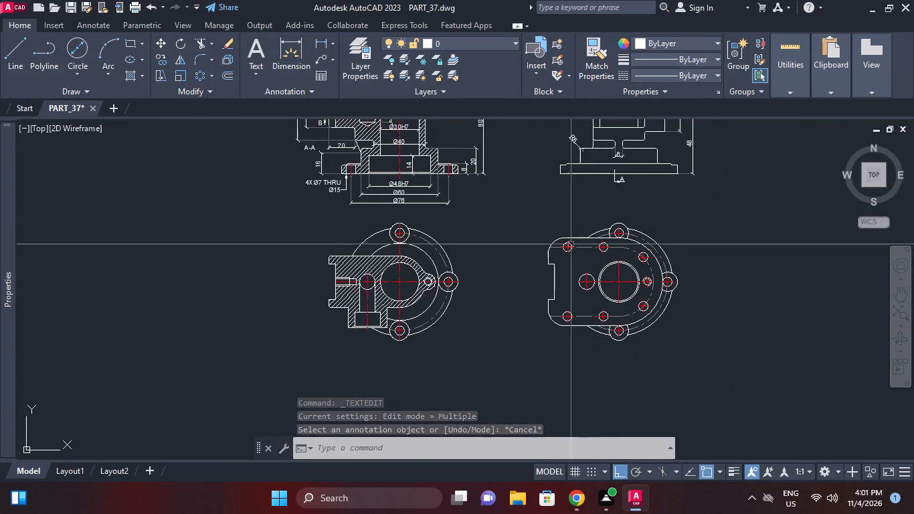
click(321, 43)
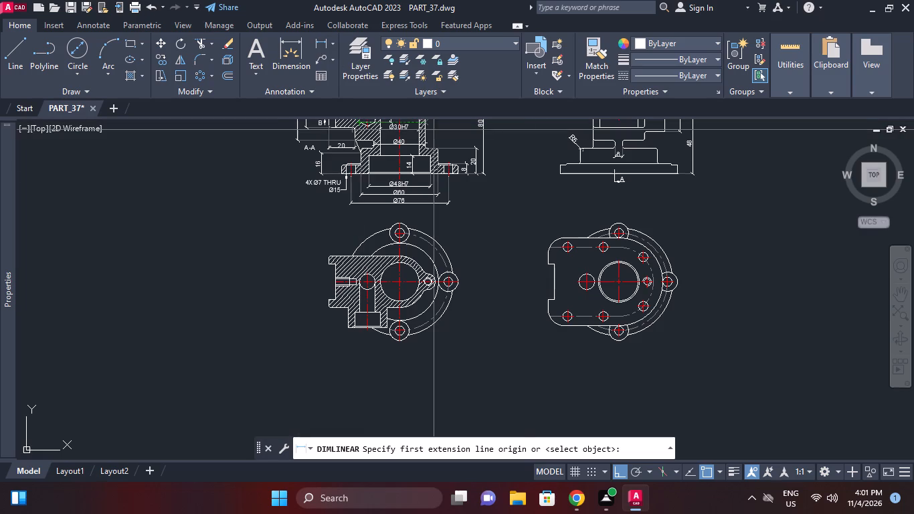
scroll(593, 236, up, 2)
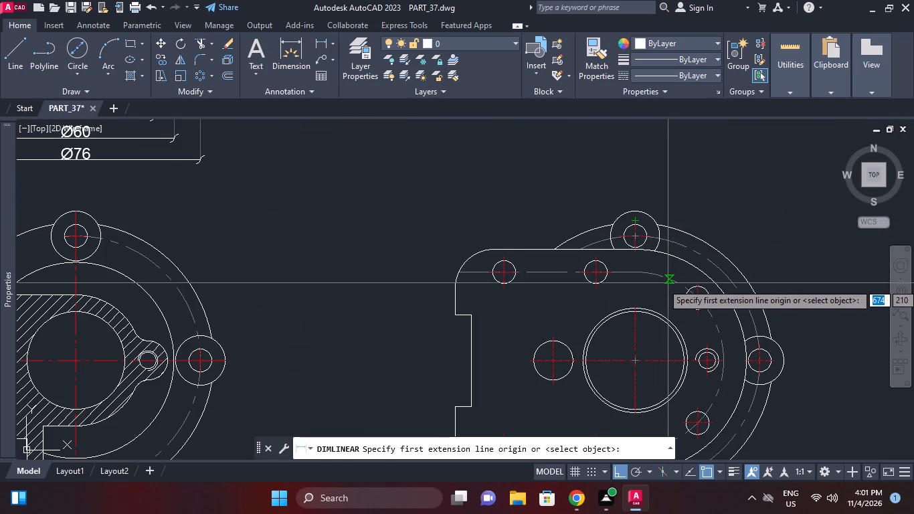
middle_drag(662, 290, 651, 239)
scroll(652, 257, up, 1)
click(607, 257)
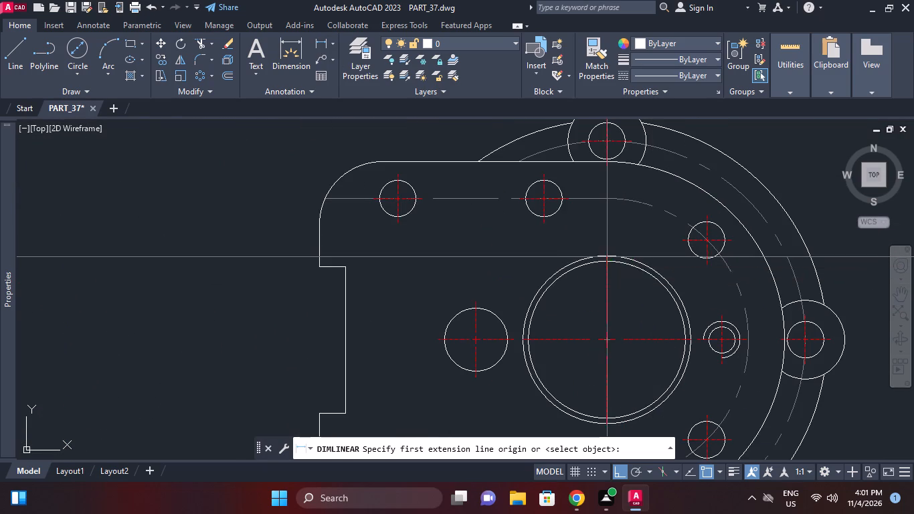
click(548, 175)
middle_drag(589, 157, 592, 227)
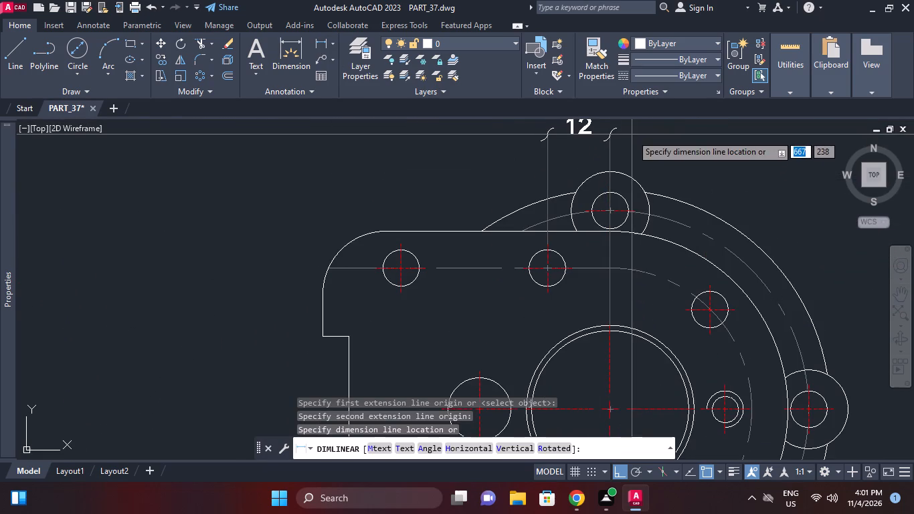
click(632, 135)
Dimension the horizontal spacing between the plate's two upper holes, in line with the adjacent centreline-to-hole dimension.
right_click(662, 147)
click(689, 156)
click(549, 239)
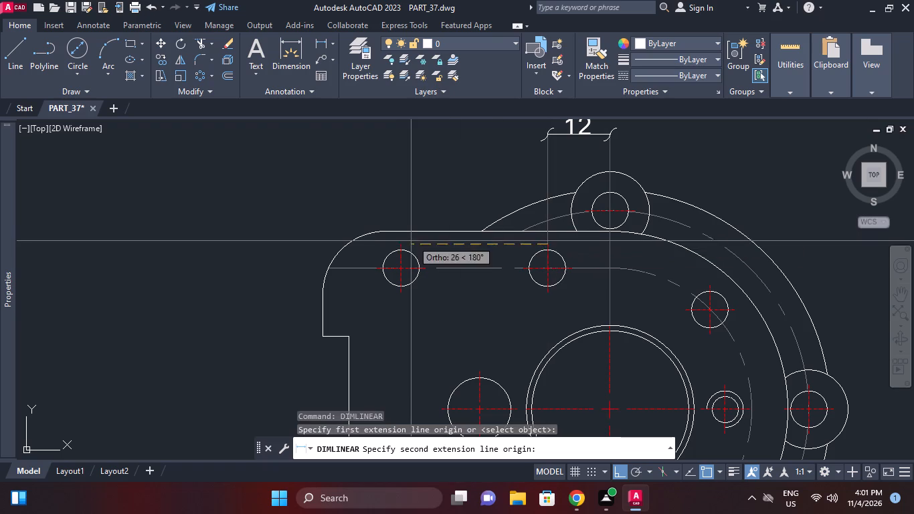
click(395, 245)
click(551, 137)
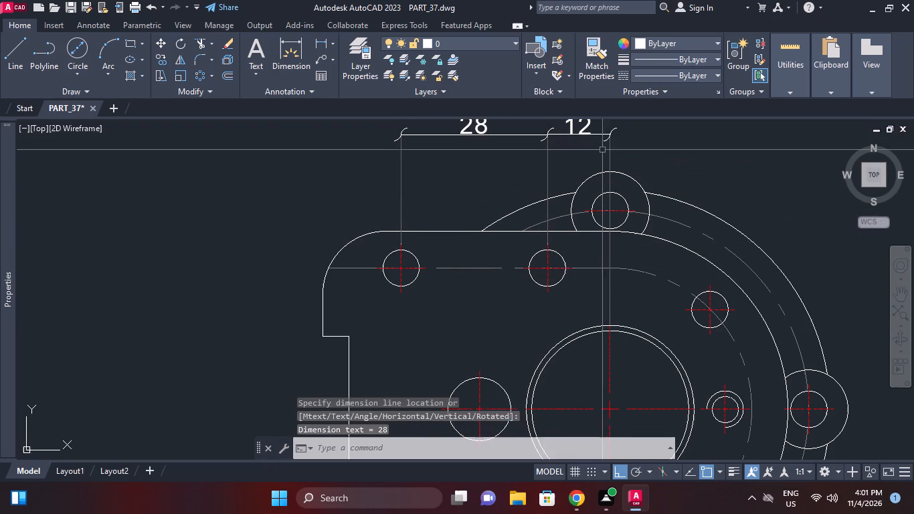
Dimension the horizontal distance from the bore's centre to the plate's outer left edge, above the two hole-spacing dimensions.
middle_drag(602, 151, 590, 207)
middle_drag(678, 179, 665, 164)
scroll(676, 178, down, 1)
right_click(686, 161)
click(726, 171)
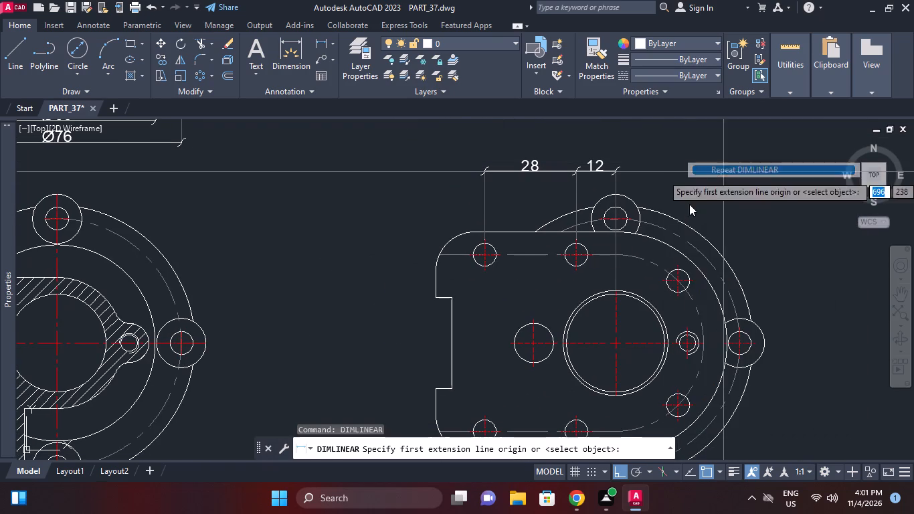
click(620, 290)
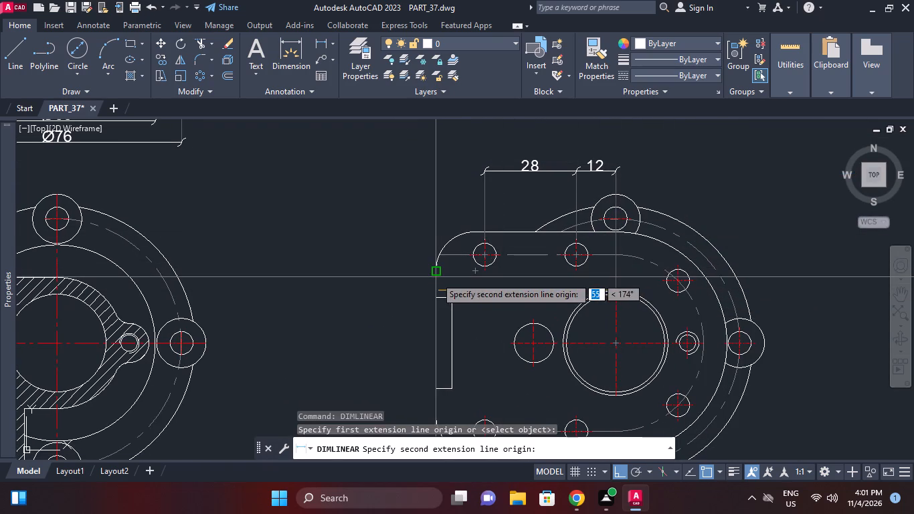
click(436, 276)
click(514, 141)
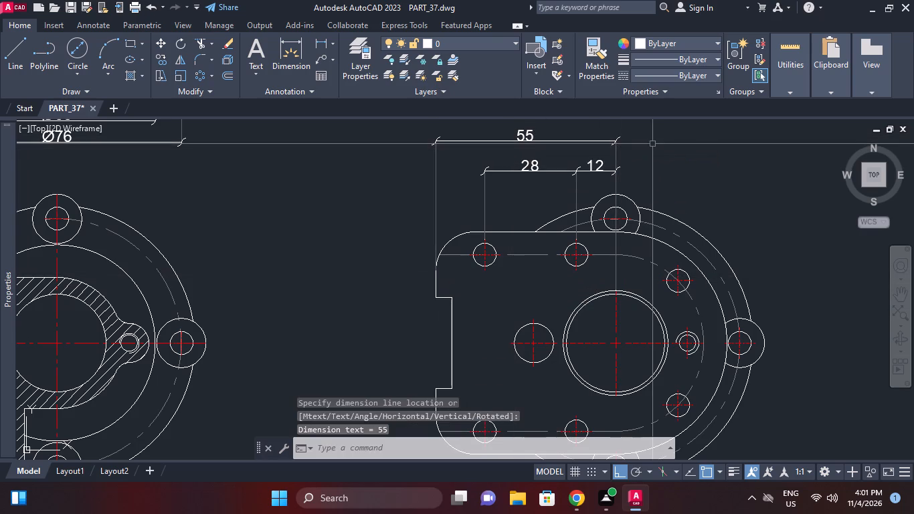
Add a vertical dimension for the plate's overall height, placed outside its left edge.
right_click(654, 144)
click(678, 152)
middle_drag(660, 174, 690, 133)
middle_drag(639, 185, 655, 128)
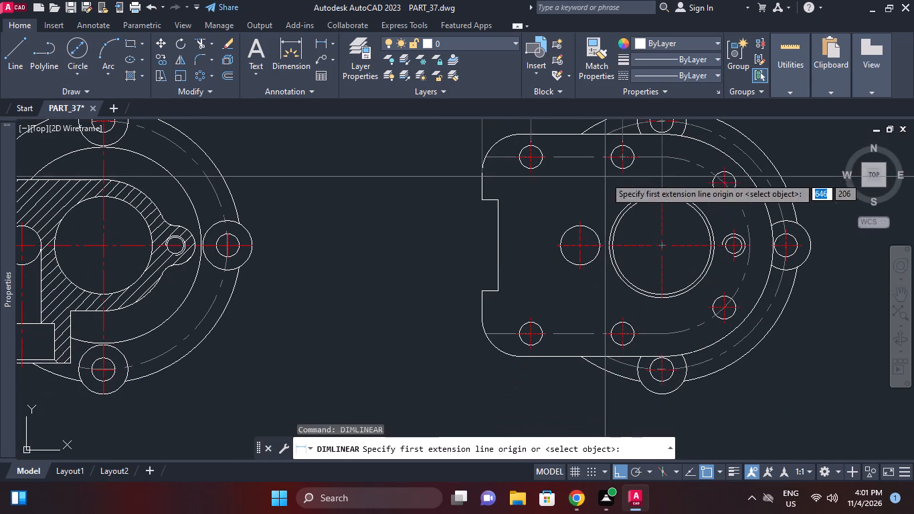
click(525, 133)
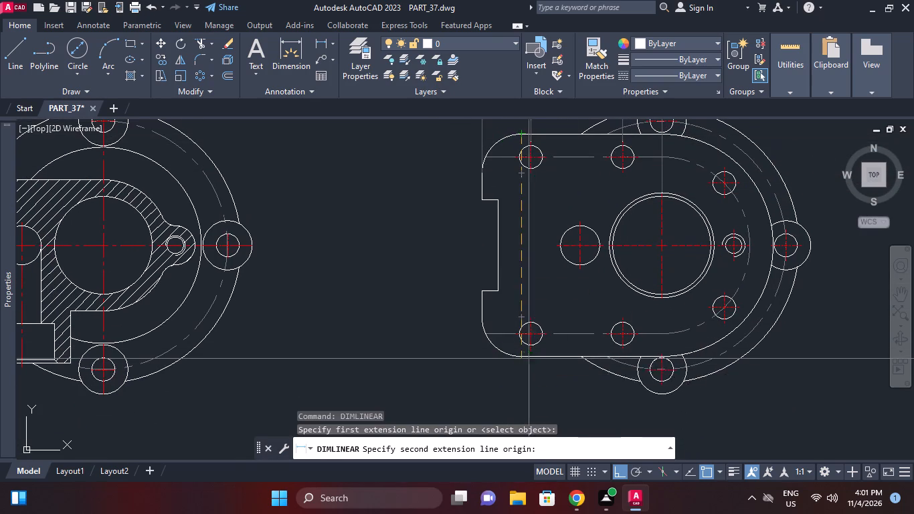
click(523, 357)
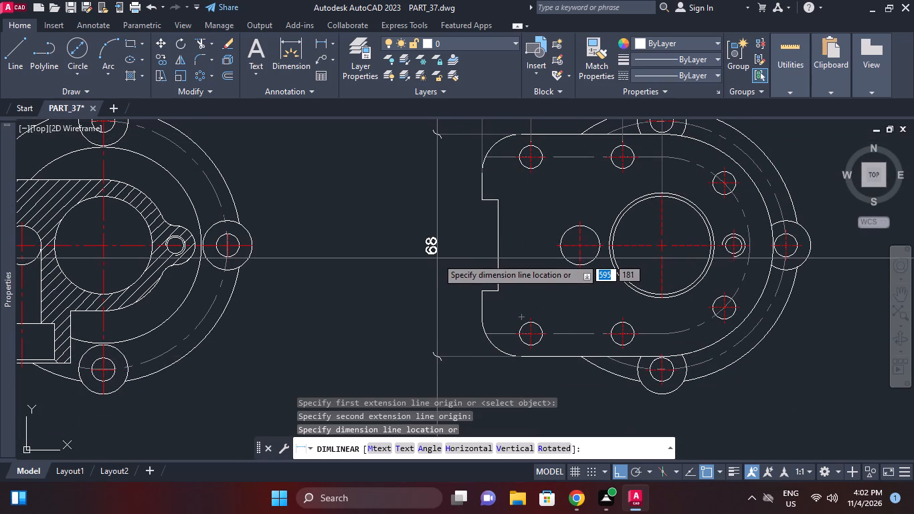
click(435, 254)
Dimension the vertical distance between the plate's upper and lower hole rows, placed inside the overall height dimension.
right_click(461, 218)
click(495, 218)
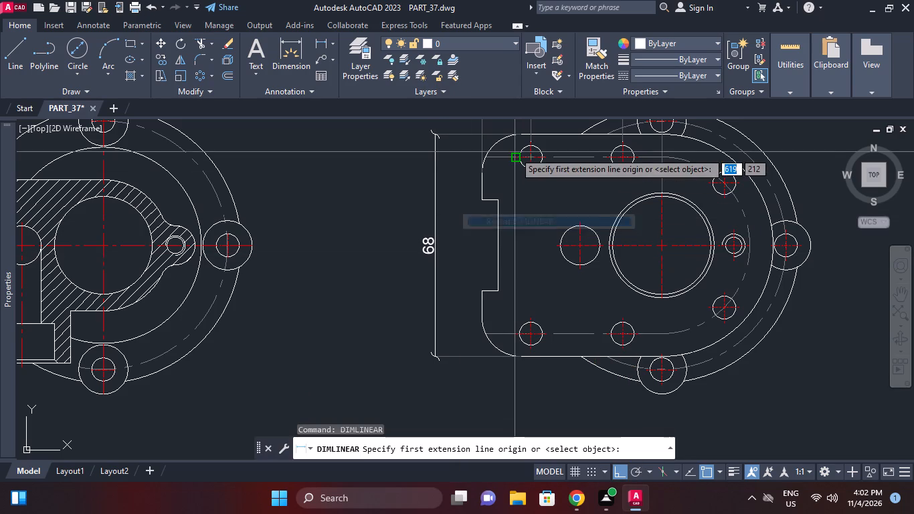
click(515, 155)
click(515, 332)
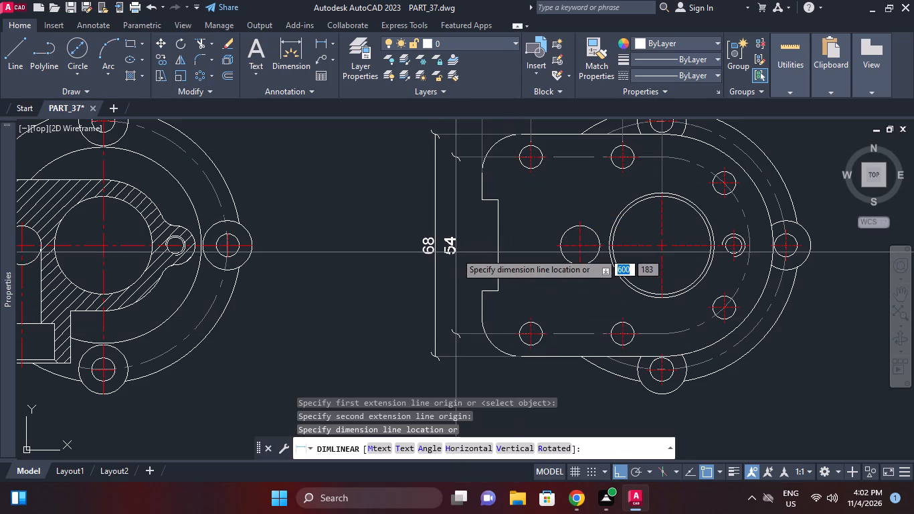
click(456, 252)
Add a vertical dimension for the height of the rectangular notch in the plate's left edge.
right_click(543, 187)
click(572, 196)
scroll(536, 260, up, 1)
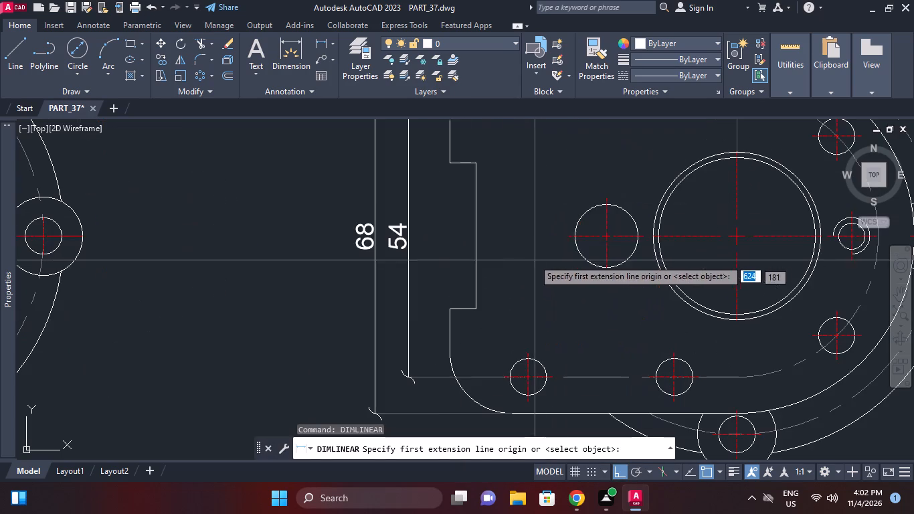
click(451, 165)
click(450, 308)
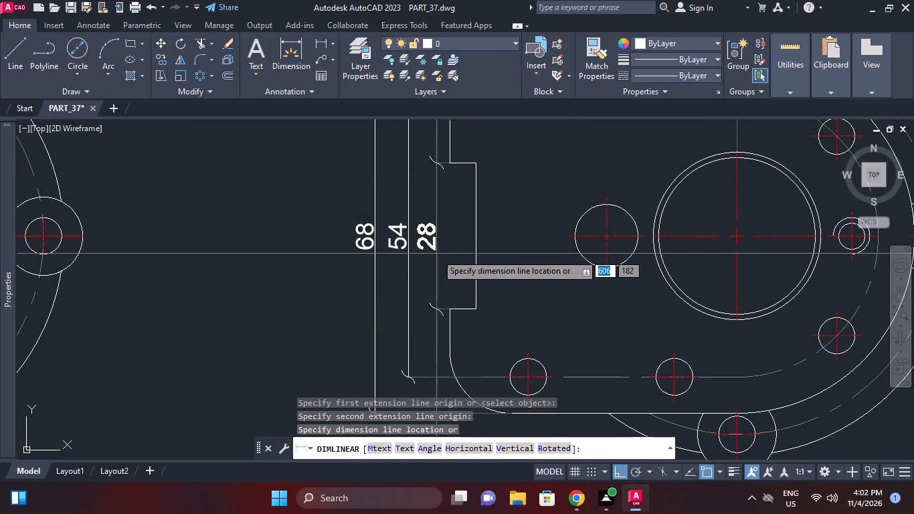
click(432, 247)
Add a horizontal dimension for the depth of the left-edge notch, placed just above the notch.
right_click(525, 171)
click(579, 183)
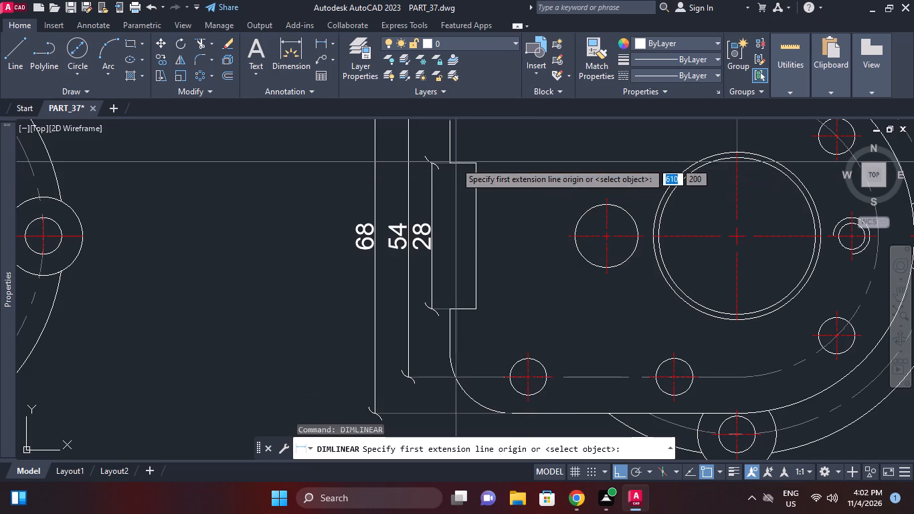
click(446, 161)
click(472, 160)
middle_drag(470, 134, 480, 195)
click(482, 196)
Move the left extension origin of the notch depth dimension up to its dimension line, removing the overlap with the plate edge.
click(474, 193)
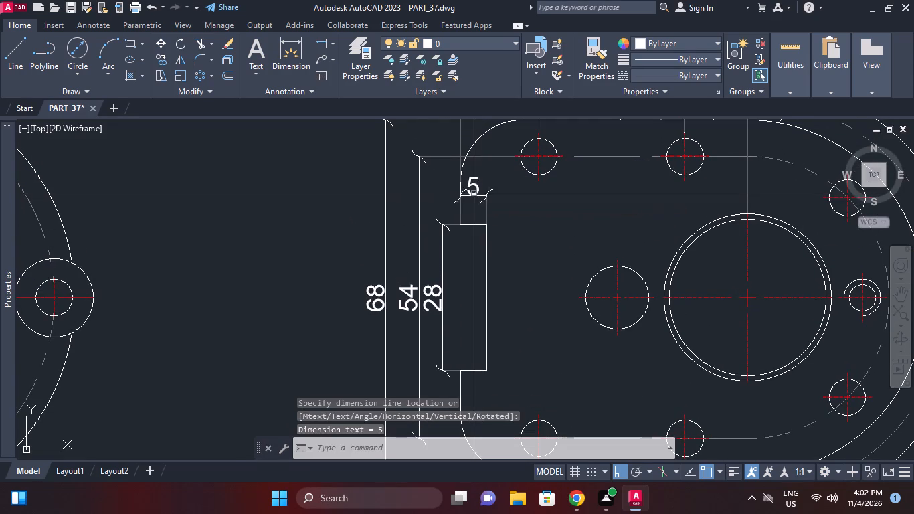
scroll(470, 226, up, 1)
click(454, 223)
click(456, 176)
right_click(571, 206)
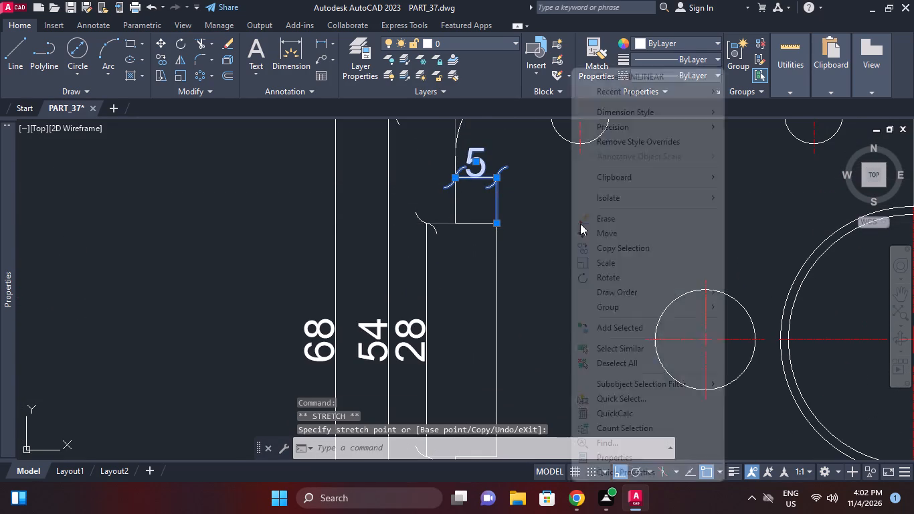
click(628, 363)
Stretch the 68 and 54 vertical dimensions slightly farther out from the plate's left edge.
scroll(605, 286, down, 2)
middle_drag(605, 285, 605, 276)
middle_drag(595, 276, 590, 252)
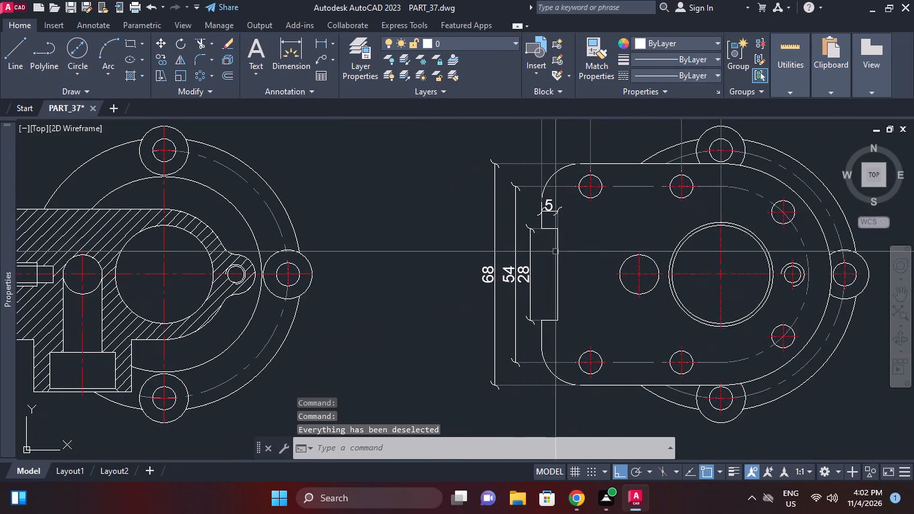
scroll(529, 244, up, 1)
middle_drag(523, 192, 524, 233)
click(523, 220)
click(452, 145)
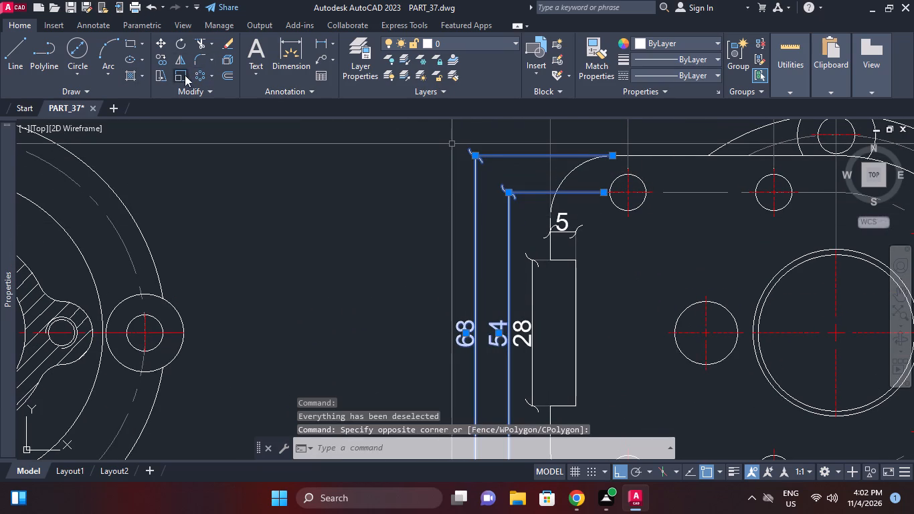
click(162, 74)
click(359, 195)
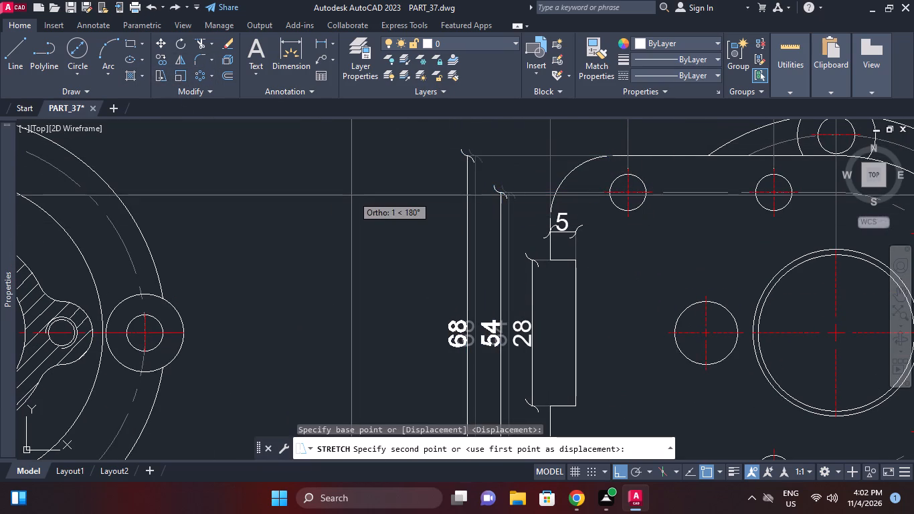
click(347, 195)
Stretch the notch's 28 height dimension slightly outward, closer to the 54 dimension.
middle_drag(396, 202, 395, 164)
scroll(541, 201, up, 1)
click(546, 257)
click(505, 211)
right_click(505, 210)
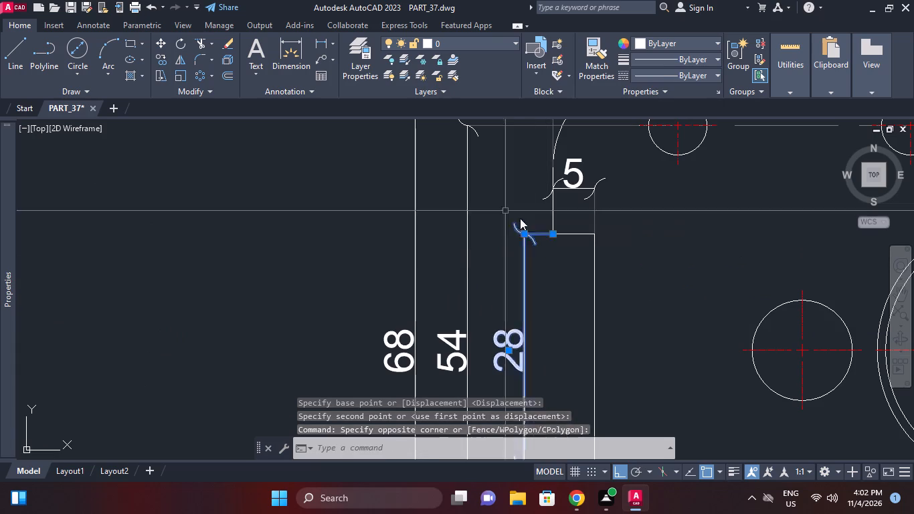
click(566, 79)
click(643, 230)
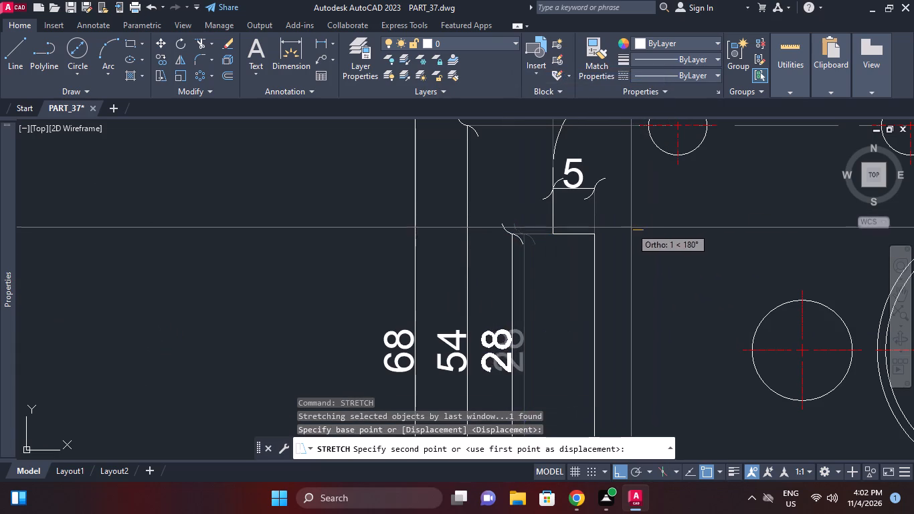
click(630, 226)
Add a vertical dimension on the hatched section plan view between the main body's top and bottom edges, placed outside its left end.
scroll(642, 206, down, 2)
middle_drag(639, 203, 634, 175)
middle_drag(623, 222, 541, 218)
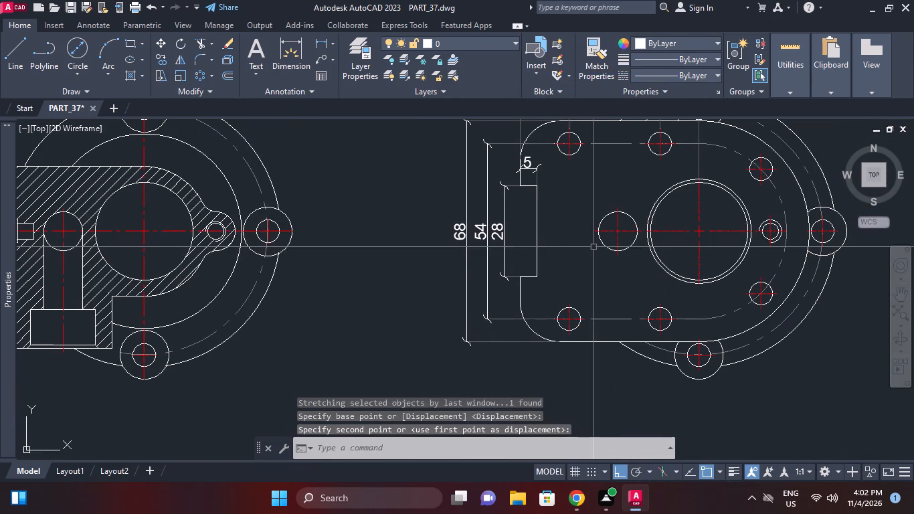
middle_drag(597, 220, 558, 216)
scroll(558, 217, down, 1)
middle_drag(561, 250, 567, 286)
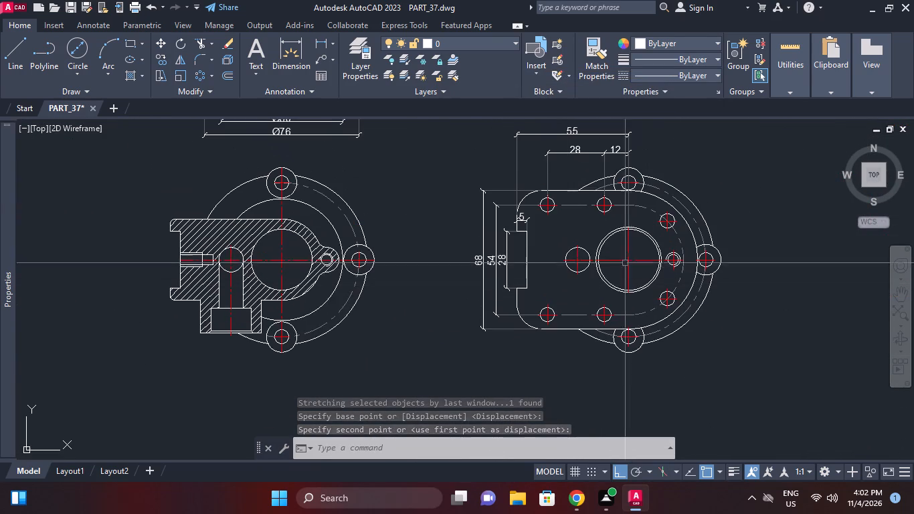
middle_drag(628, 253, 679, 239)
middle_drag(529, 254, 595, 225)
middle_click(426, 237)
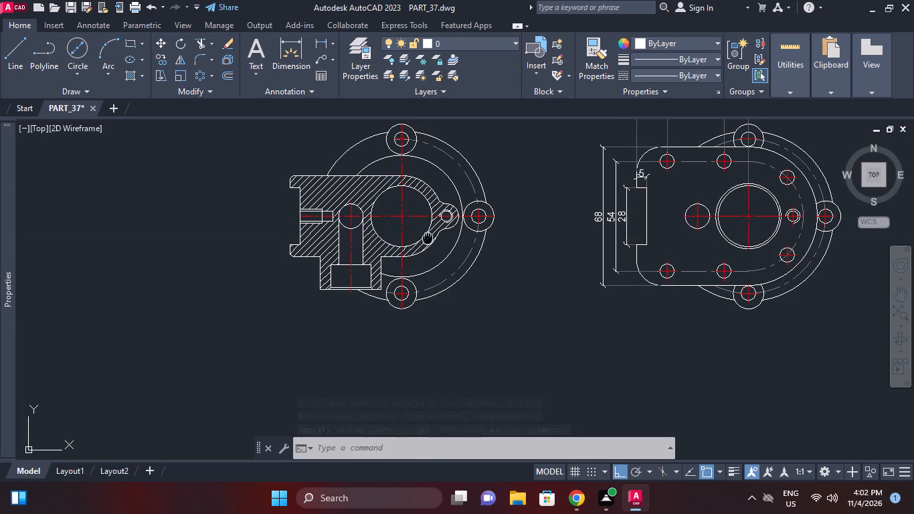
click(313, 44)
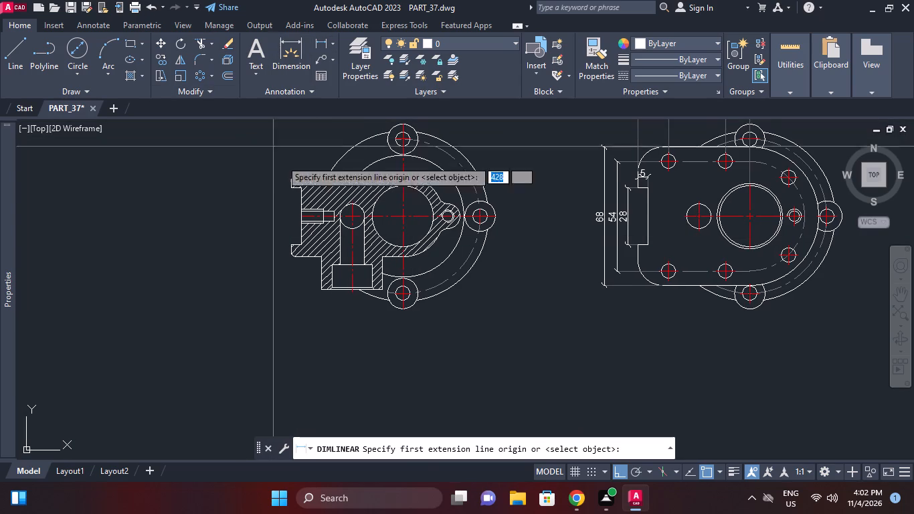
middle_drag(369, 250, 381, 250)
scroll(363, 266, up, 1)
scroll(251, 245, up, 1)
click(296, 256)
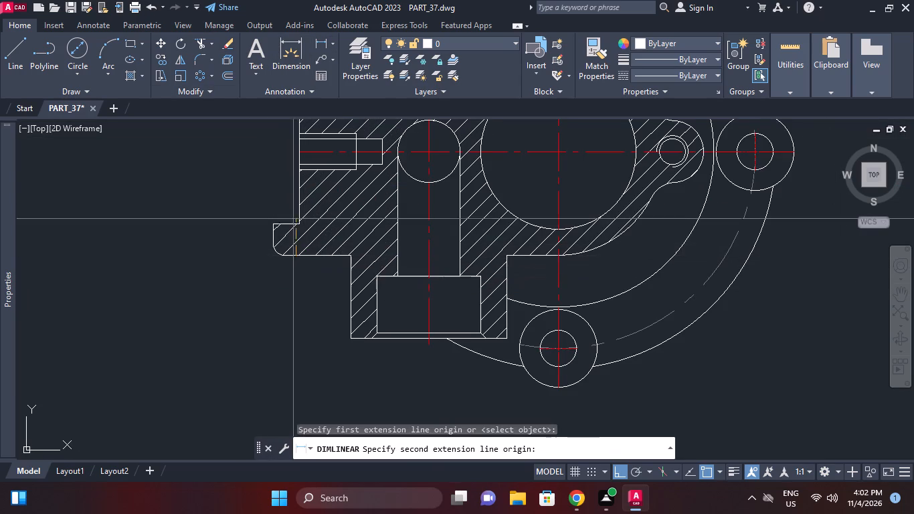
middle_drag(302, 248, 312, 326)
middle_drag(296, 181, 296, 236)
click(300, 181)
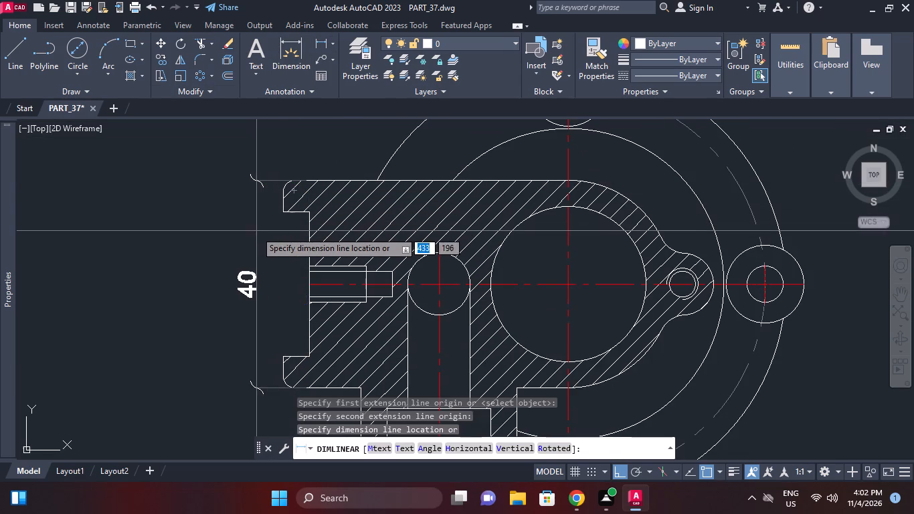
click(242, 230)
Add a vertical dimension on the section plan view from the horizontal centreline to the lower boss's bottom edge, outside the 40 dimension.
right_click(206, 220)
click(226, 222)
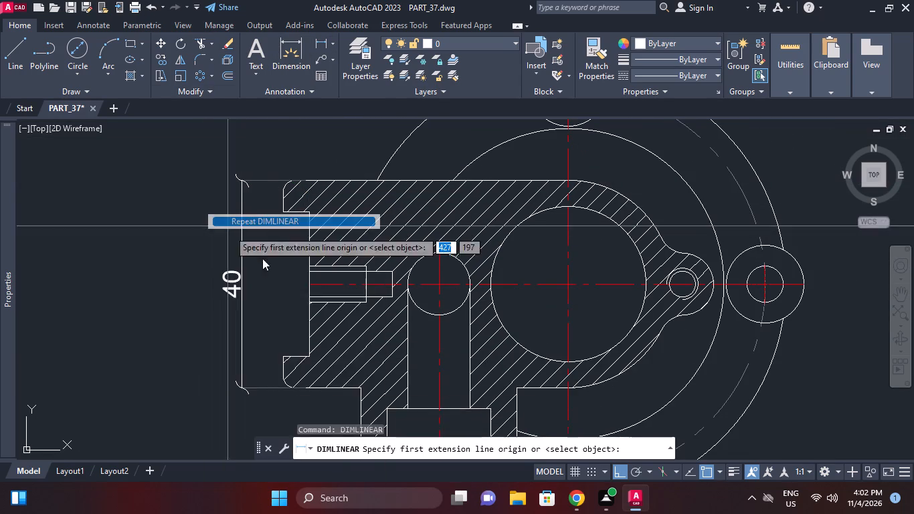
middle_drag(270, 268, 275, 230)
click(312, 244)
middle_drag(254, 262, 260, 169)
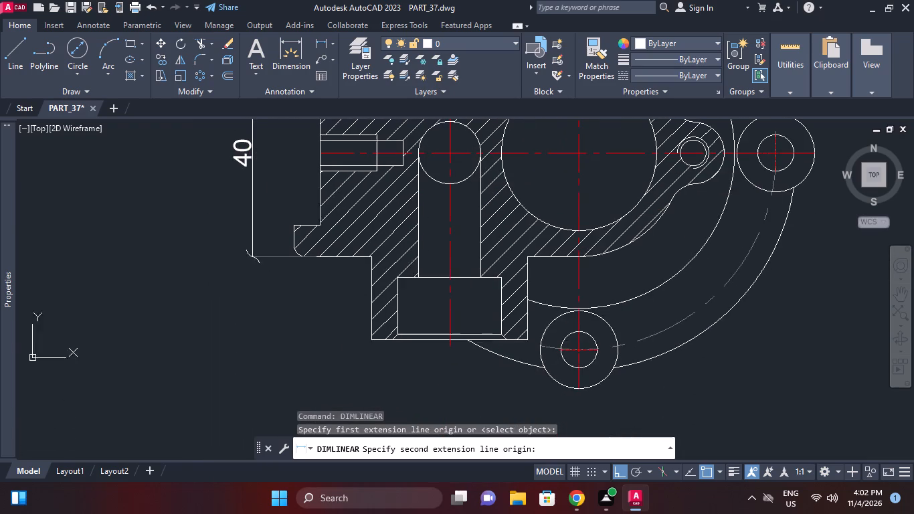
click(366, 341)
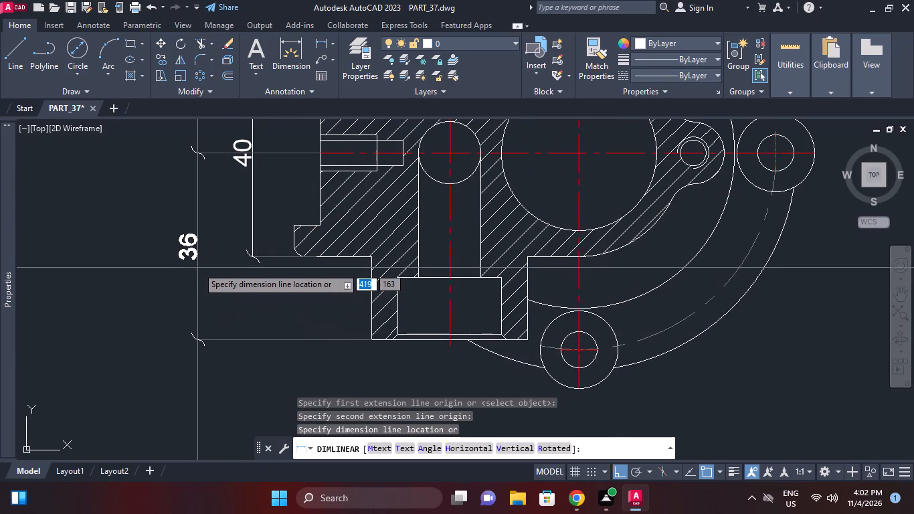
click(195, 260)
Add a vertical dimension for the lower boss's counterbore depth, from the boss's bottom edge to the counterbore's inner end.
right_click(236, 252)
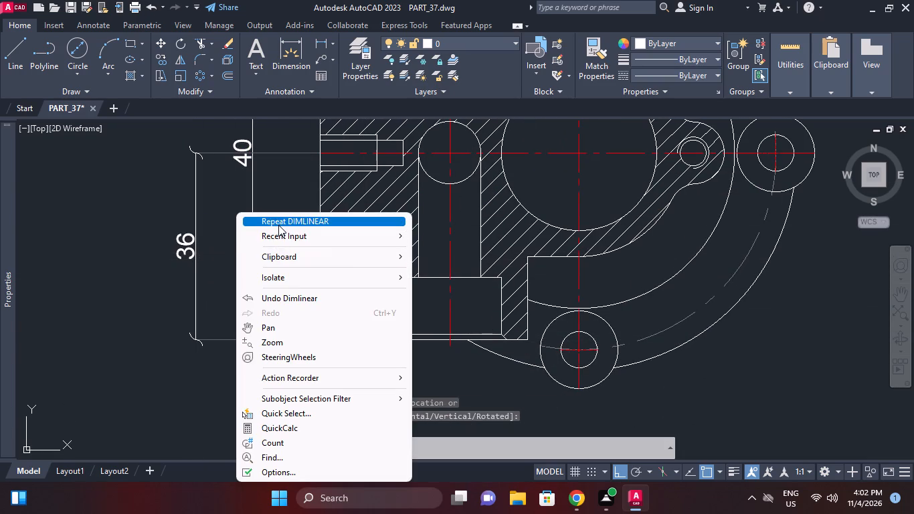
click(278, 225)
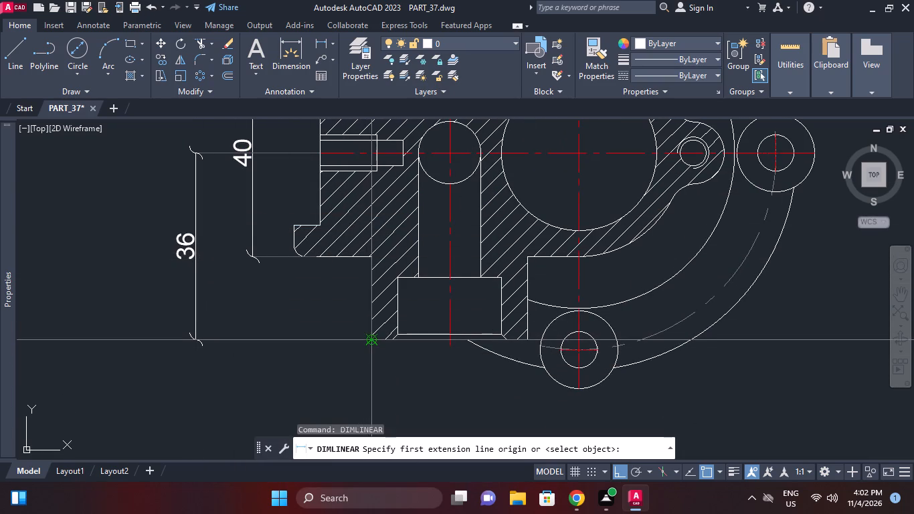
click(369, 339)
click(400, 278)
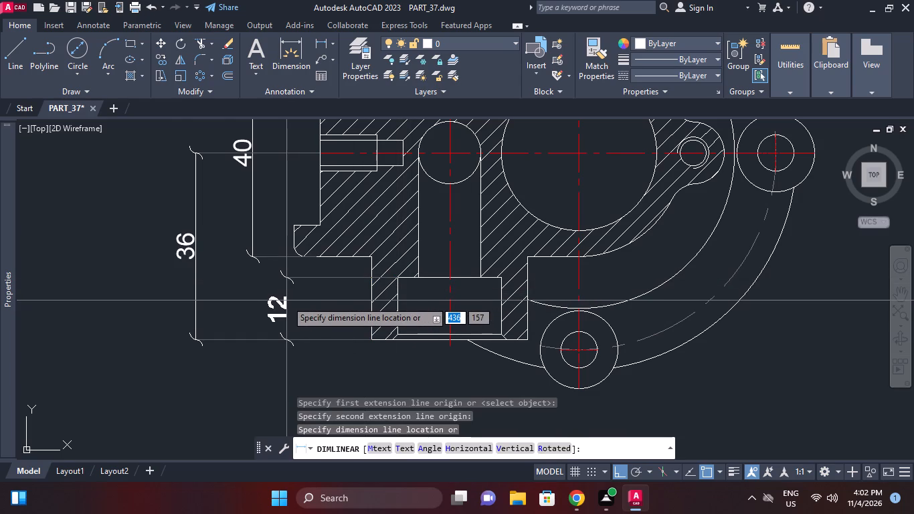
click(293, 299)
Add a horizontal dimension across the counterbore's width, placed below the lower boss.
middle_drag(301, 303, 295, 273)
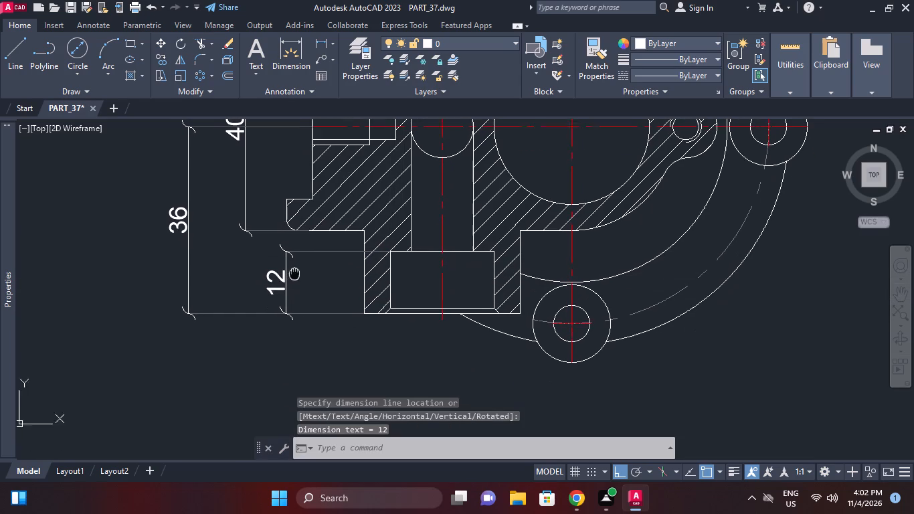
middle_drag(295, 273, 296, 273)
right_click(309, 280)
click(391, 21)
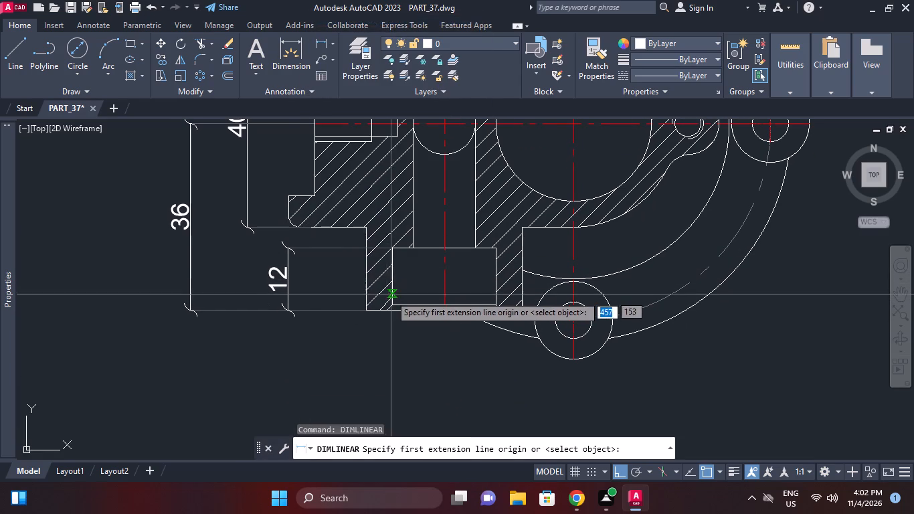
click(391, 302)
click(496, 305)
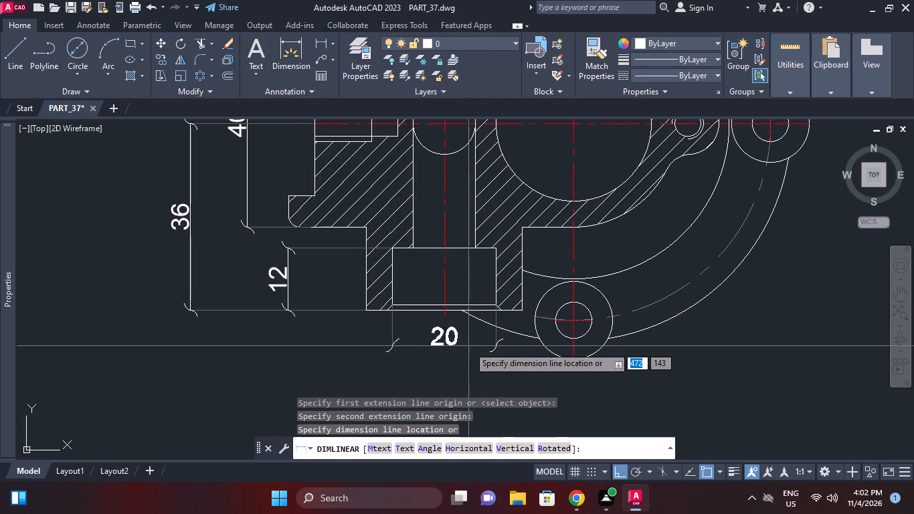
middle_drag(462, 347, 454, 317)
click(458, 327)
Add a horizontal dimension across the narrower bore above the counterbore, placed below the counterbore's width dimension.
right_click(443, 250)
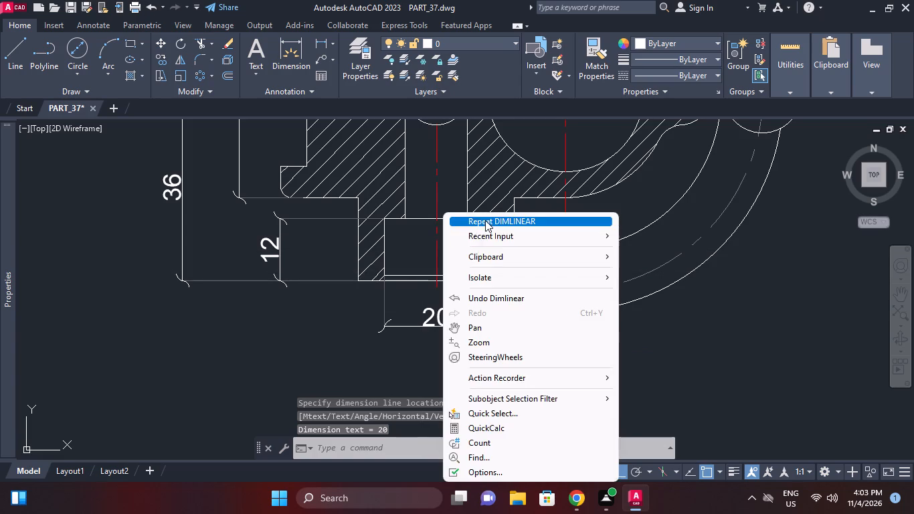
click(485, 220)
scroll(420, 262, up, 1)
scroll(433, 273, down, 1)
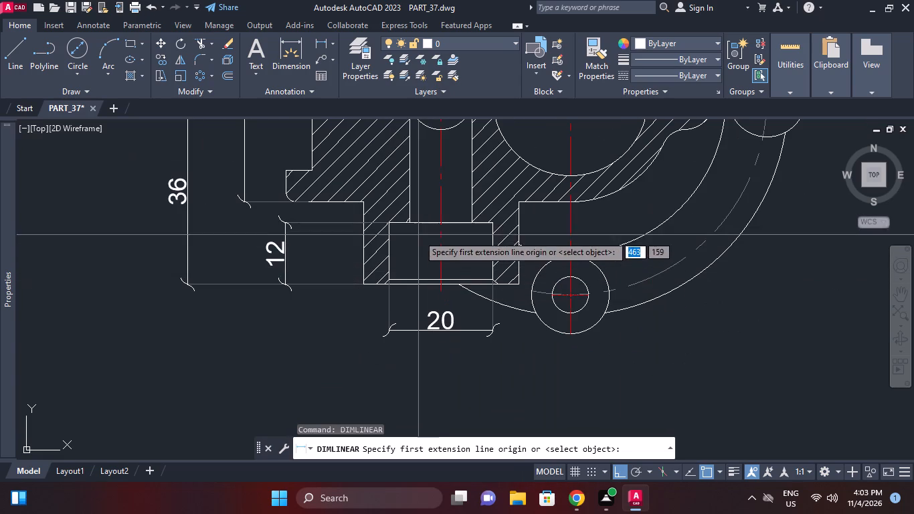
click(409, 222)
click(471, 223)
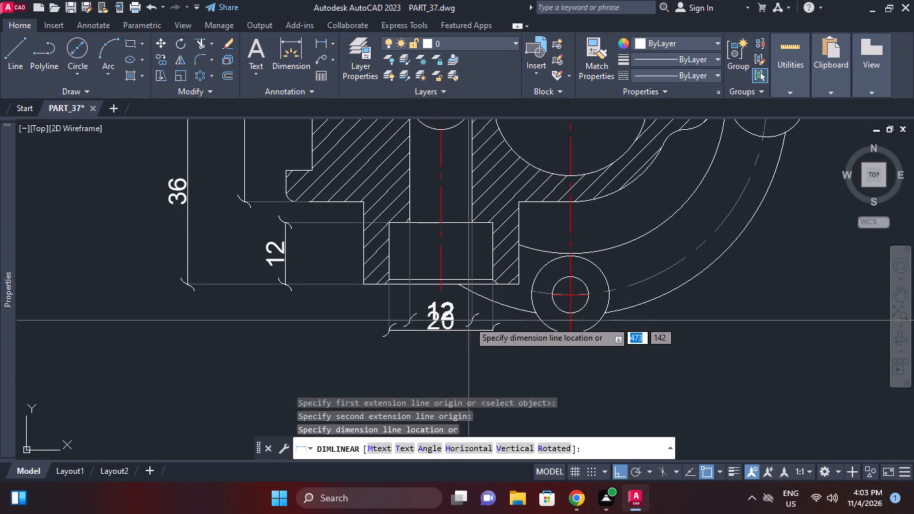
middle_drag(468, 311, 466, 275)
middle_drag(464, 306, 460, 284)
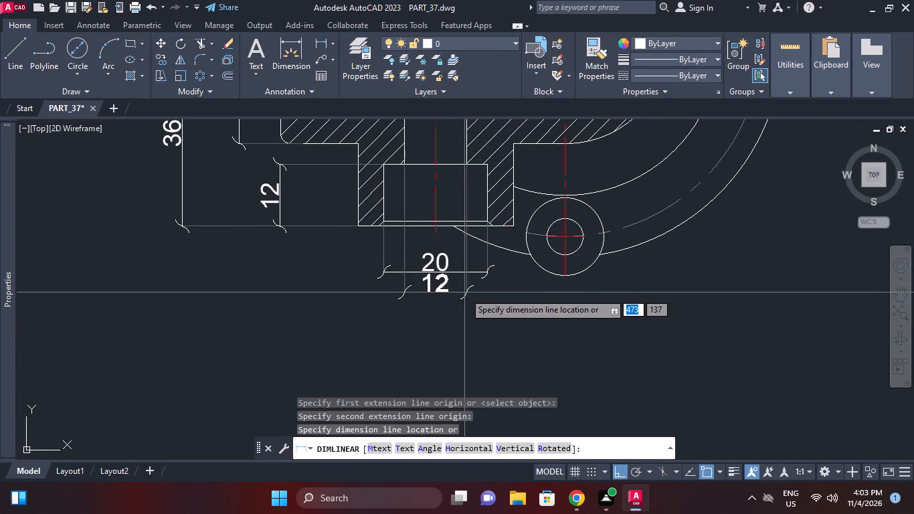
click(464, 292)
Stretch the 20 counterbore width dimension down so it sits below the 12 bore dimension.
click(486, 276)
click(488, 270)
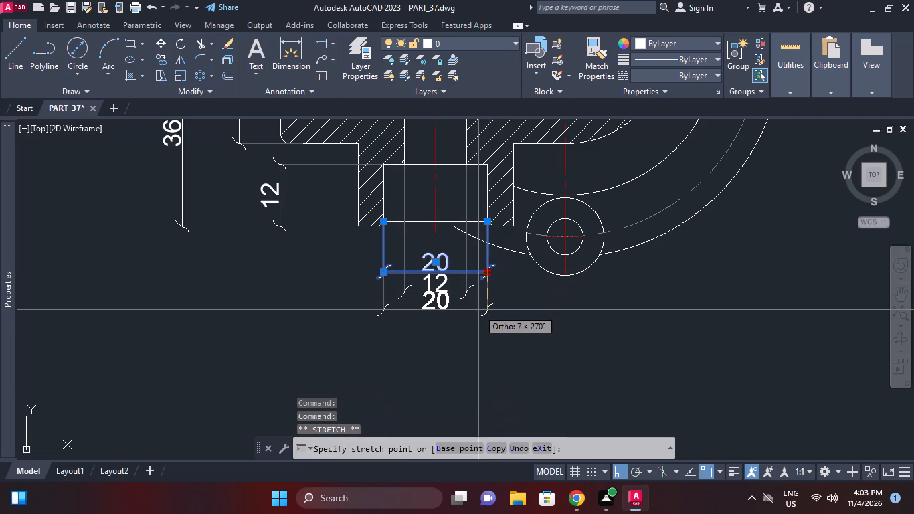
click(478, 321)
scroll(479, 290, up, 2)
drag(476, 309, 470, 306)
click(403, 260)
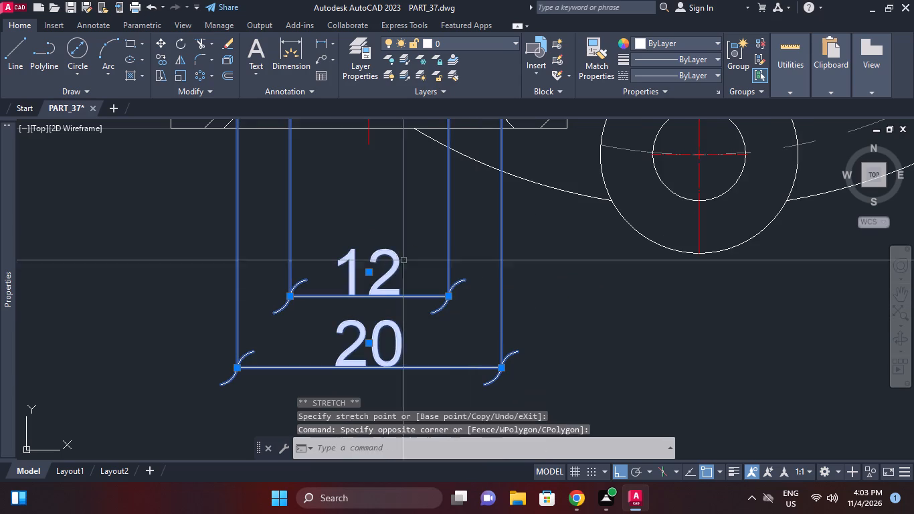
key(Escape)
Stretch the 12 and 20 horizontal dimension lines together about 2 mm upward, closer to the lower boss.
middle_drag(512, 370, 506, 364)
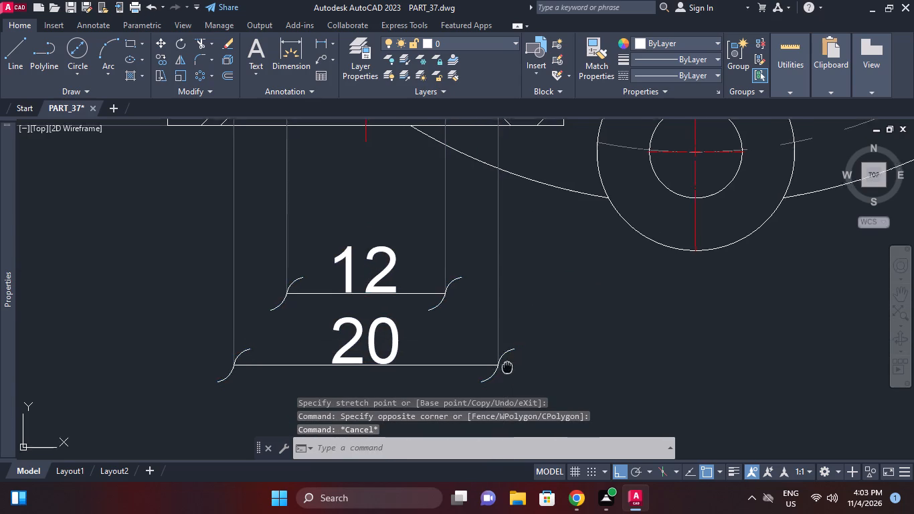
middle_drag(506, 364, 504, 332)
key(s)
key(space)
drag(531, 372, 495, 329)
click(423, 236)
key(space)
drag(519, 321, 520, 311)
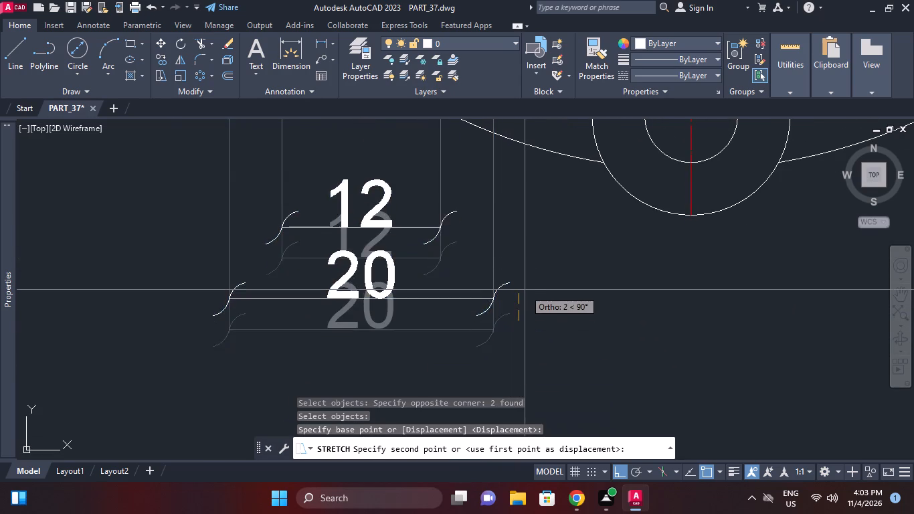
scroll(525, 290, down, 1)
click(525, 281)
key(Escape)
Add a diameter symbol before the bore and counterbore dimension texts, making them Ø12 and Ø20.
double_click(437, 225)
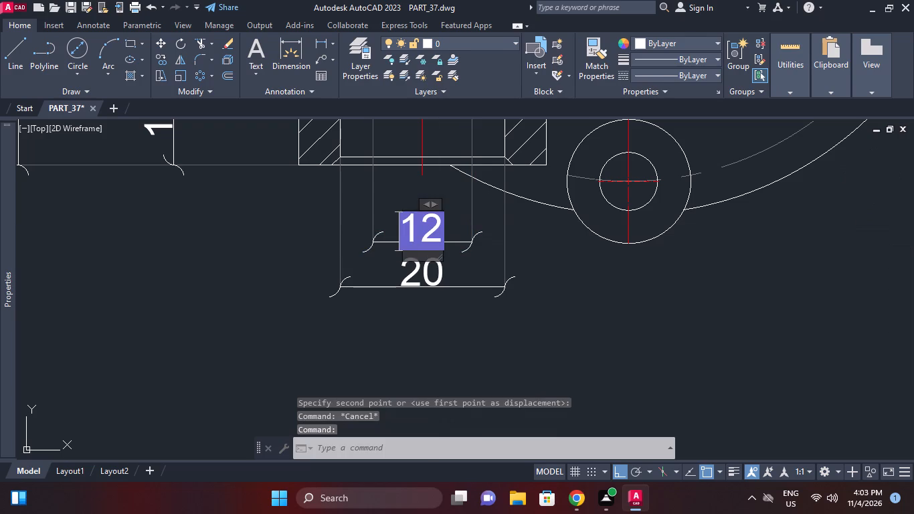
click(657, 83)
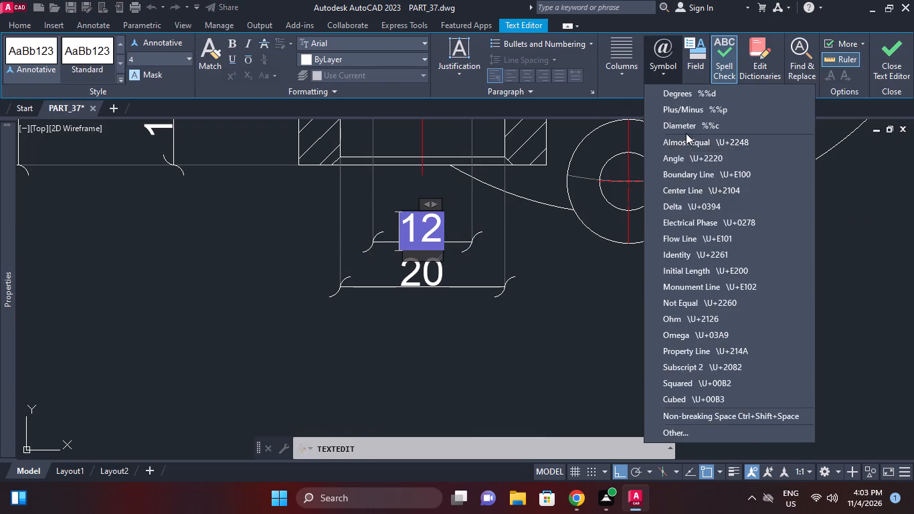
click(686, 133)
click(619, 263)
click(424, 272)
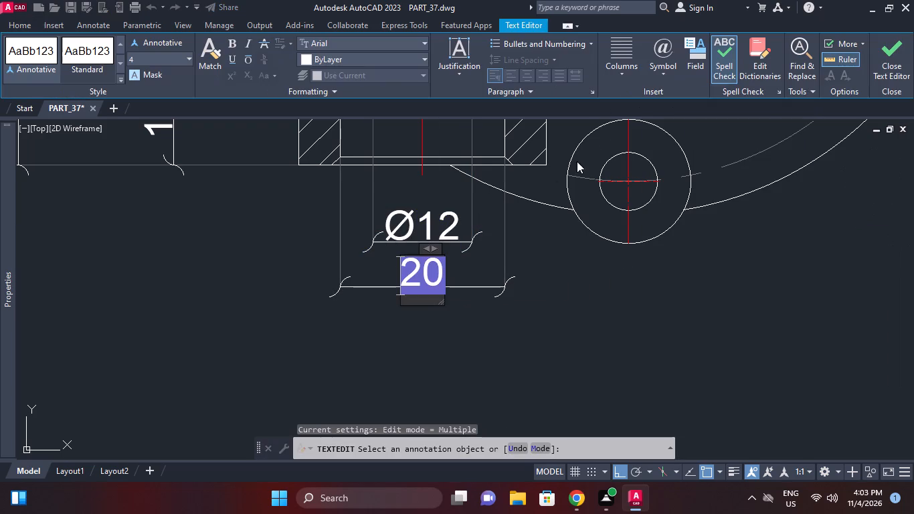
click(667, 74)
click(680, 124)
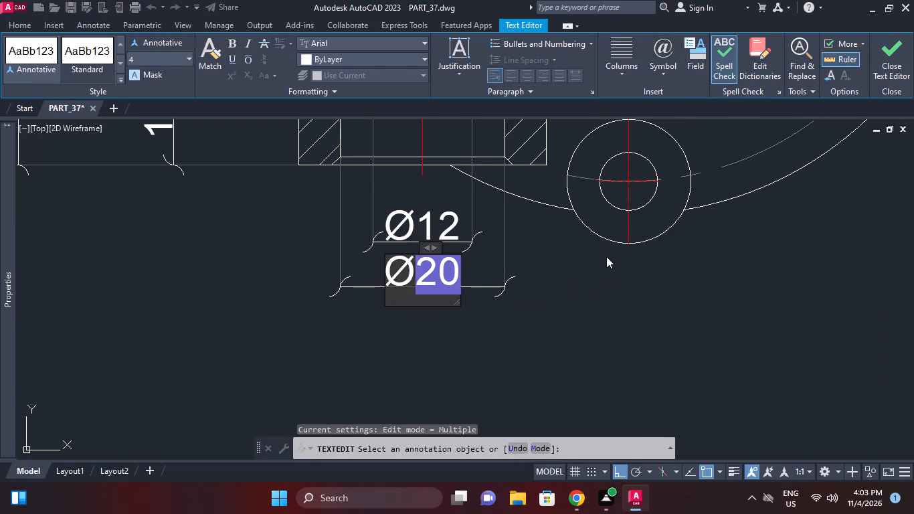
click(606, 256)
right_click(554, 256)
click(589, 259)
Add a radius dimension to the flange's outer arc on the section plan view, placed outside its upper right.
middle_drag(630, 298, 581, 327)
scroll(630, 298, down, 1)
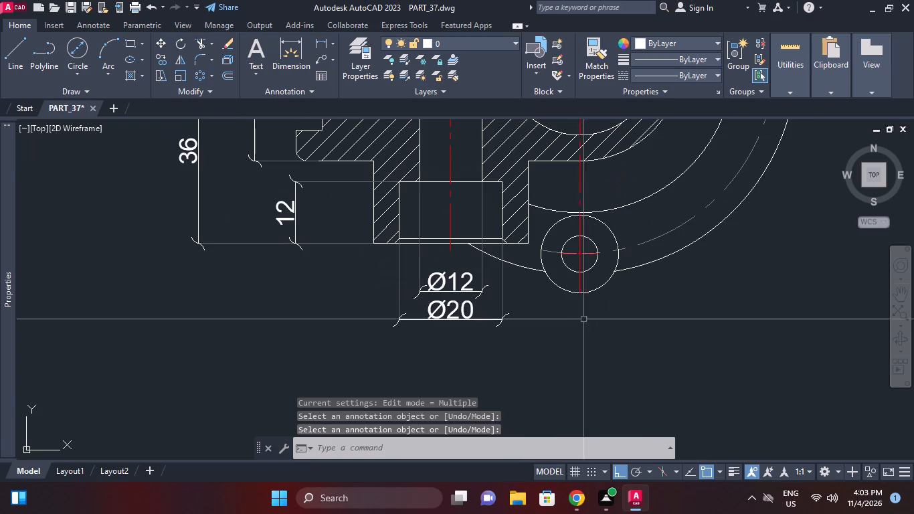
middle_drag(593, 319, 586, 345)
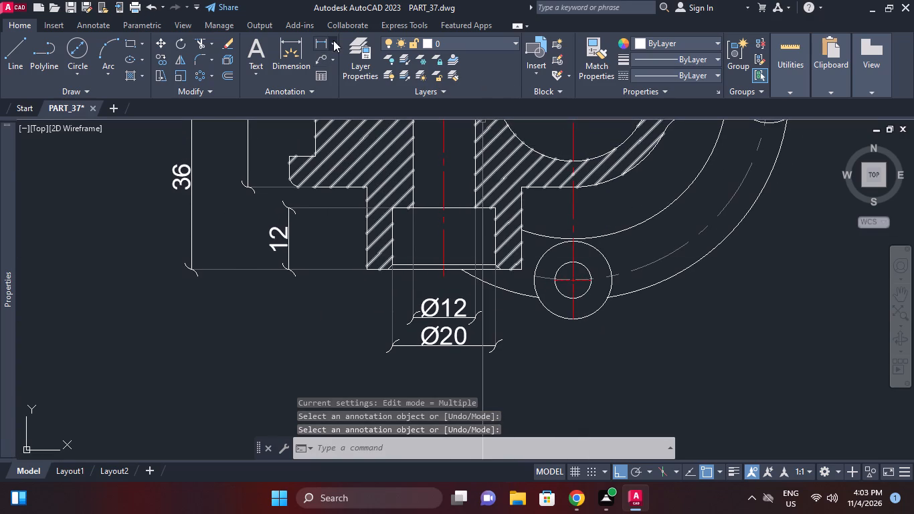
click(333, 40)
click(359, 173)
middle_drag(460, 207, 410, 260)
scroll(410, 260, down, 1)
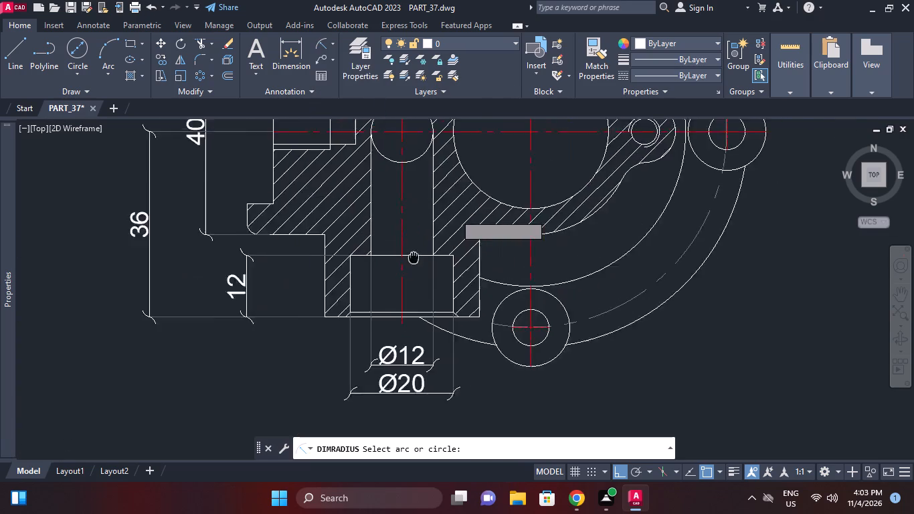
middle_drag(410, 260, 409, 260)
middle_drag(478, 195, 453, 257)
click(554, 151)
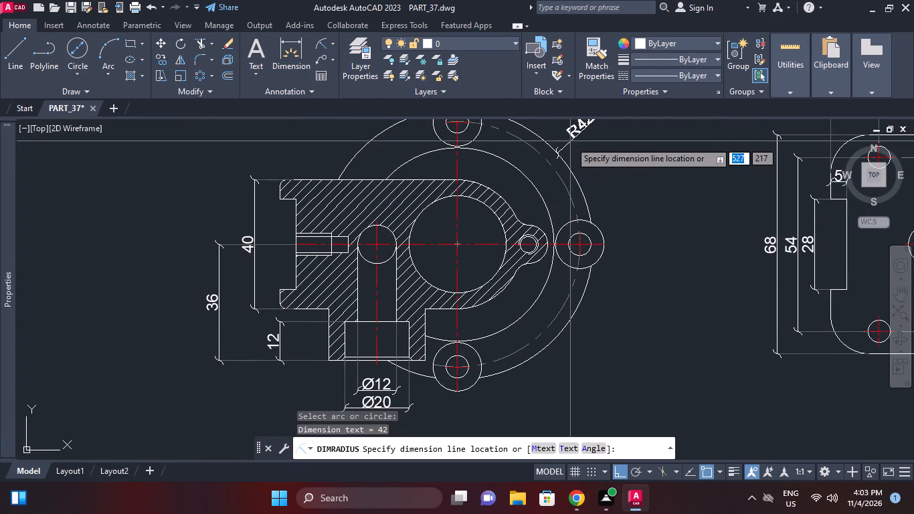
click(570, 141)
Add a radius dimension to the outer circle of the flange's right-hand bolt lug, placed outside the flange.
scroll(624, 153, down, 1)
middle_drag(620, 157, 591, 171)
right_click(604, 167)
click(629, 177)
middle_drag(593, 224, 589, 192)
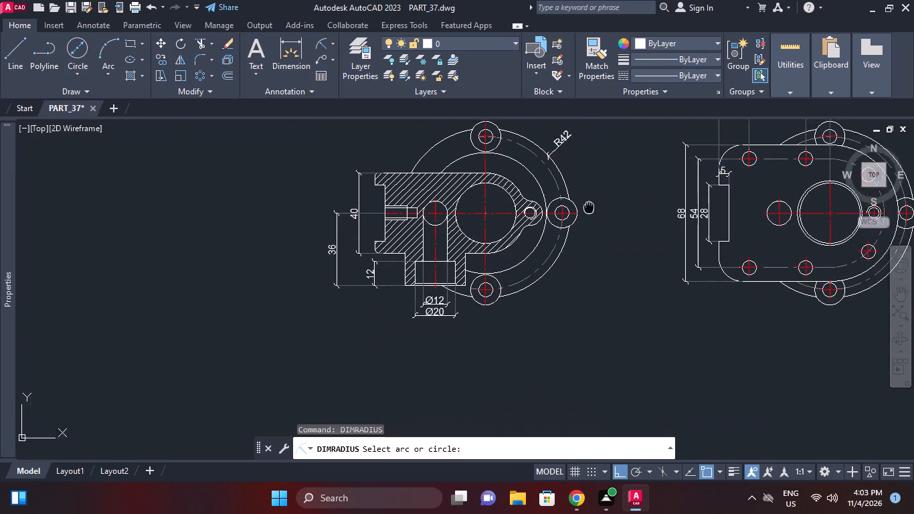
middle_drag(589, 192, 589, 189)
scroll(580, 208, up, 1)
click(573, 167)
click(581, 163)
Set the right-hand bolt lug's radius dimension to one decimal place.
click(604, 149)
right_click(591, 151)
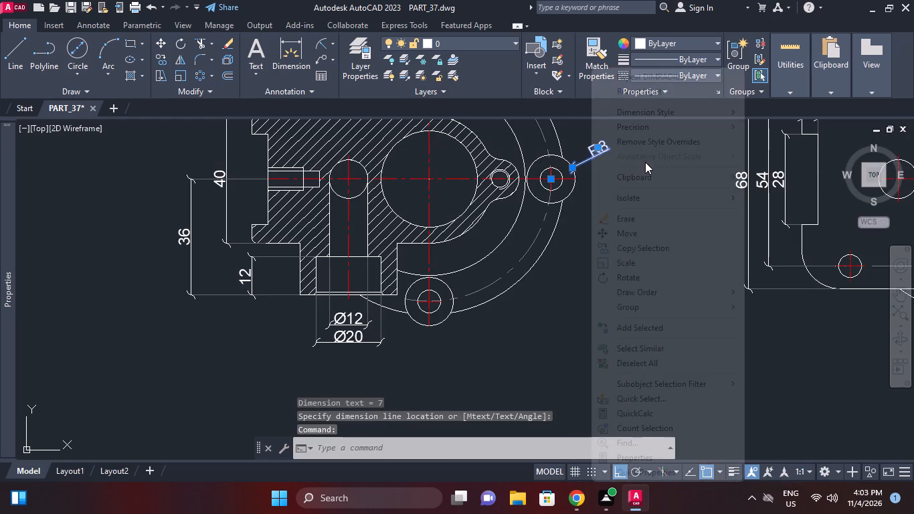
click(635, 124)
click(757, 139)
click(661, 163)
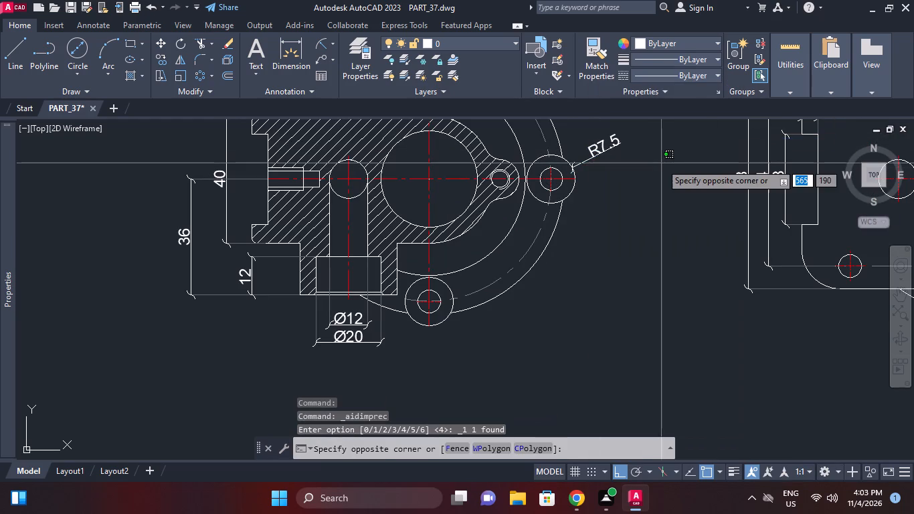
click(660, 164)
middle_drag(654, 176, 654, 145)
Add a radius dimension to the fillet arc below the hatched body's small right-hand boss, placed outside the flange.
click(313, 44)
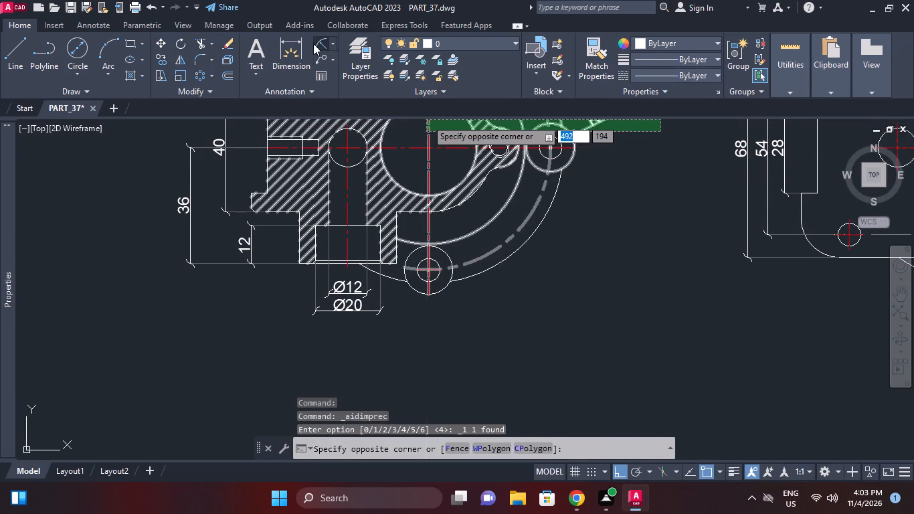
scroll(516, 173, up, 1)
click(506, 161)
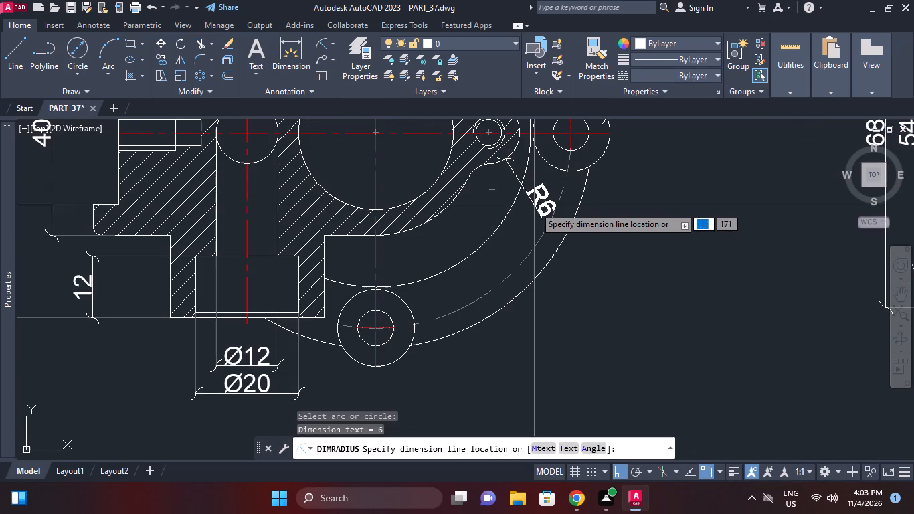
click(574, 284)
right_click(618, 234)
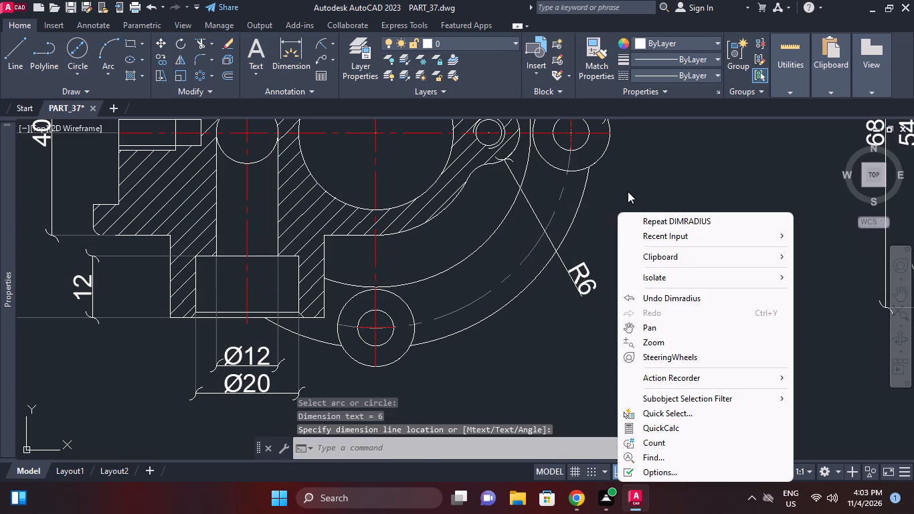
click(628, 191)
click(616, 174)
Look over the four dimensioned views of the whole drawing together.
scroll(645, 195, down, 4)
middle_drag(638, 207, 612, 237)
middle_drag(628, 236, 610, 290)
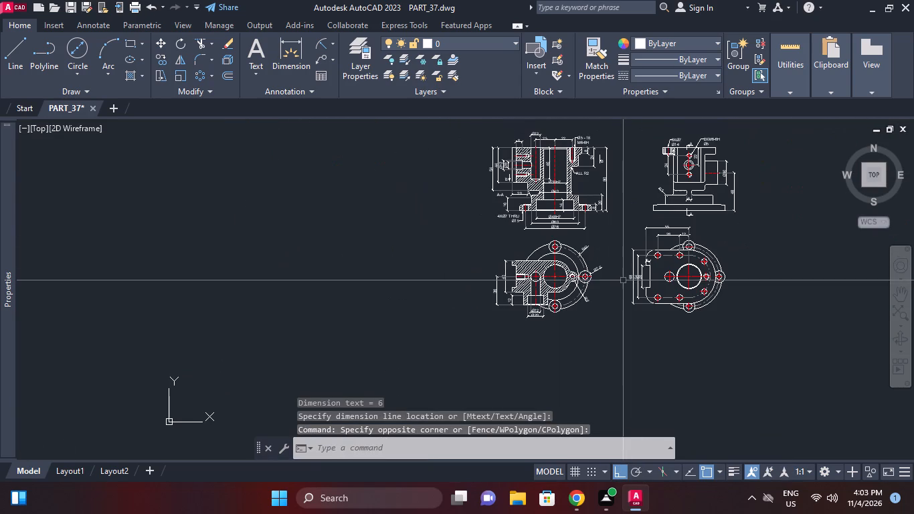
middle_drag(623, 280, 624, 256)
middle_drag(623, 256, 625, 270)
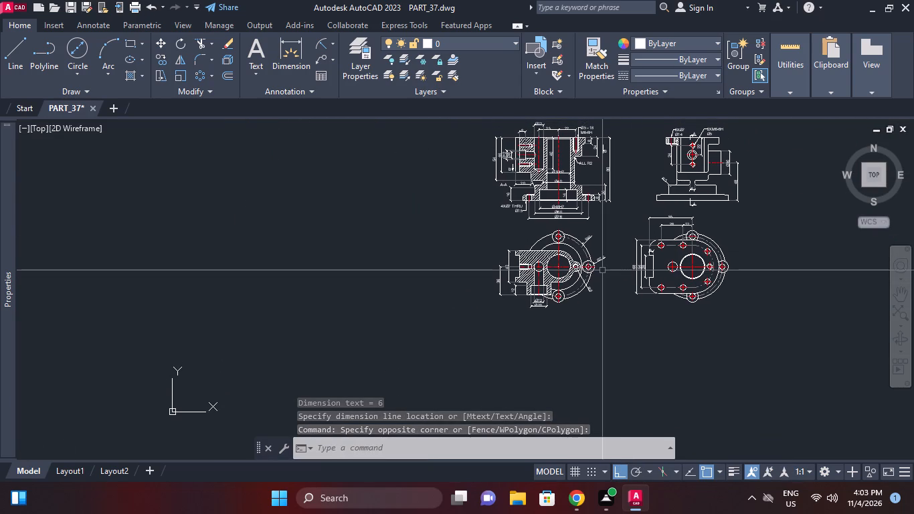
middle_drag(602, 270, 603, 276)
scroll(602, 271, down, 1)
middle_drag(646, 272, 642, 283)
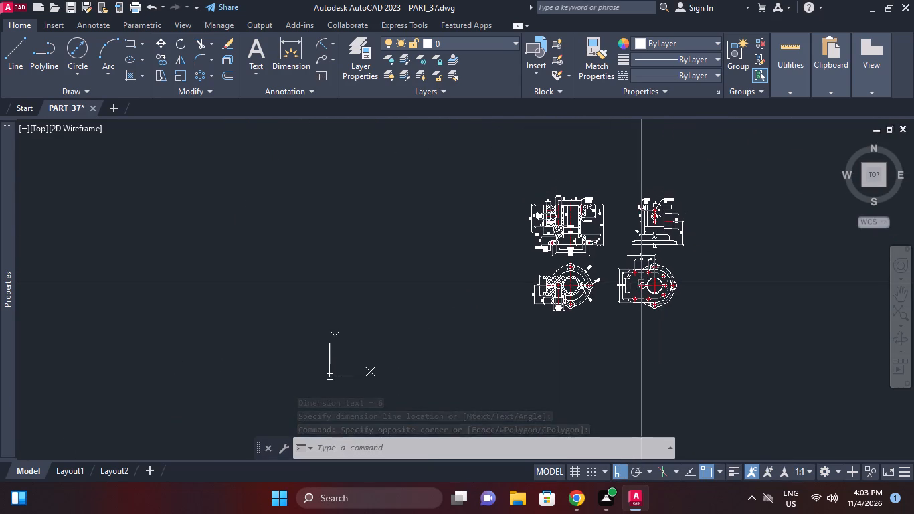
middle_drag(636, 280, 561, 261)
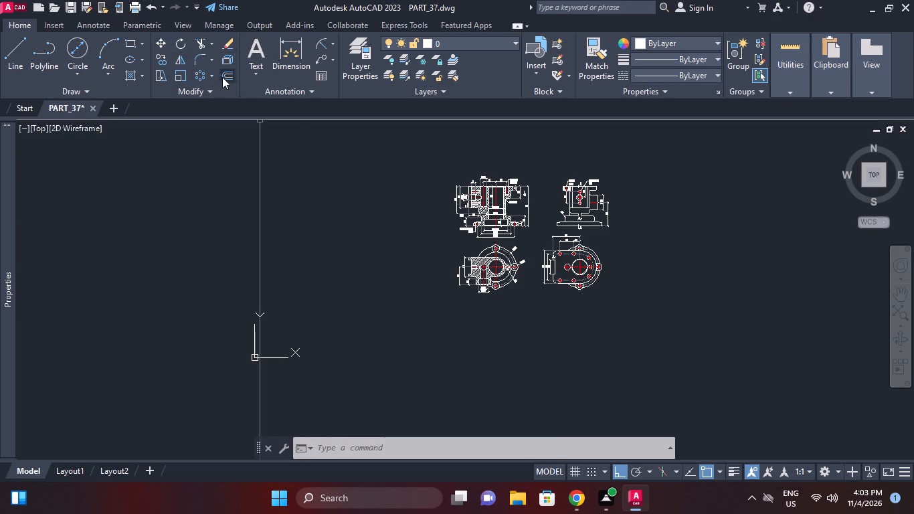
Draw a rectangular border enclosing all four dimensioned views of the housing.
click(130, 48)
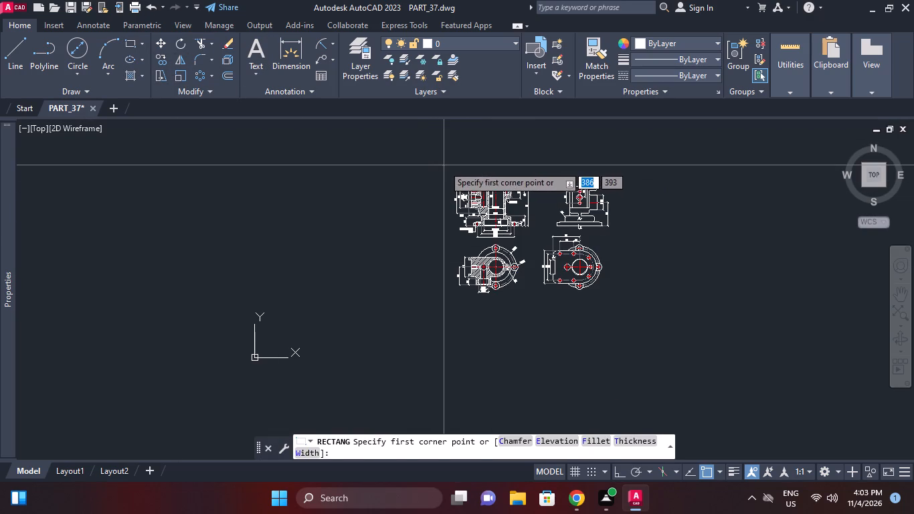
click(444, 165)
click(622, 301)
Move the border and all four views together so the border's lower-left corner sits near the origin, with Ortho off.
click(662, 331)
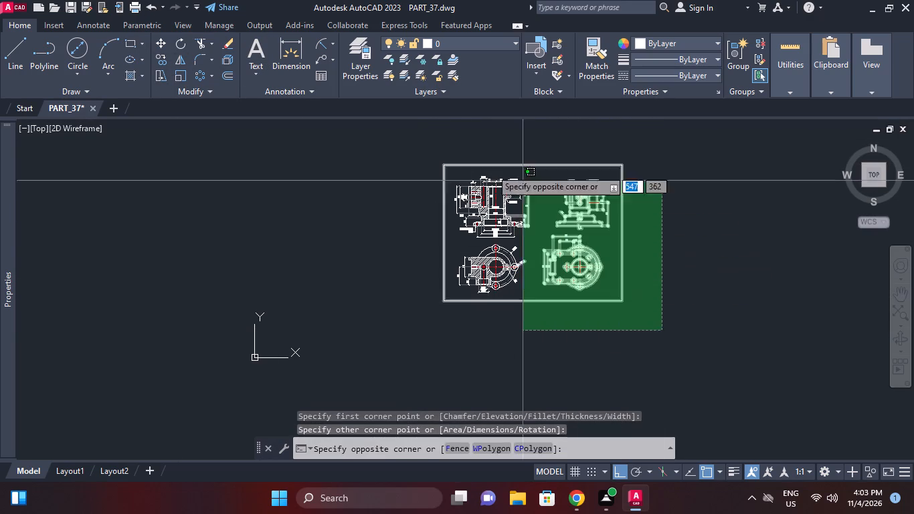
click(391, 136)
right_click(391, 136)
click(462, 257)
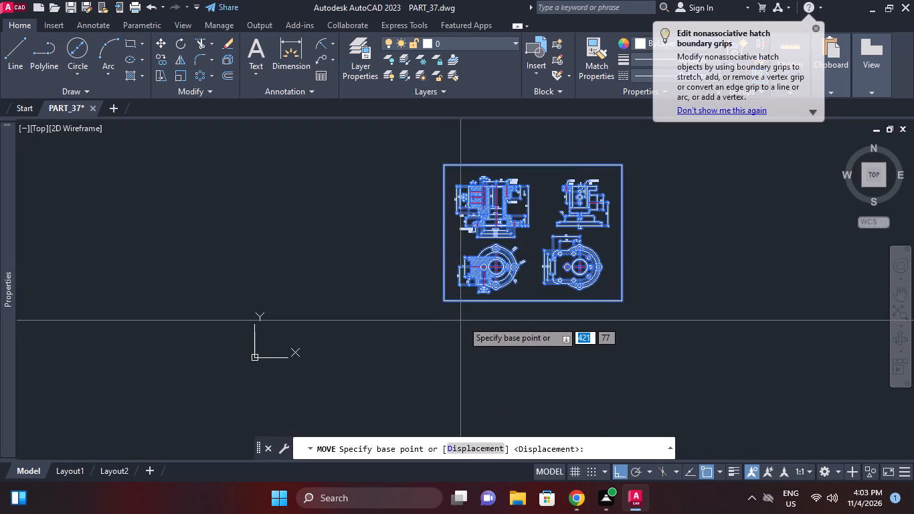
click(446, 303)
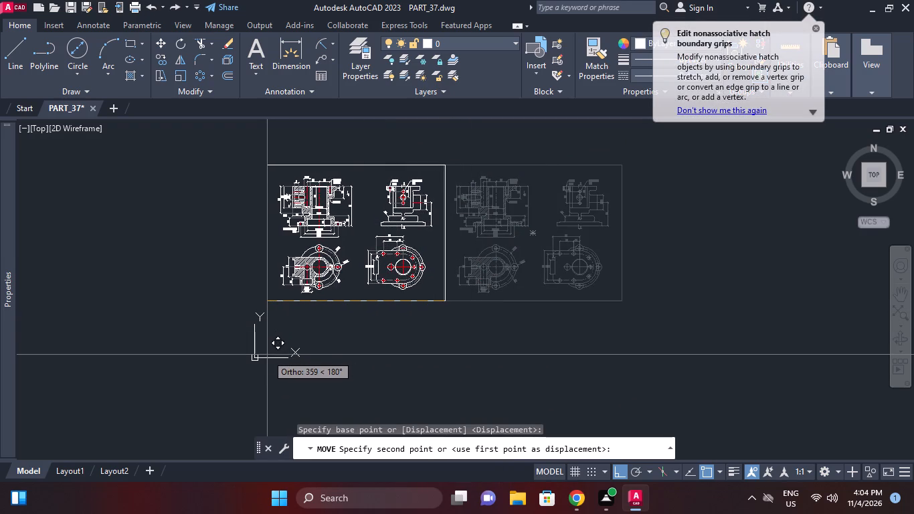
key(F8)
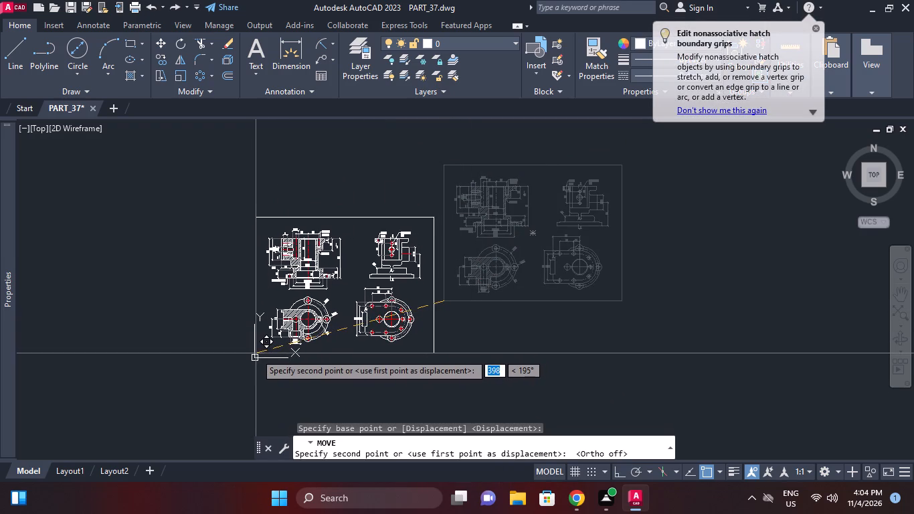
click(259, 354)
Erase the stray dimension stretching from the side view's Ø30 boss across the section view and past the border's left edge.
middle_drag(304, 313, 400, 261)
scroll(400, 261, up, 1)
middle_drag(473, 219, 467, 247)
scroll(482, 189, up, 2)
click(498, 228)
click(484, 193)
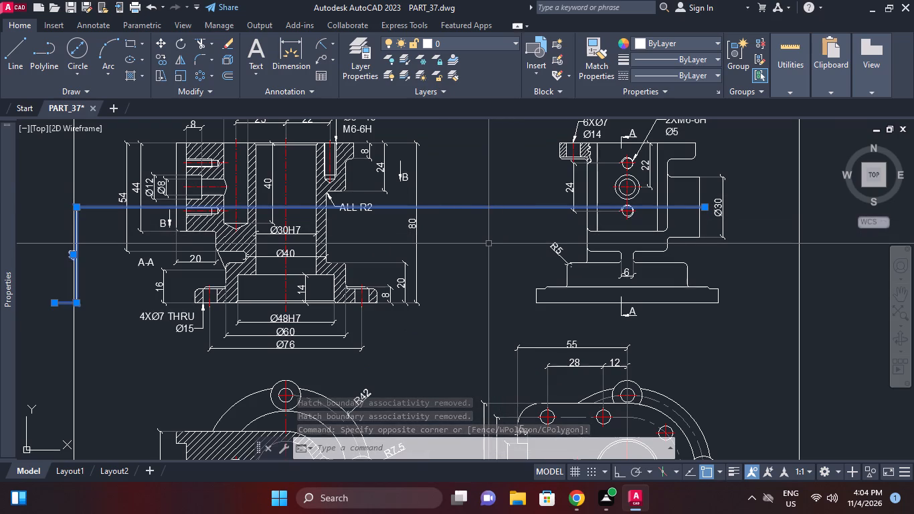
text(e)
key(space)
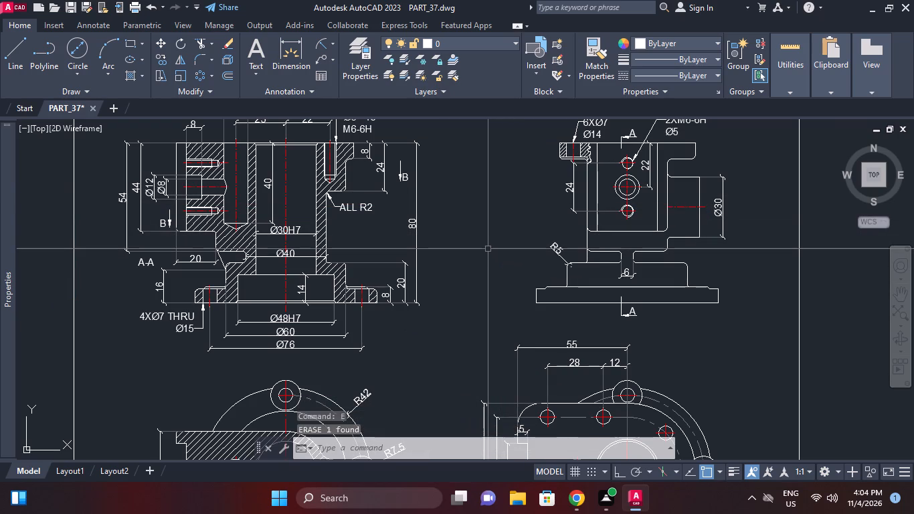
Add a vertical linear dimension from the side view's base bottom to the Ø30 boss centreline, placed outside the Ø30 dimension.
key(d)
key(l)
key(i)
key(space)
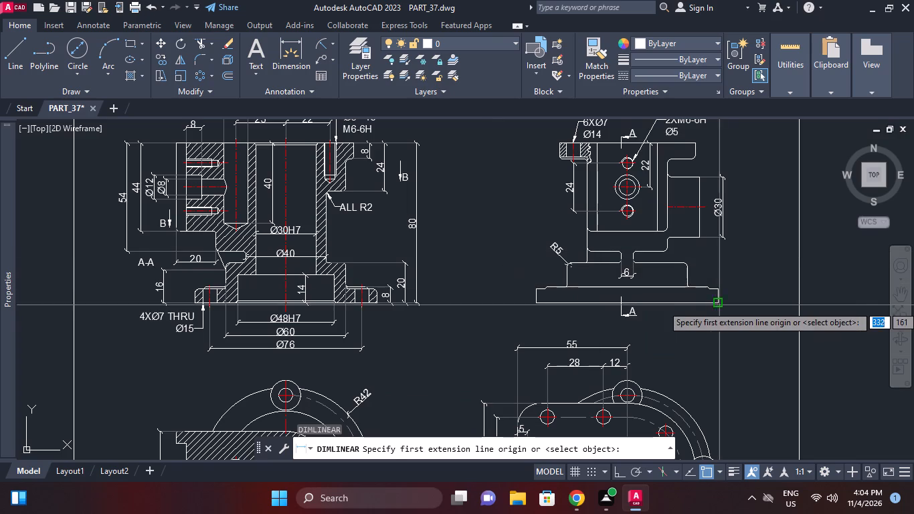
click(719, 307)
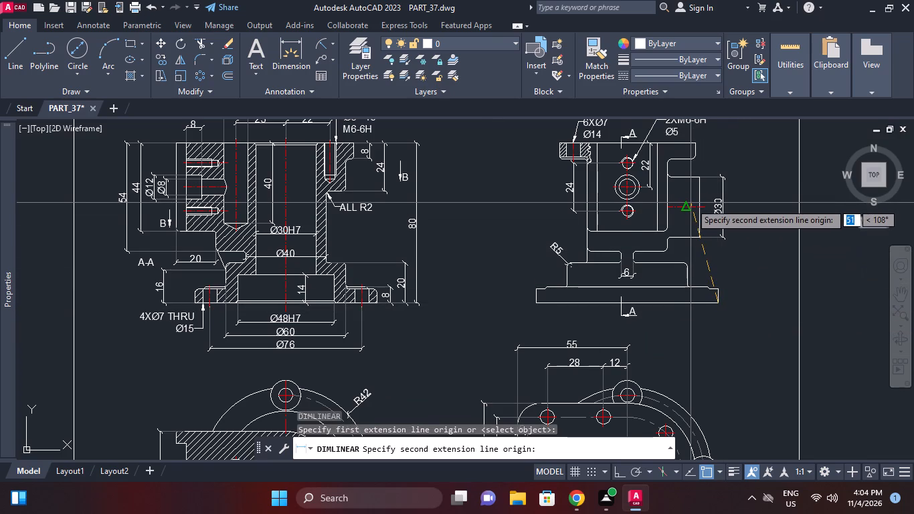
click(704, 211)
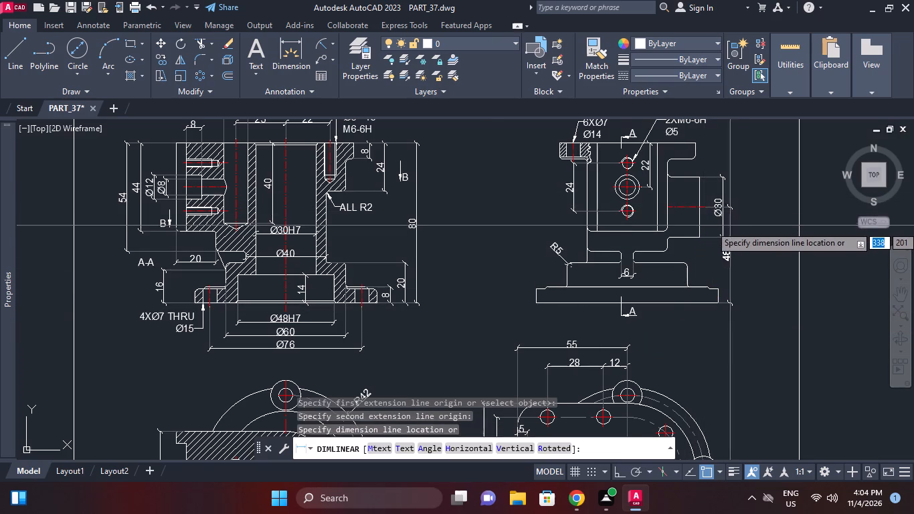
click(746, 226)
Save the PART_37 drawing.
scroll(716, 203, down, 1)
middle_click(715, 203)
scroll(587, 218, down, 1)
middle_click(587, 218)
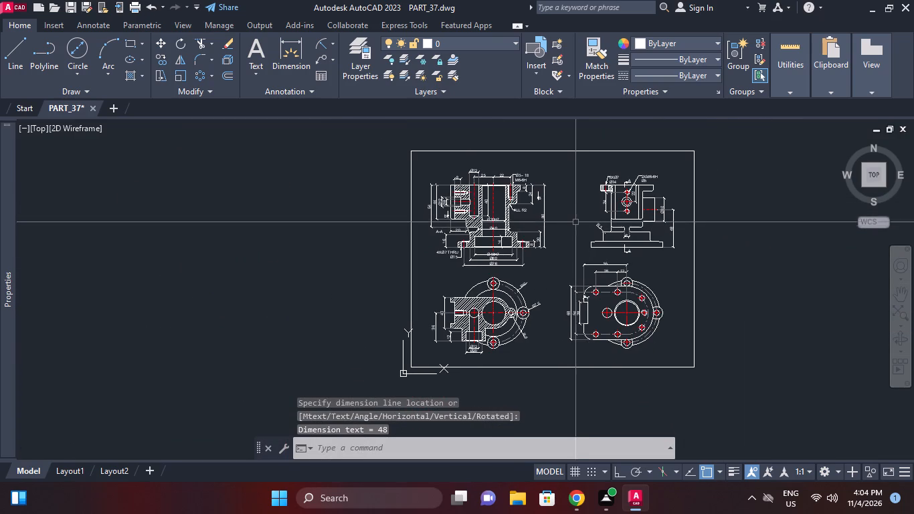
key(ctrl+s)
key(ctrl+s)
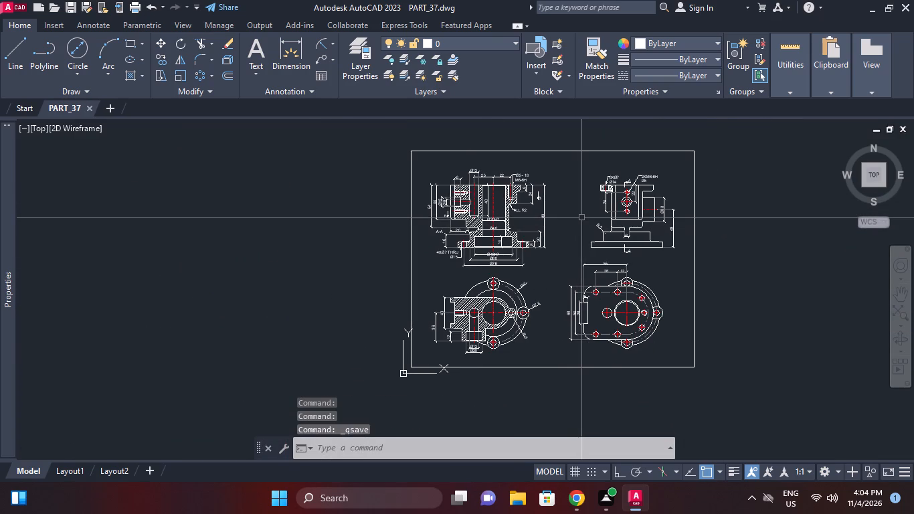
Set up a plot with the DWG To PDF.pc3 plotter, using the border rectangle as the plot window and centring the plot.
key(ctrl+p)
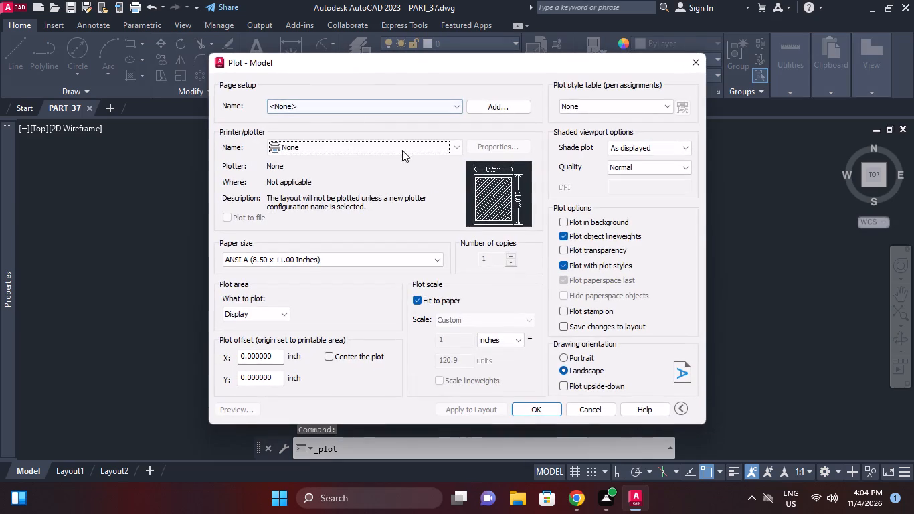
click(416, 153)
click(328, 308)
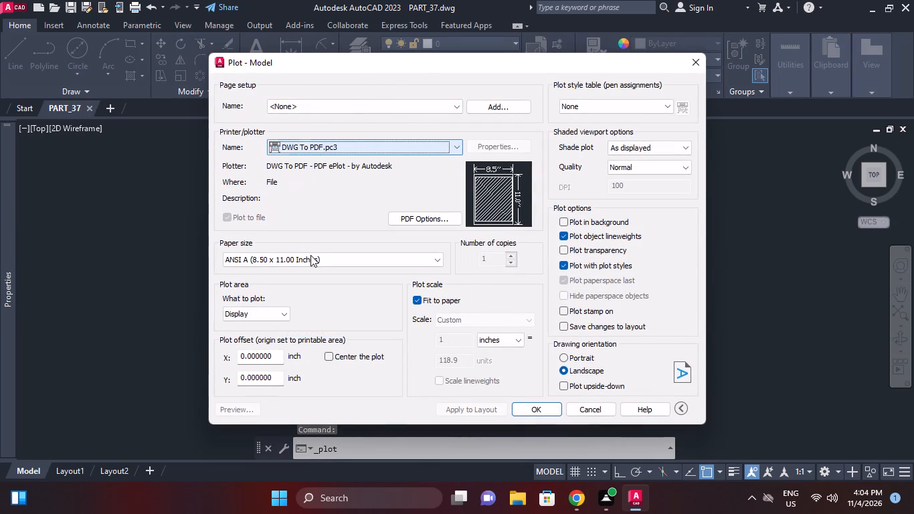
click(268, 320)
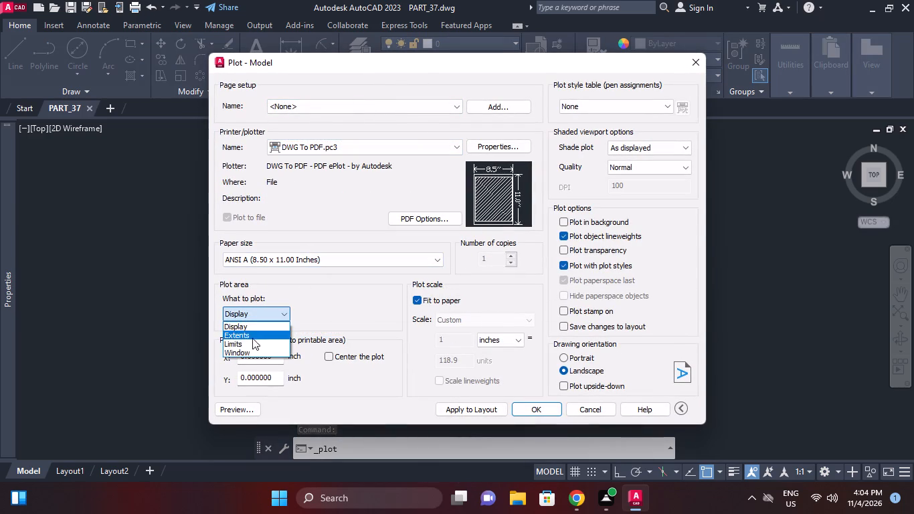
click(254, 353)
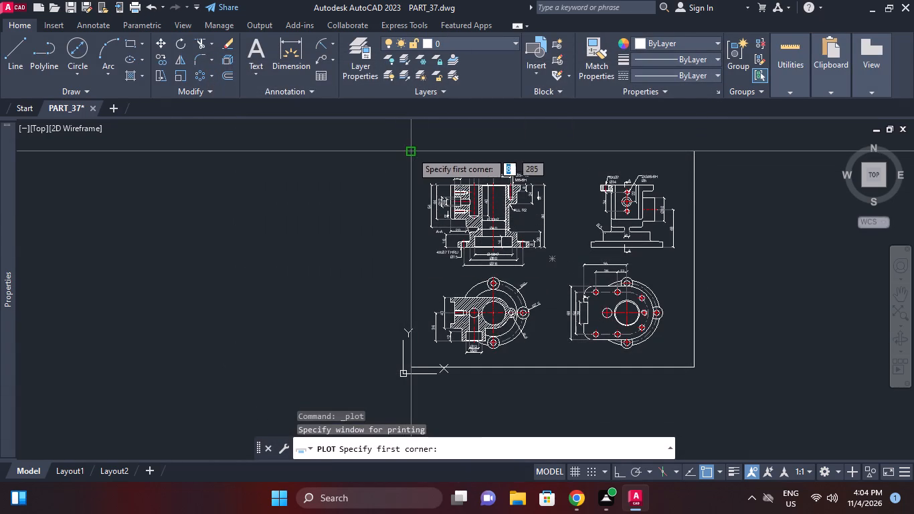
click(412, 152)
click(698, 370)
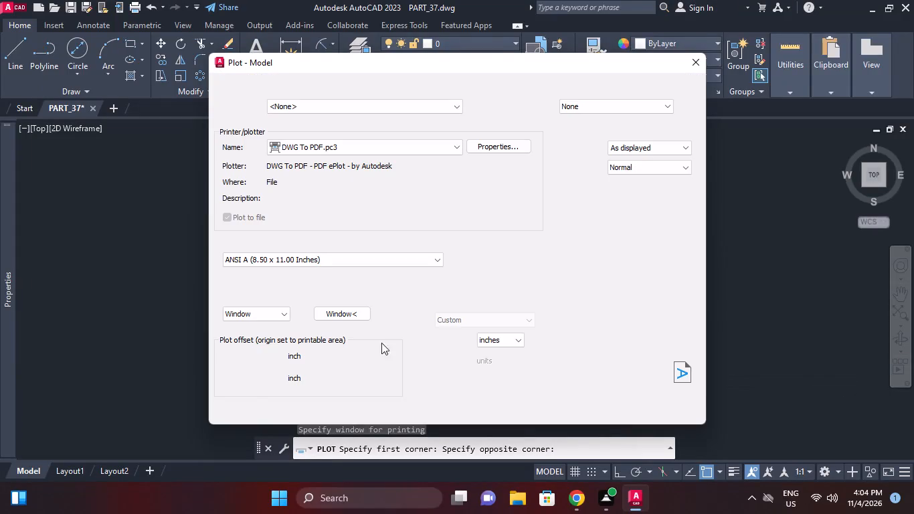
click(331, 352)
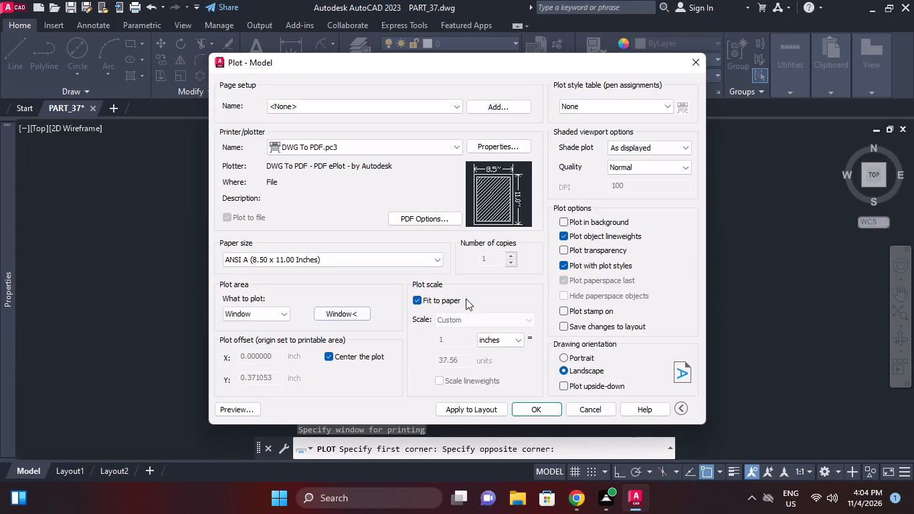
Plot the drawing to PART_37-Model.pdf in the fuji_Work folder and close the PDF that opens.
click(521, 414)
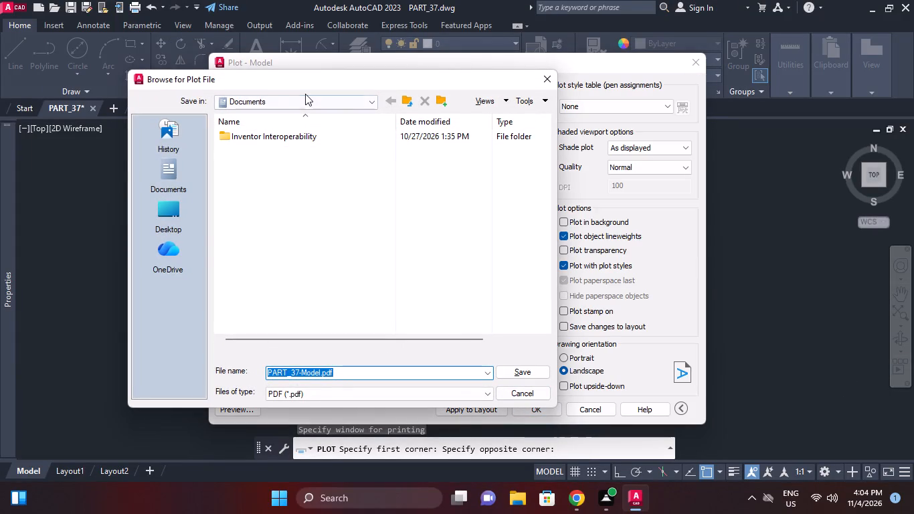
click(305, 94)
click(304, 100)
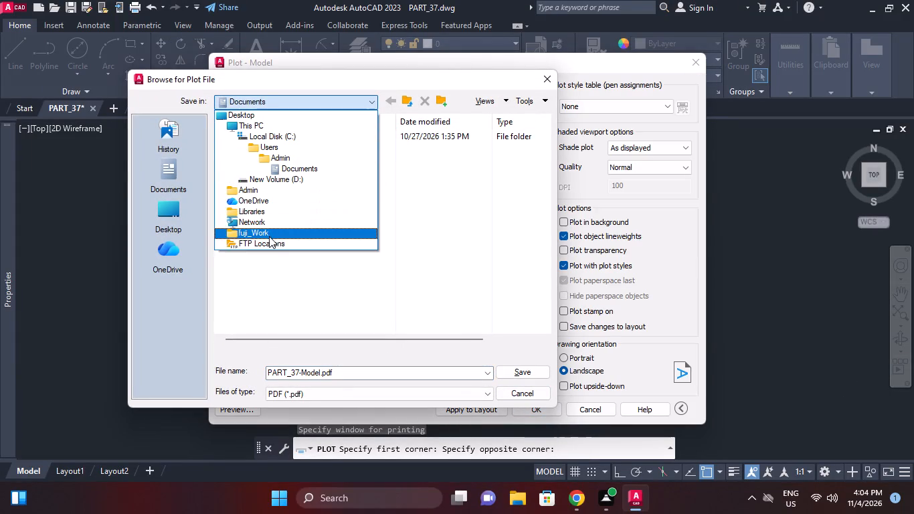
click(268, 236)
click(522, 379)
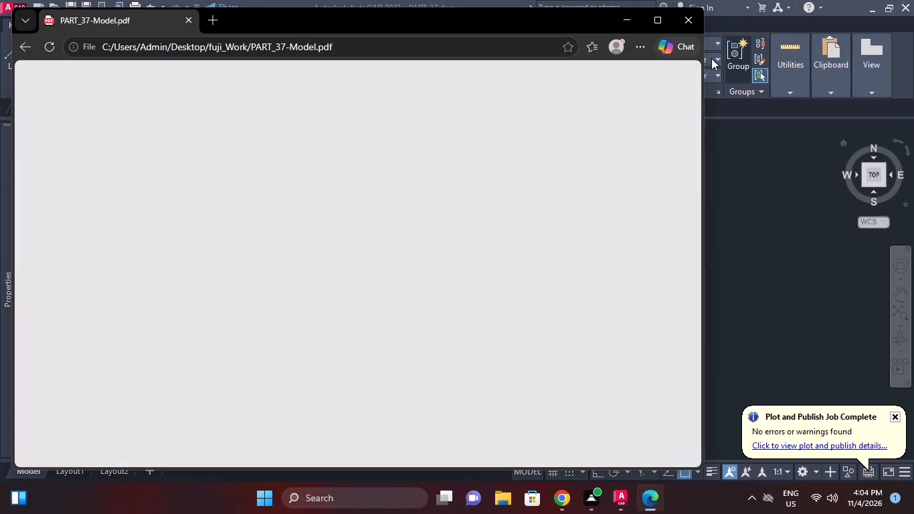
click(686, 23)
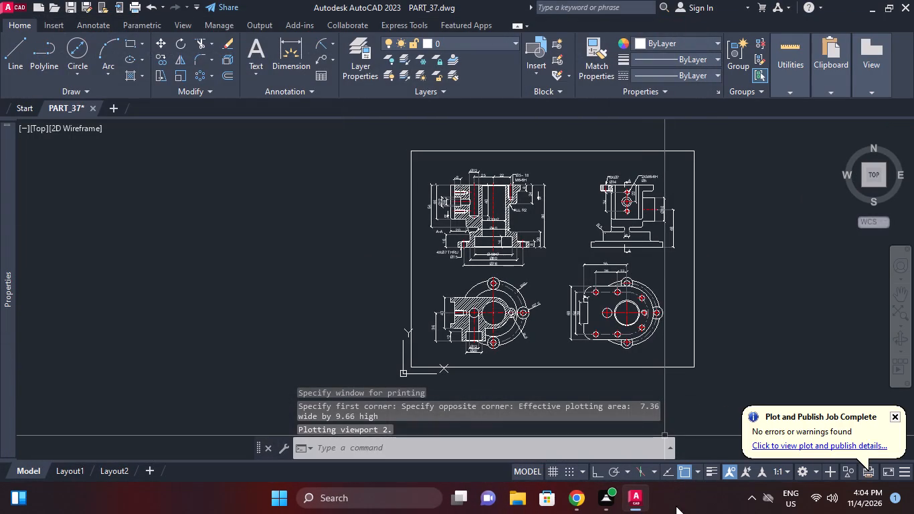